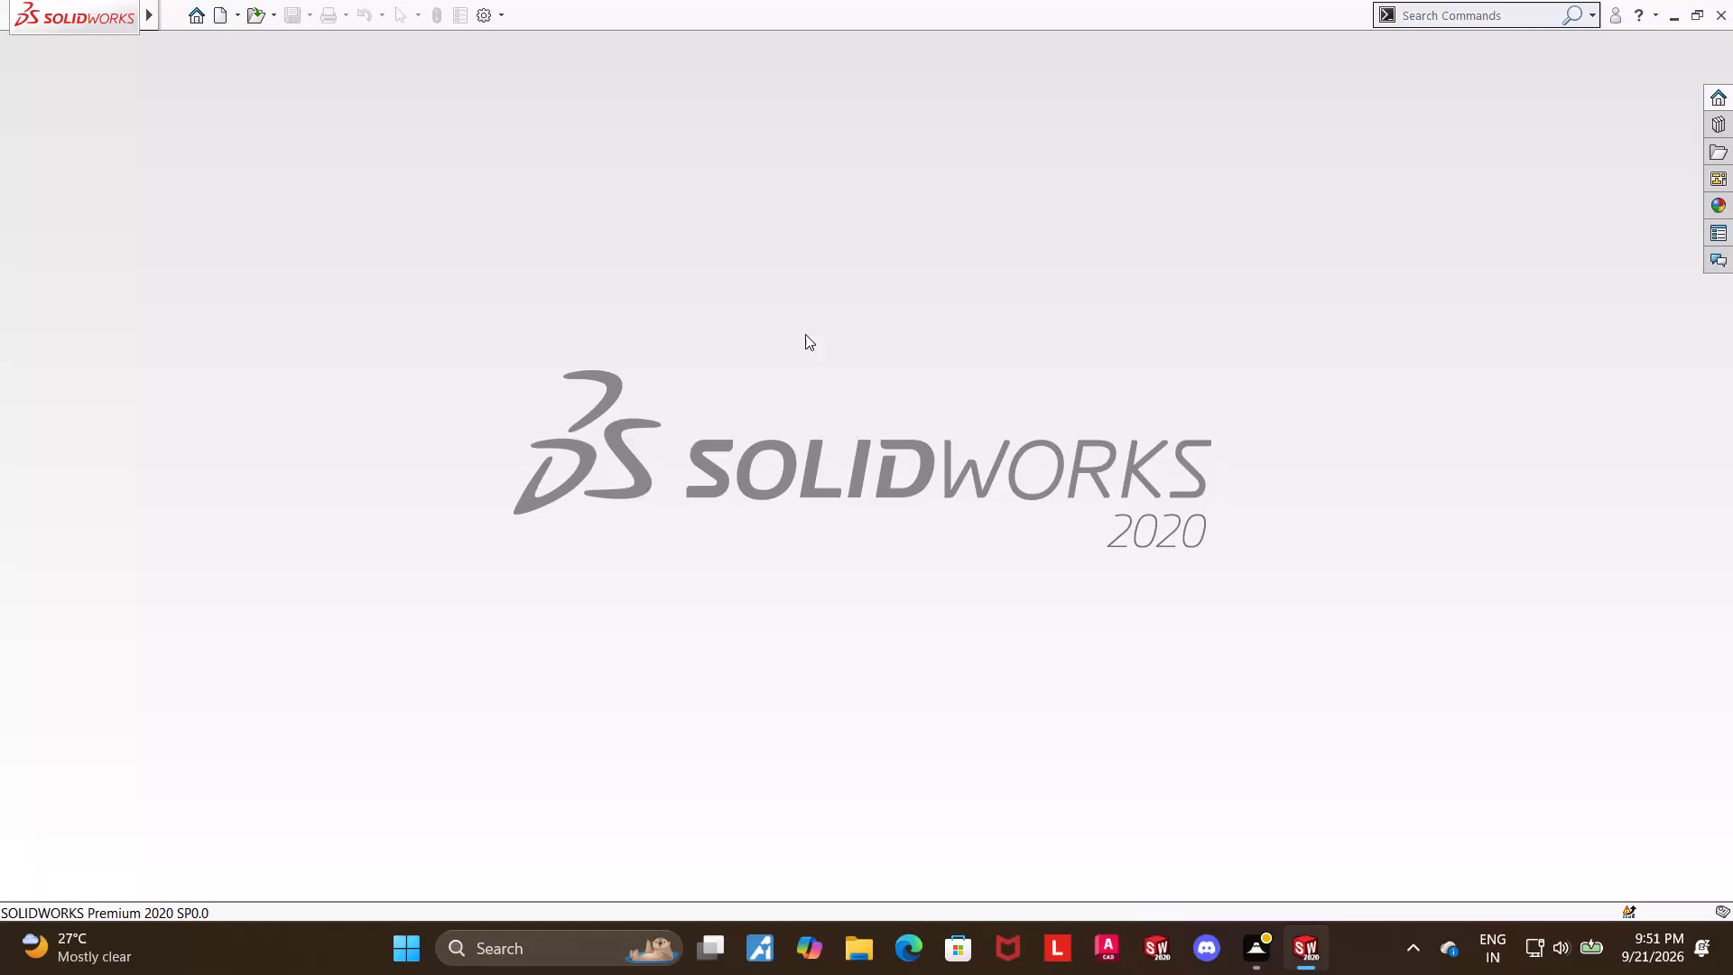
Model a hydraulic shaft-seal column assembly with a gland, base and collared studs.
Create a new part document.
{"action": "left_click", "coordinate": [229, 11]}
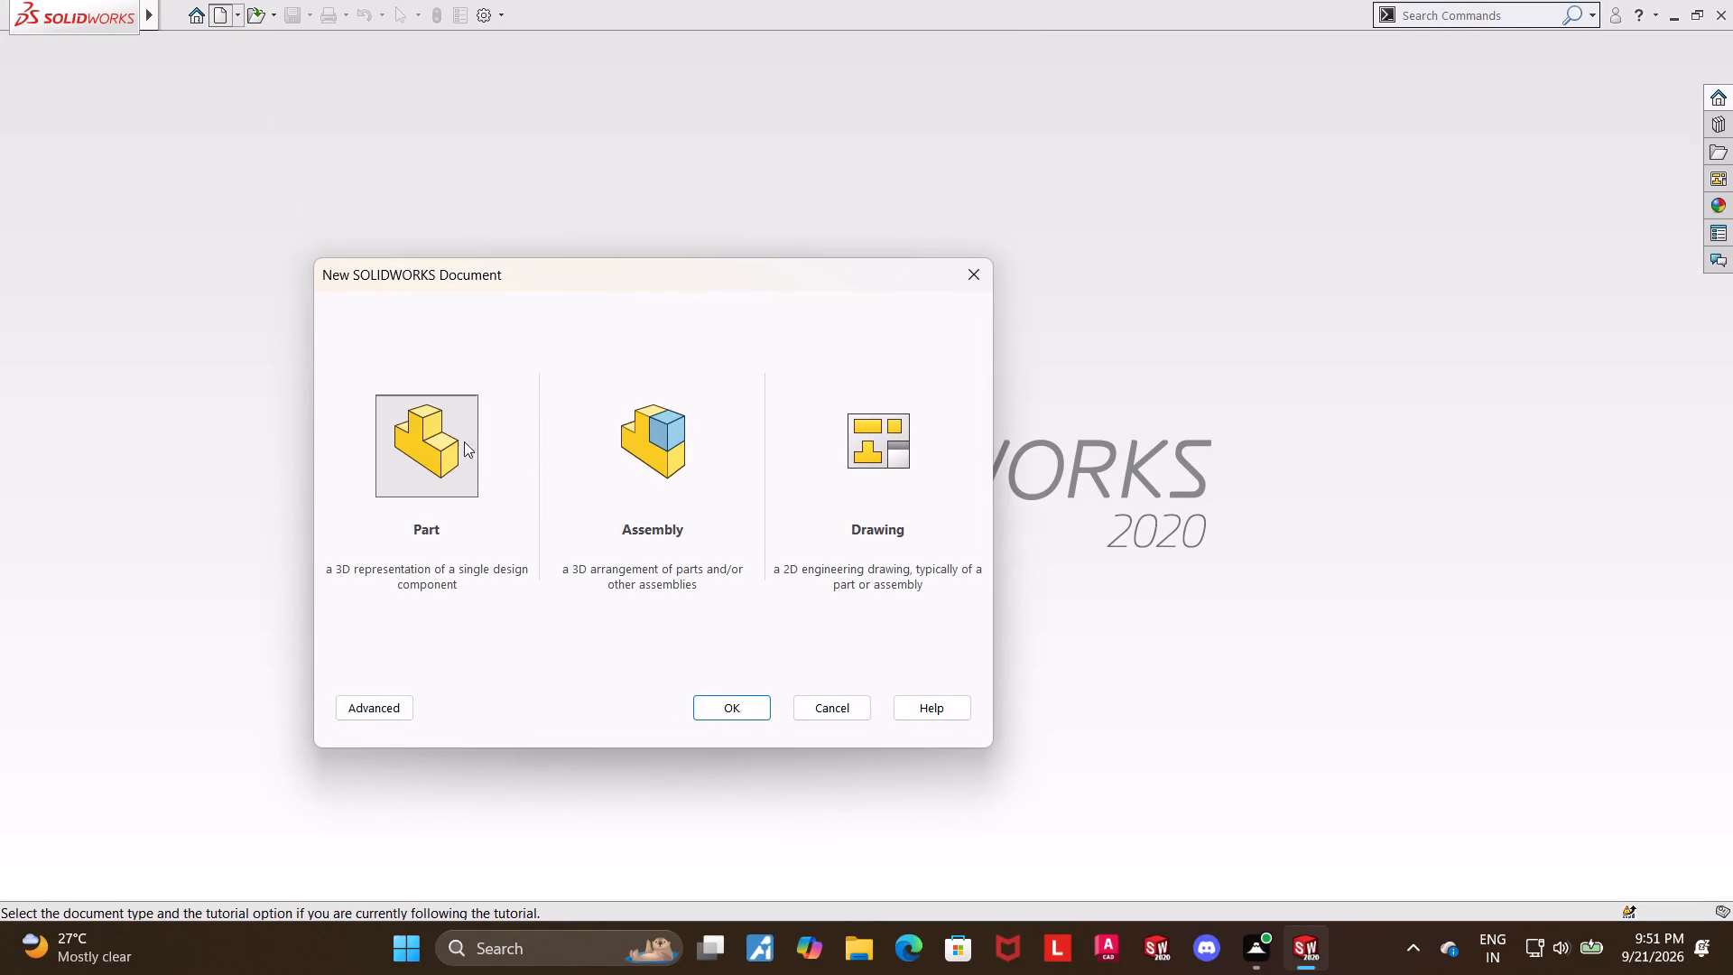
{"action": "double_click", "coordinate": [456, 438]}
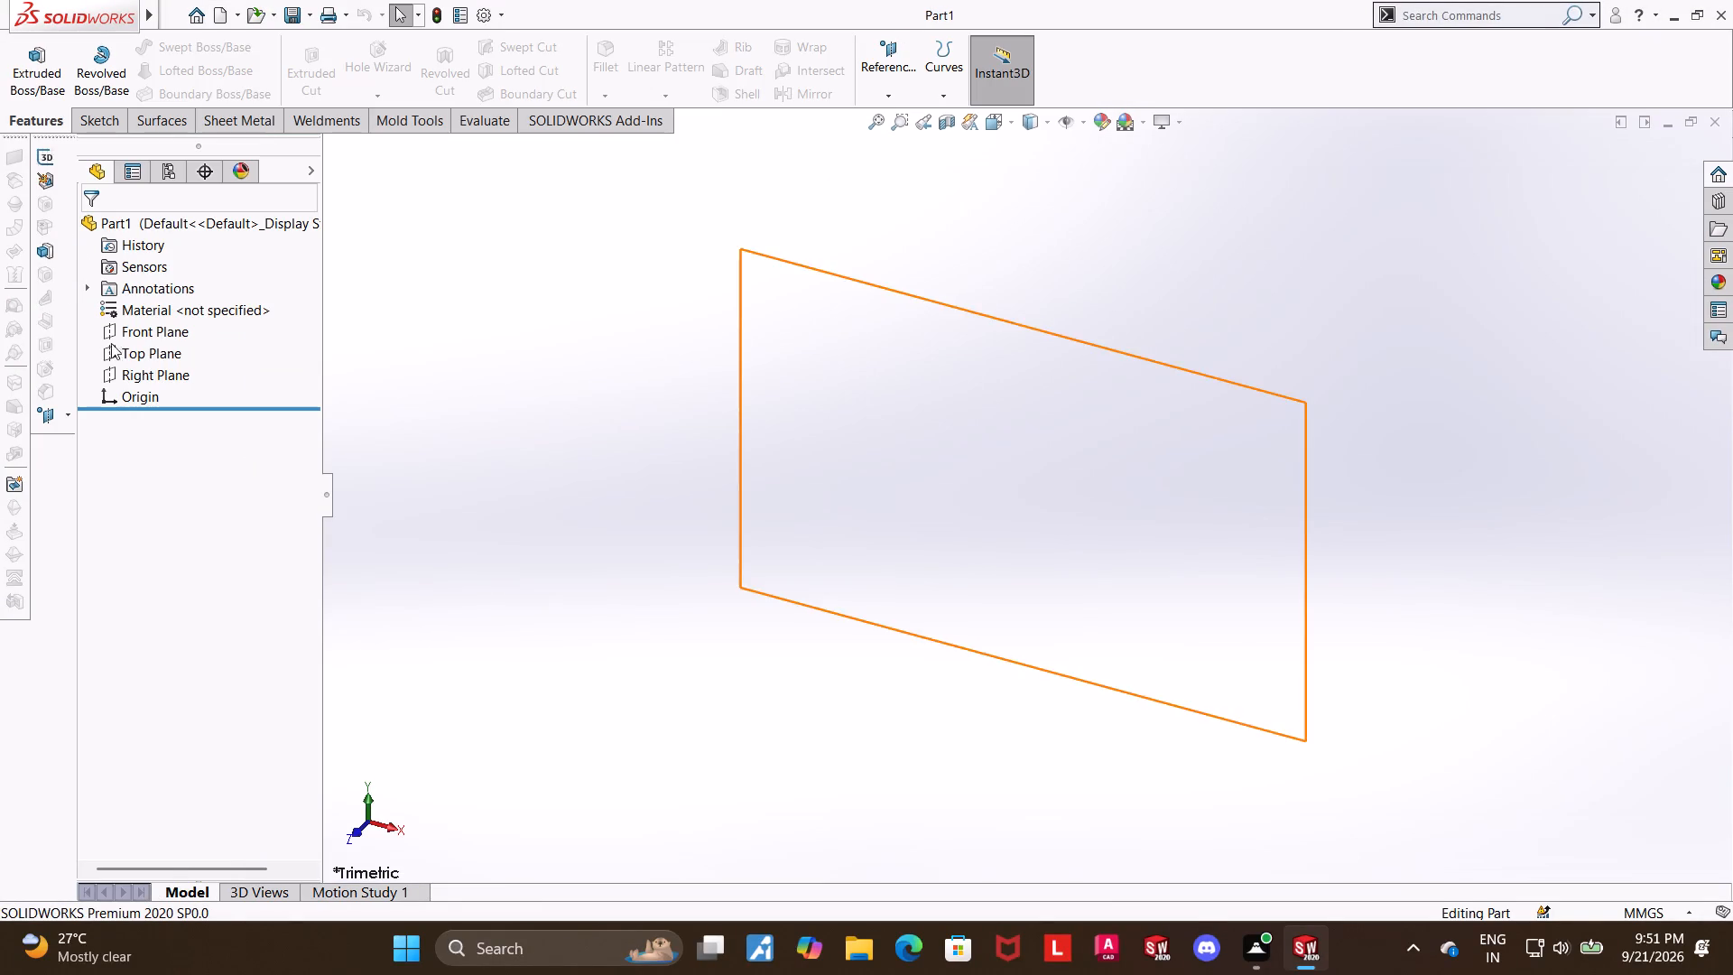
Sketch a center rectangle about 170 by 109 mm on the Top Plane, centered on the origin.
{"action": "left_click", "coordinate": [123, 352]}
{"action": "left_click", "coordinate": [146, 330]}
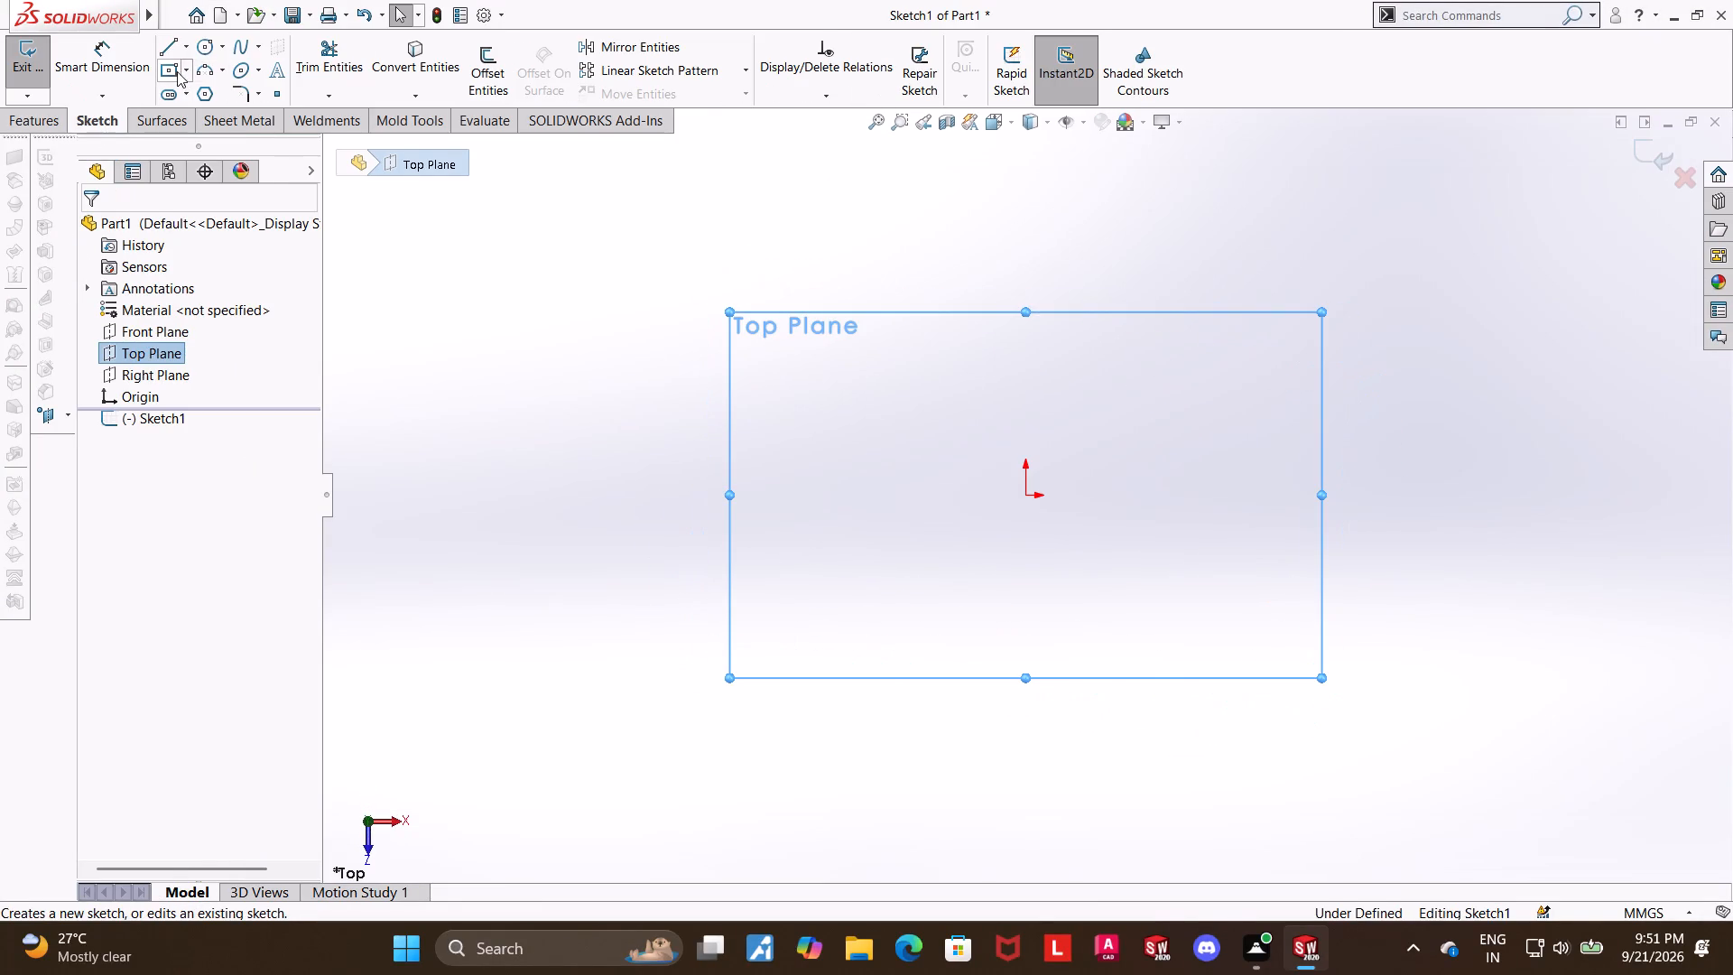
{"action": "left_click", "coordinate": [177, 71]}
{"action": "left_click", "coordinate": [1025, 494]}
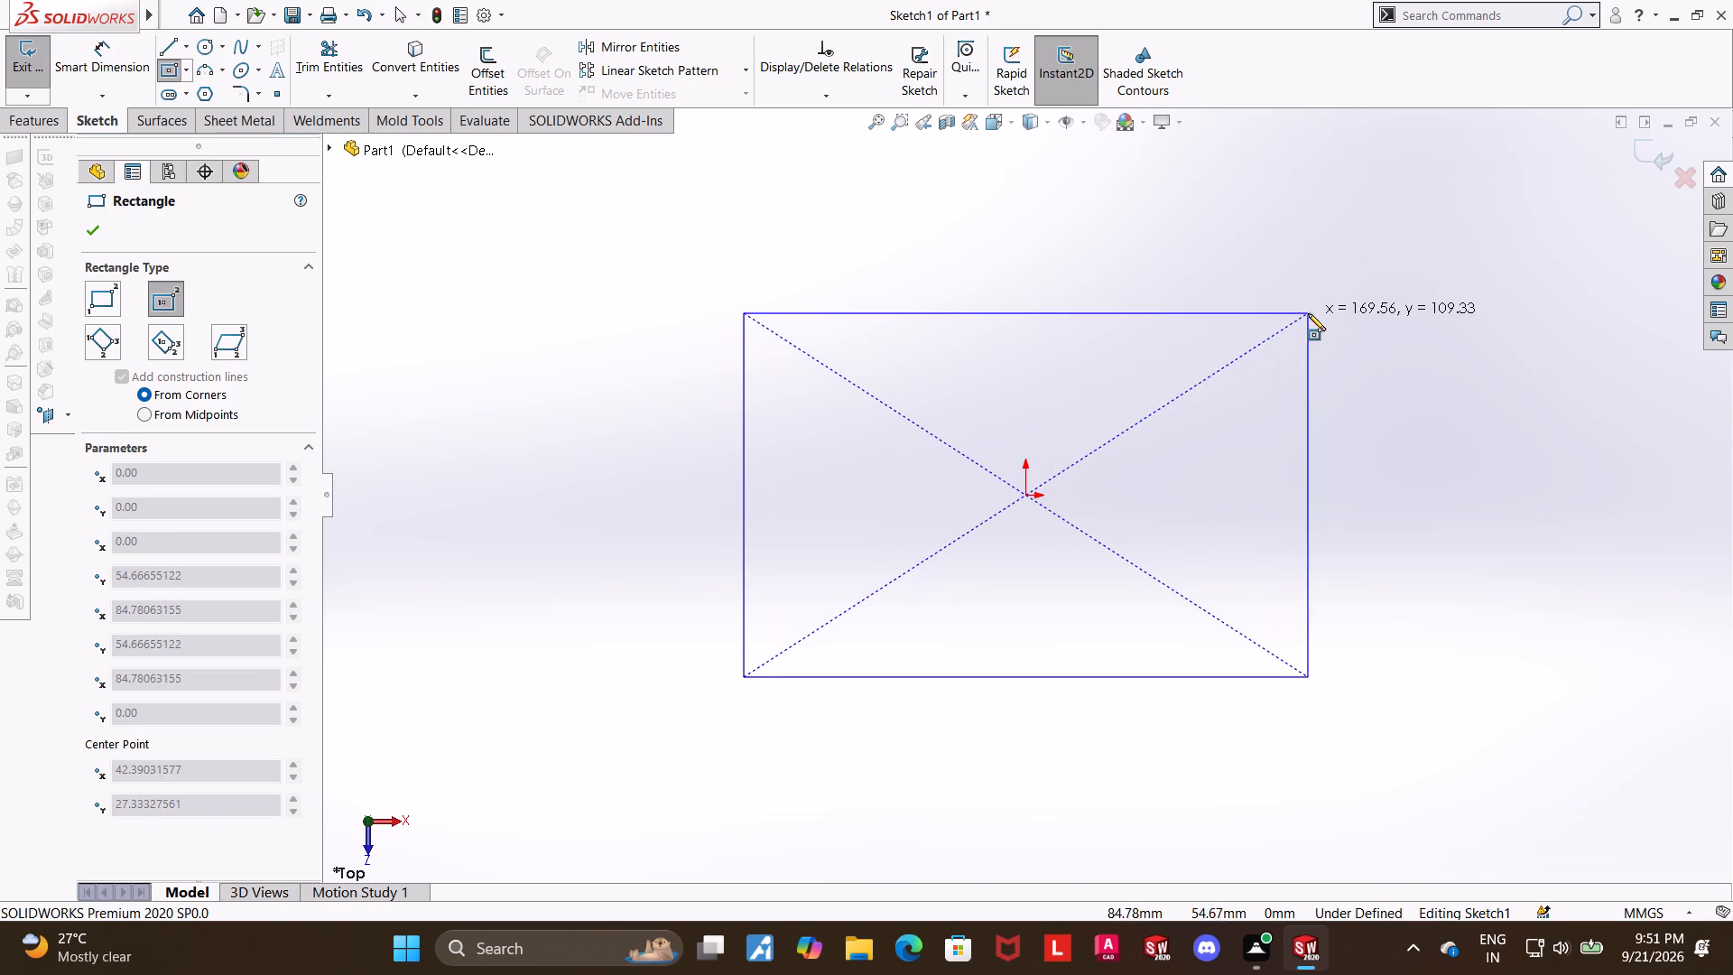
{"action": "left_click", "coordinate": [1308, 313]}
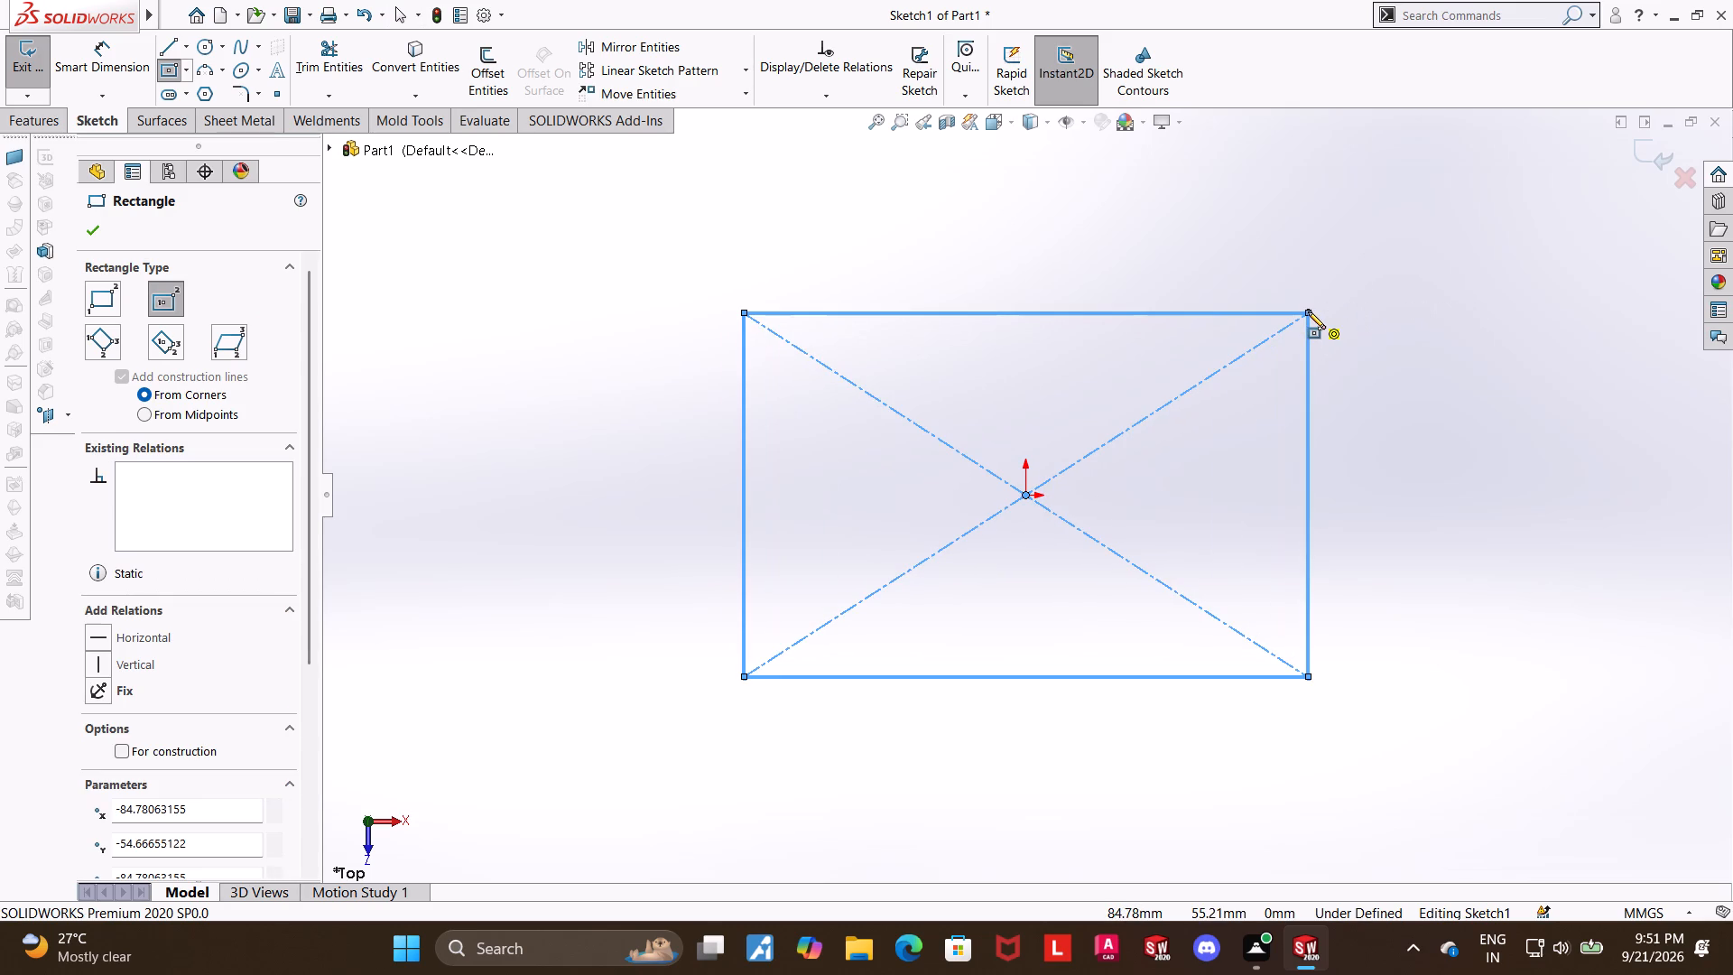
Dimension the rectangle's horizontal edge and set its length to 150 mm.
{"action": "left_click", "coordinate": [114, 59]}
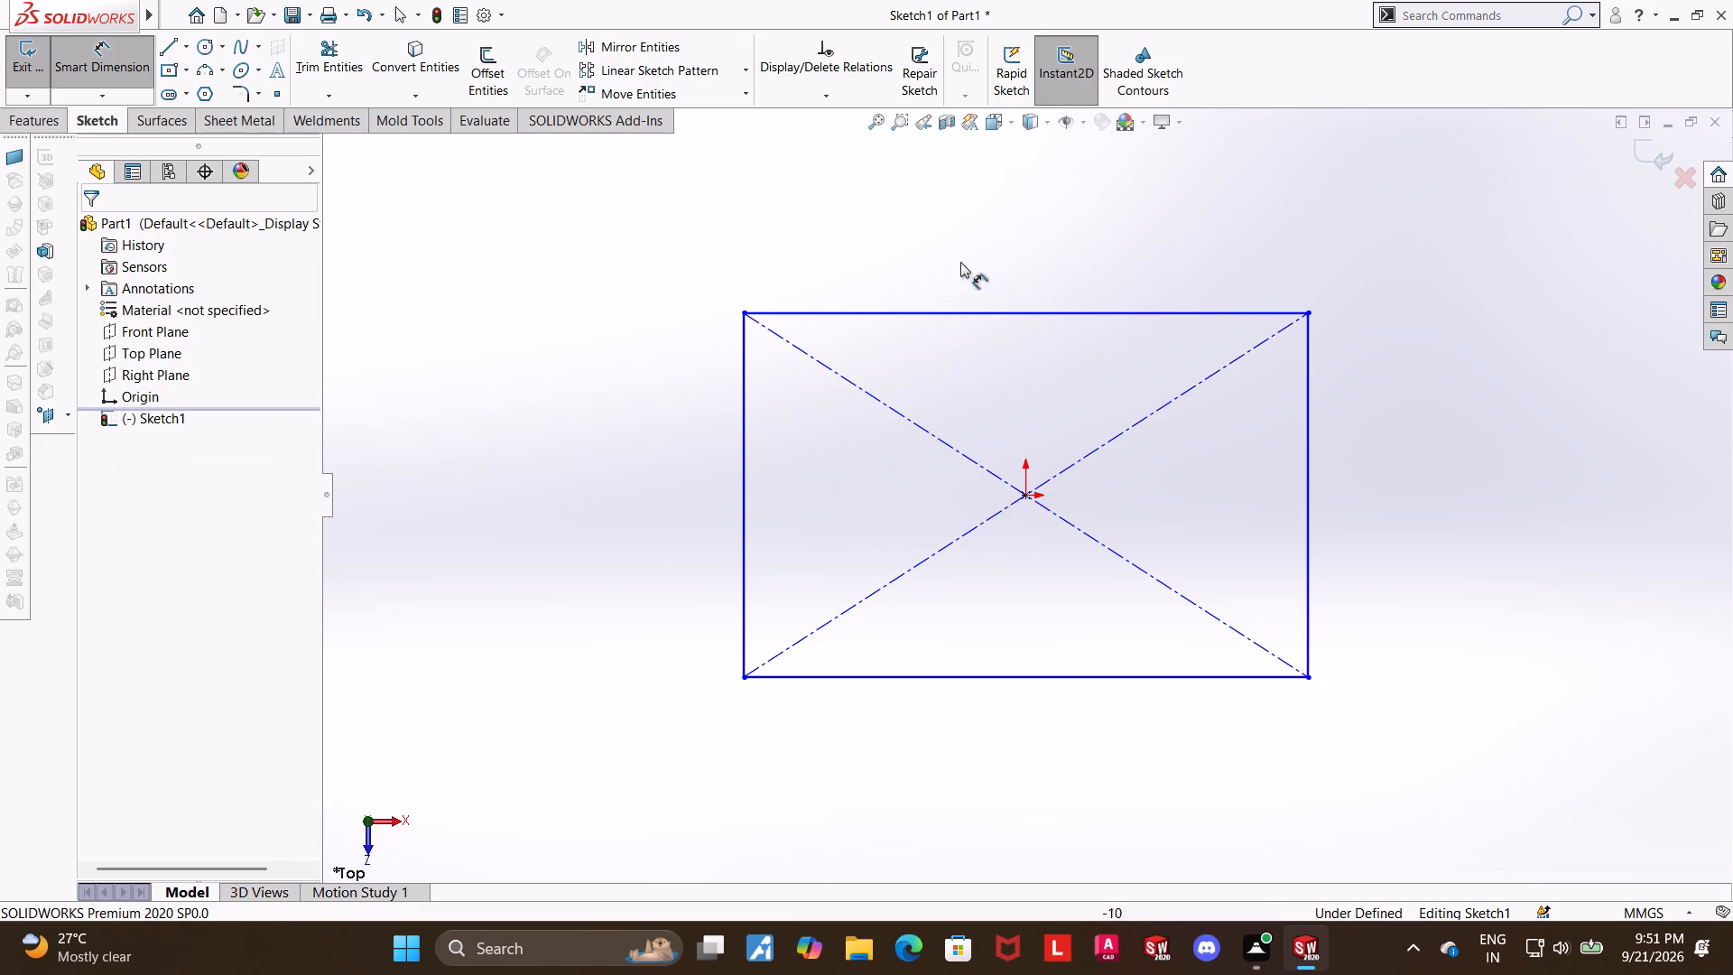
{"action": "left_click", "coordinate": [1007, 310]}
{"action": "left_click", "coordinate": [1015, 265]}
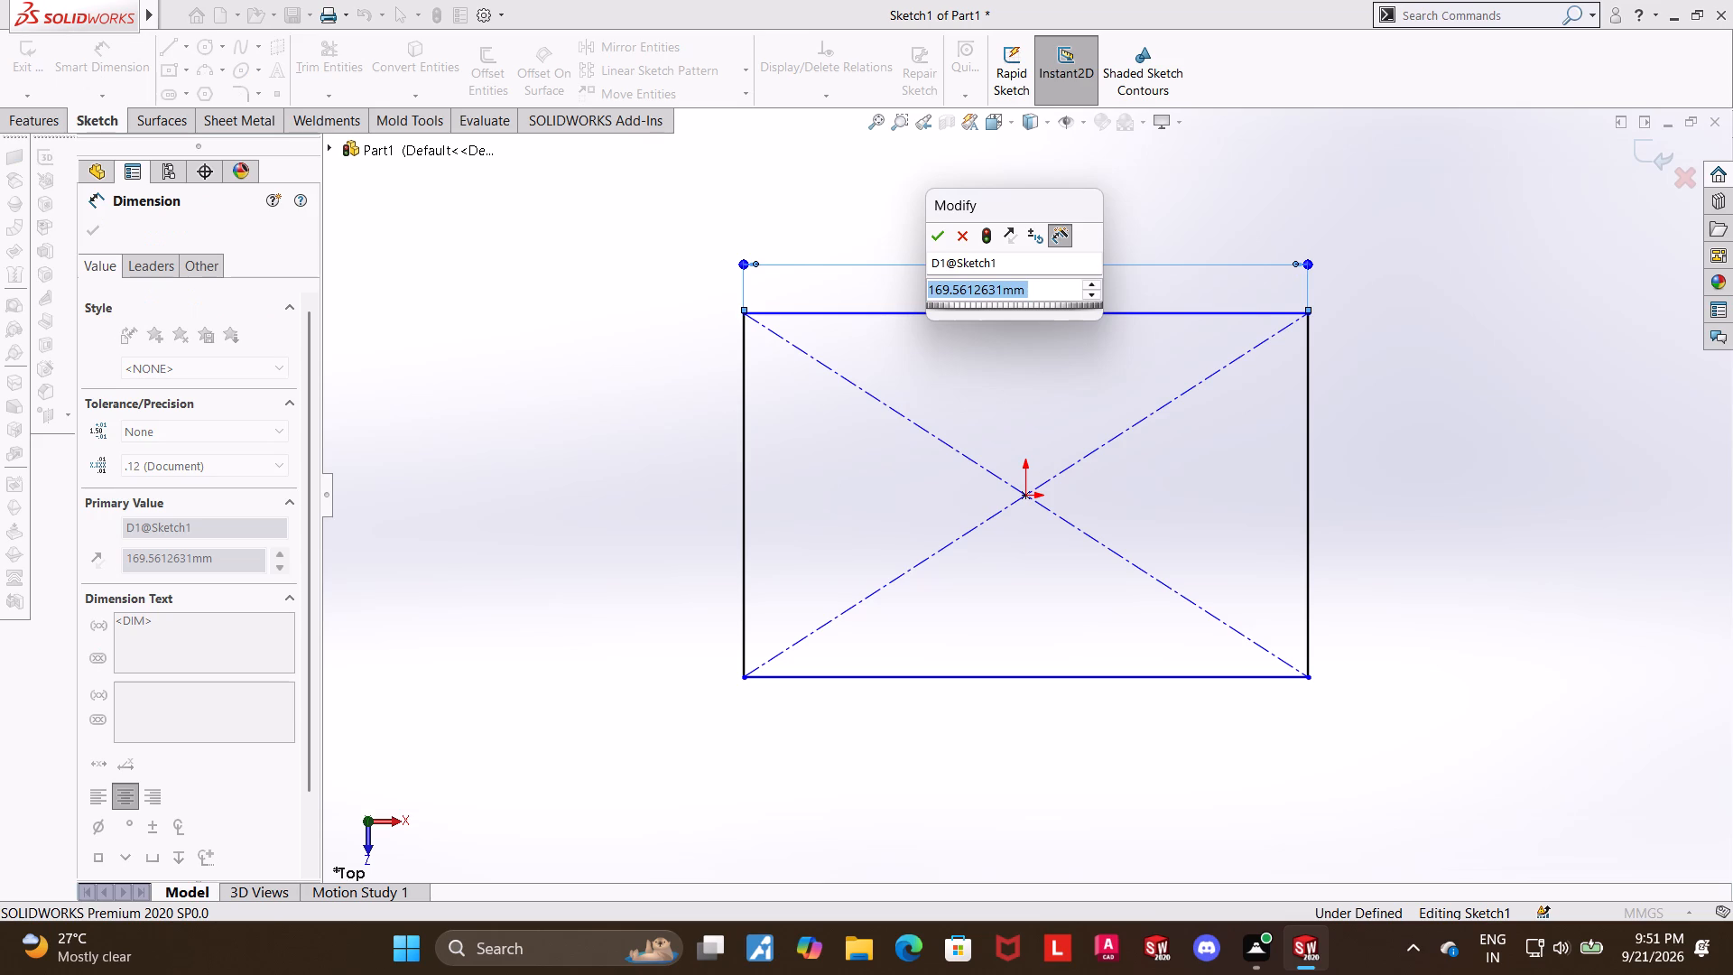
{"action": "key", "text": "1"}
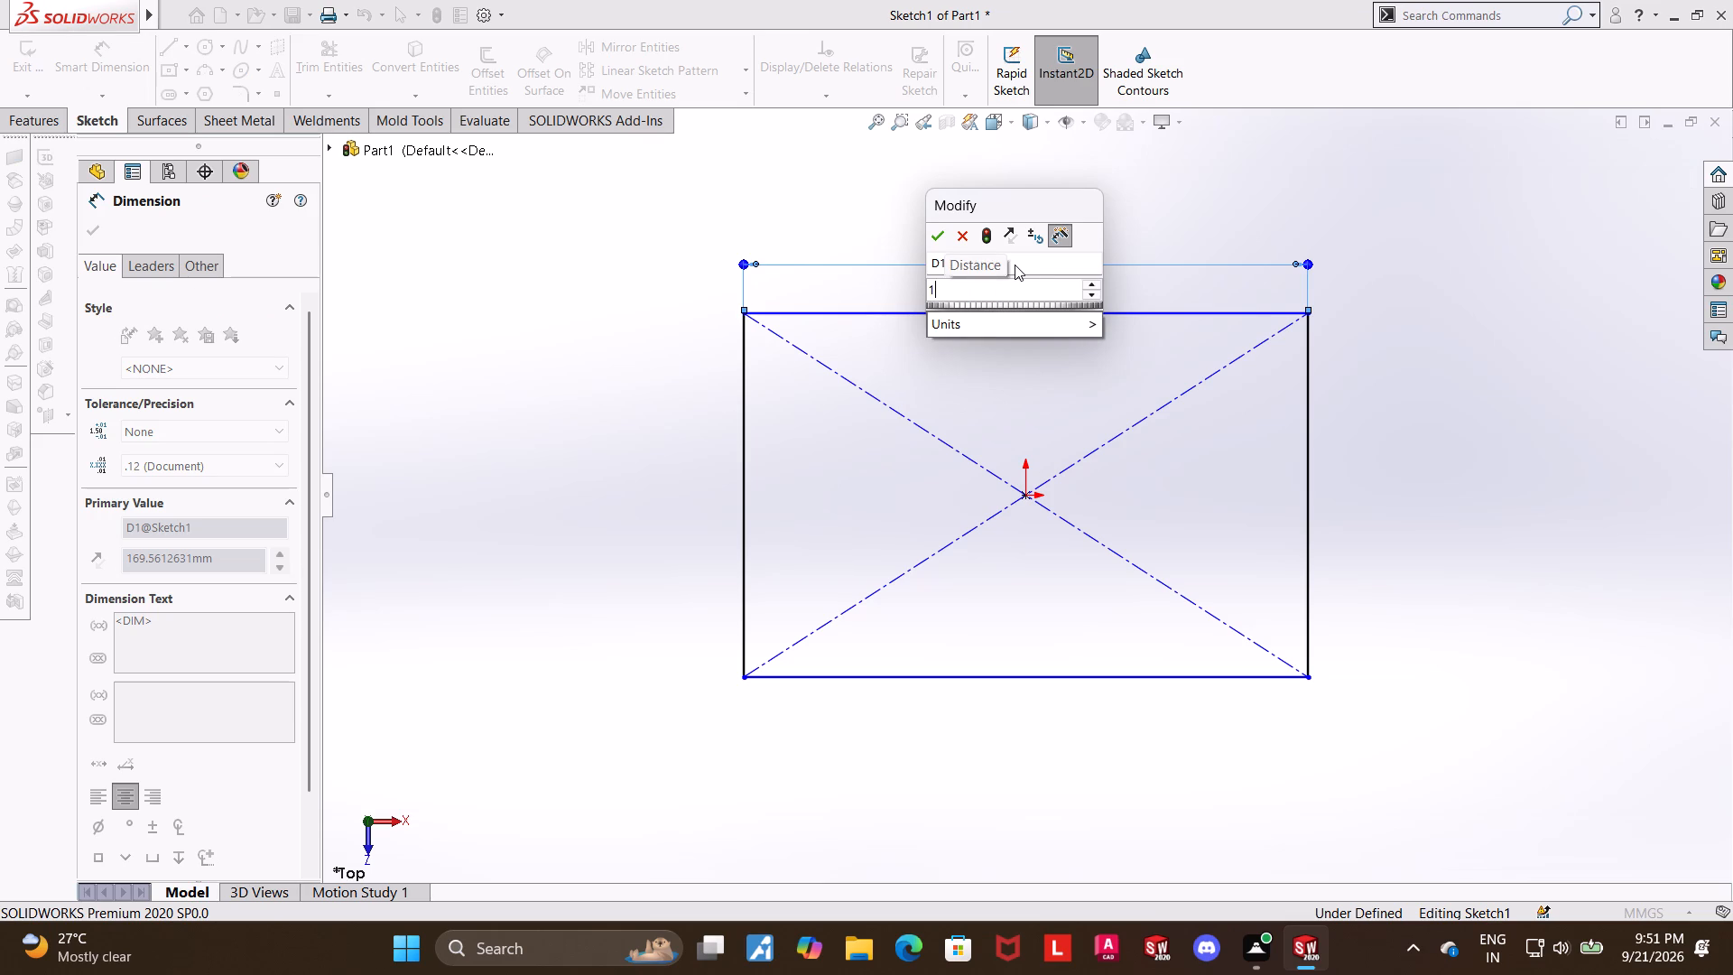
{"action": "type", "text": "6-"}
{"action": "key", "text": "Return"}
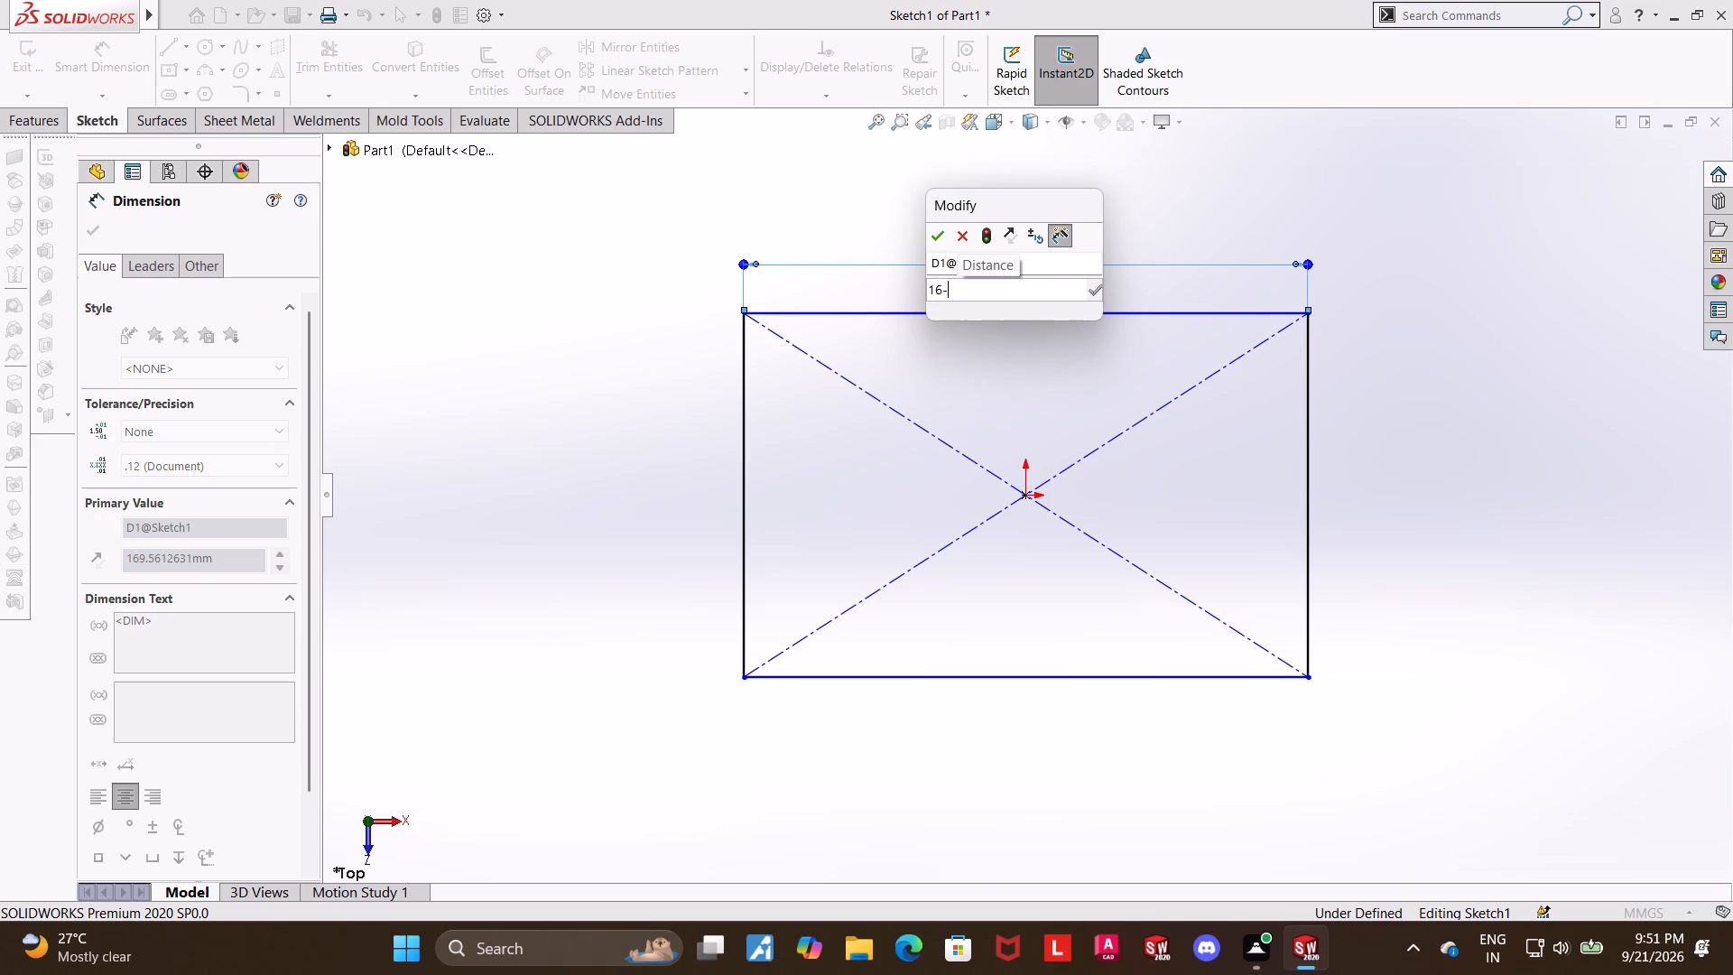
{"action": "key", "text": "BackSpace"}
{"action": "key", "text": "BackSpace"}
{"action": "type", "text": "50"}
{"action": "key", "text": "Return"}
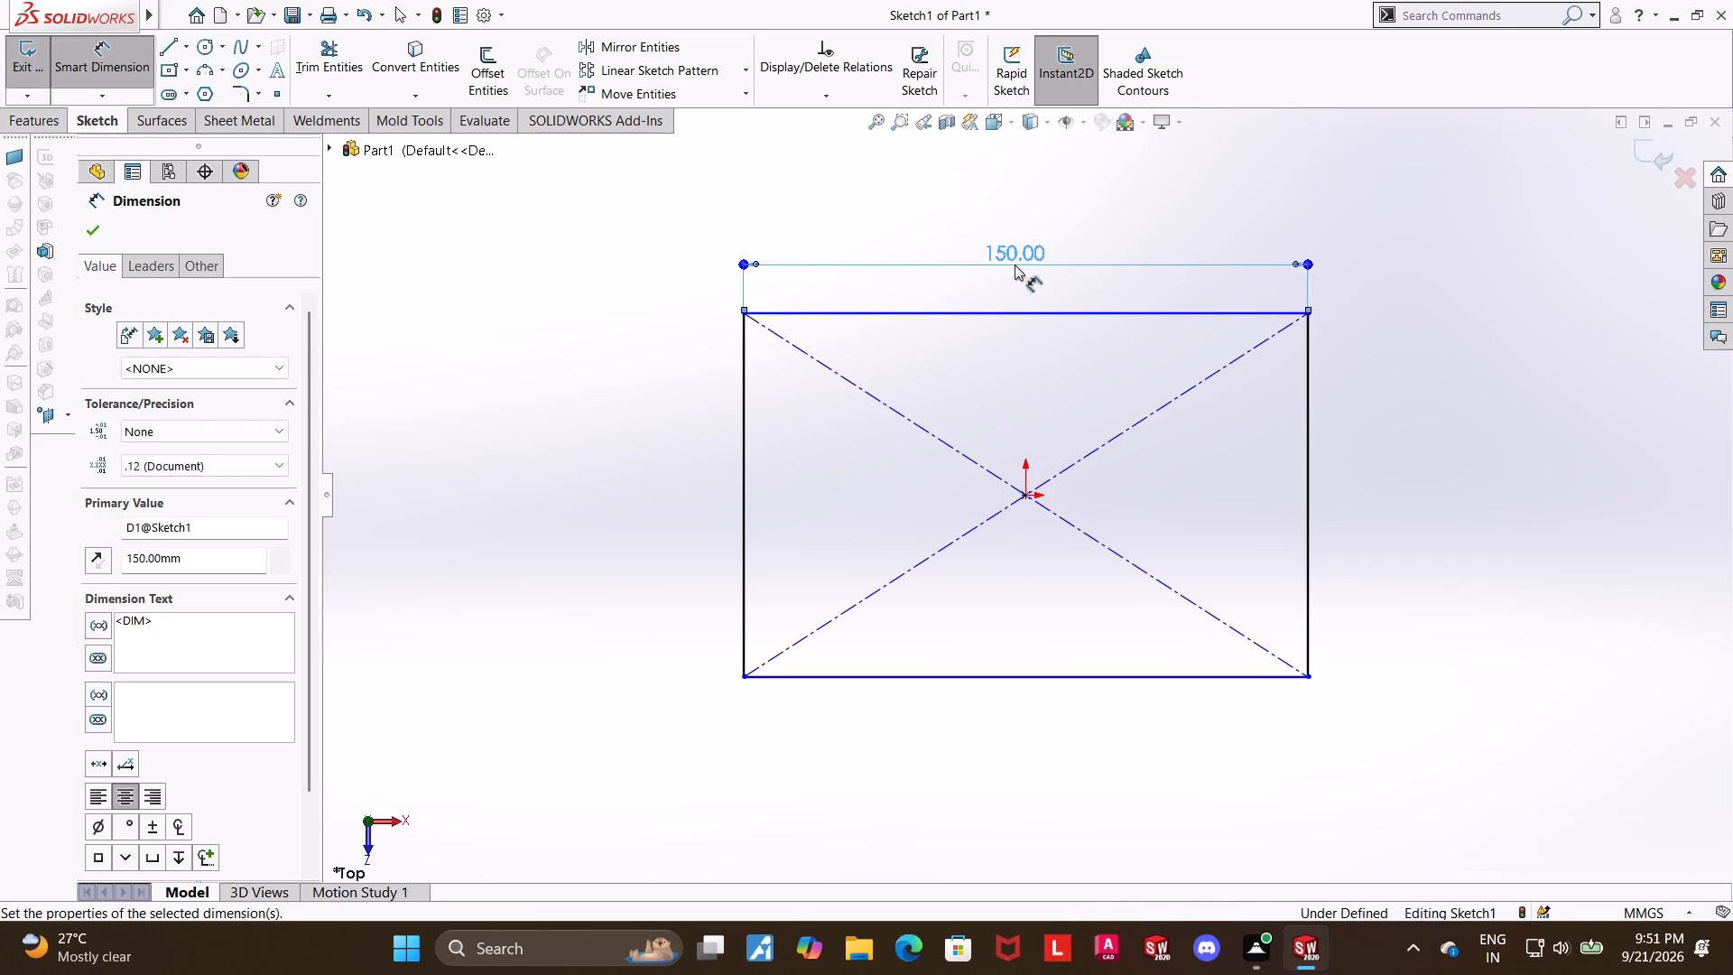
{"action": "key", "text": "Escape"}
Dimension the rectangle's vertical edge at 90 mm and exit the sketch.
{"action": "left_click", "coordinate": [122, 71]}
{"action": "left_click", "coordinate": [1305, 509]}
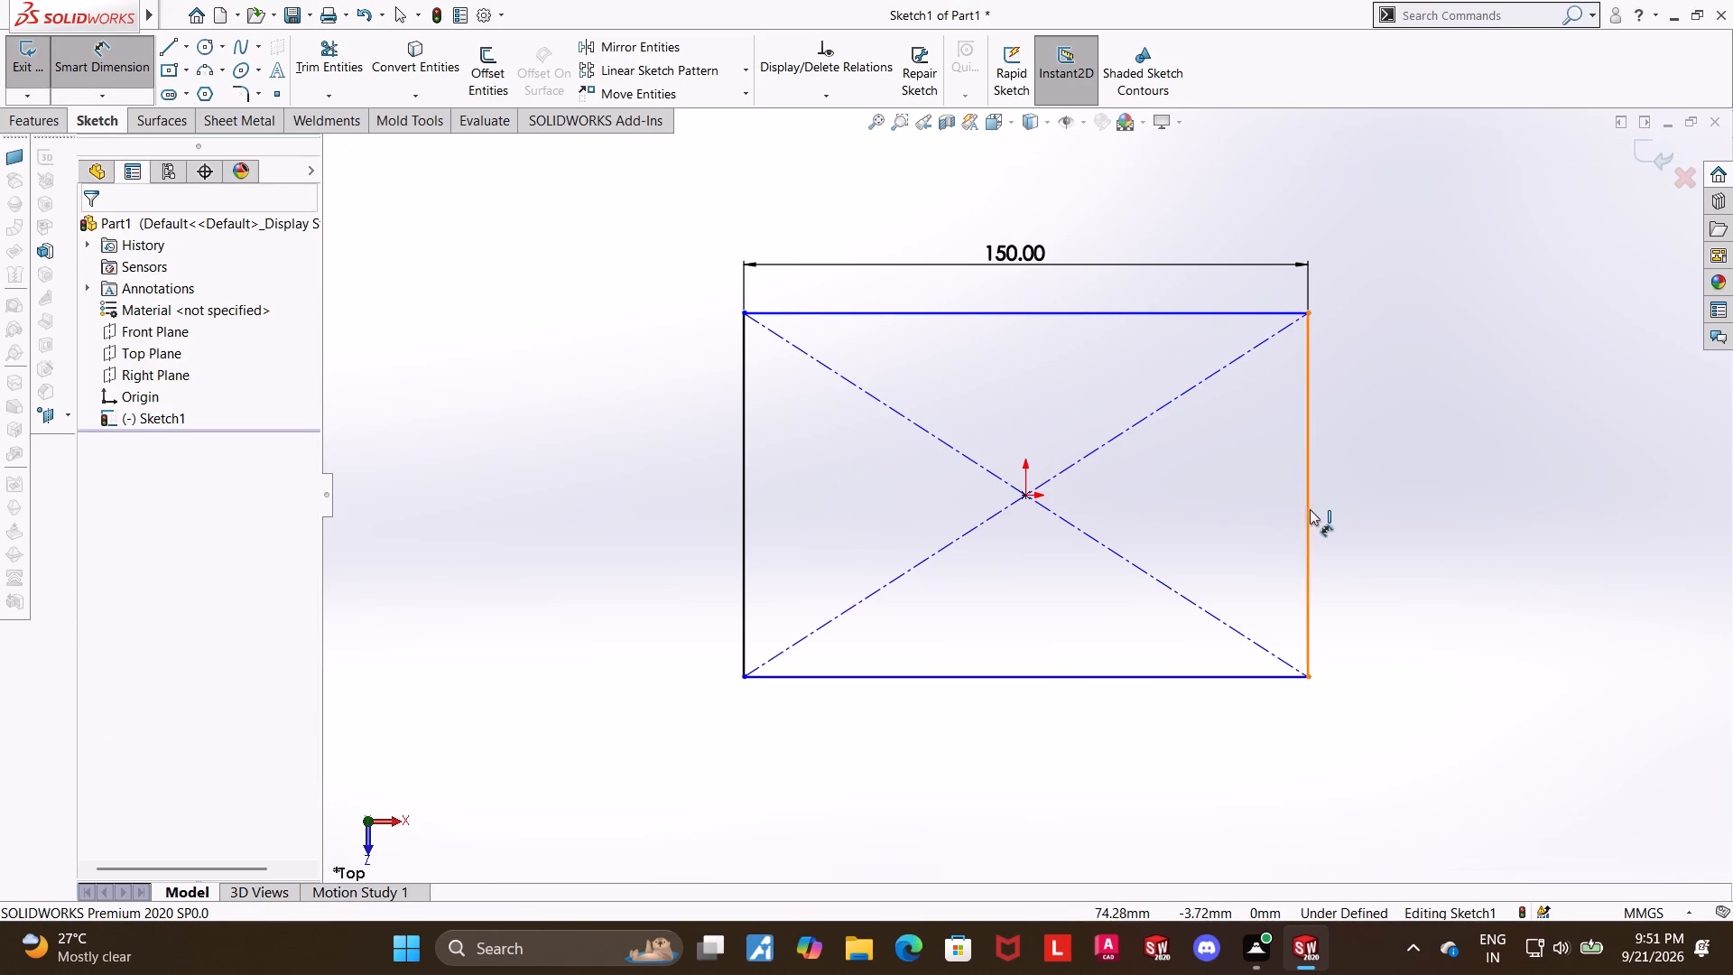
{"action": "left_click", "coordinate": [1346, 510]}
{"action": "type", "text": "90"}
{"action": "key", "text": "Return"}
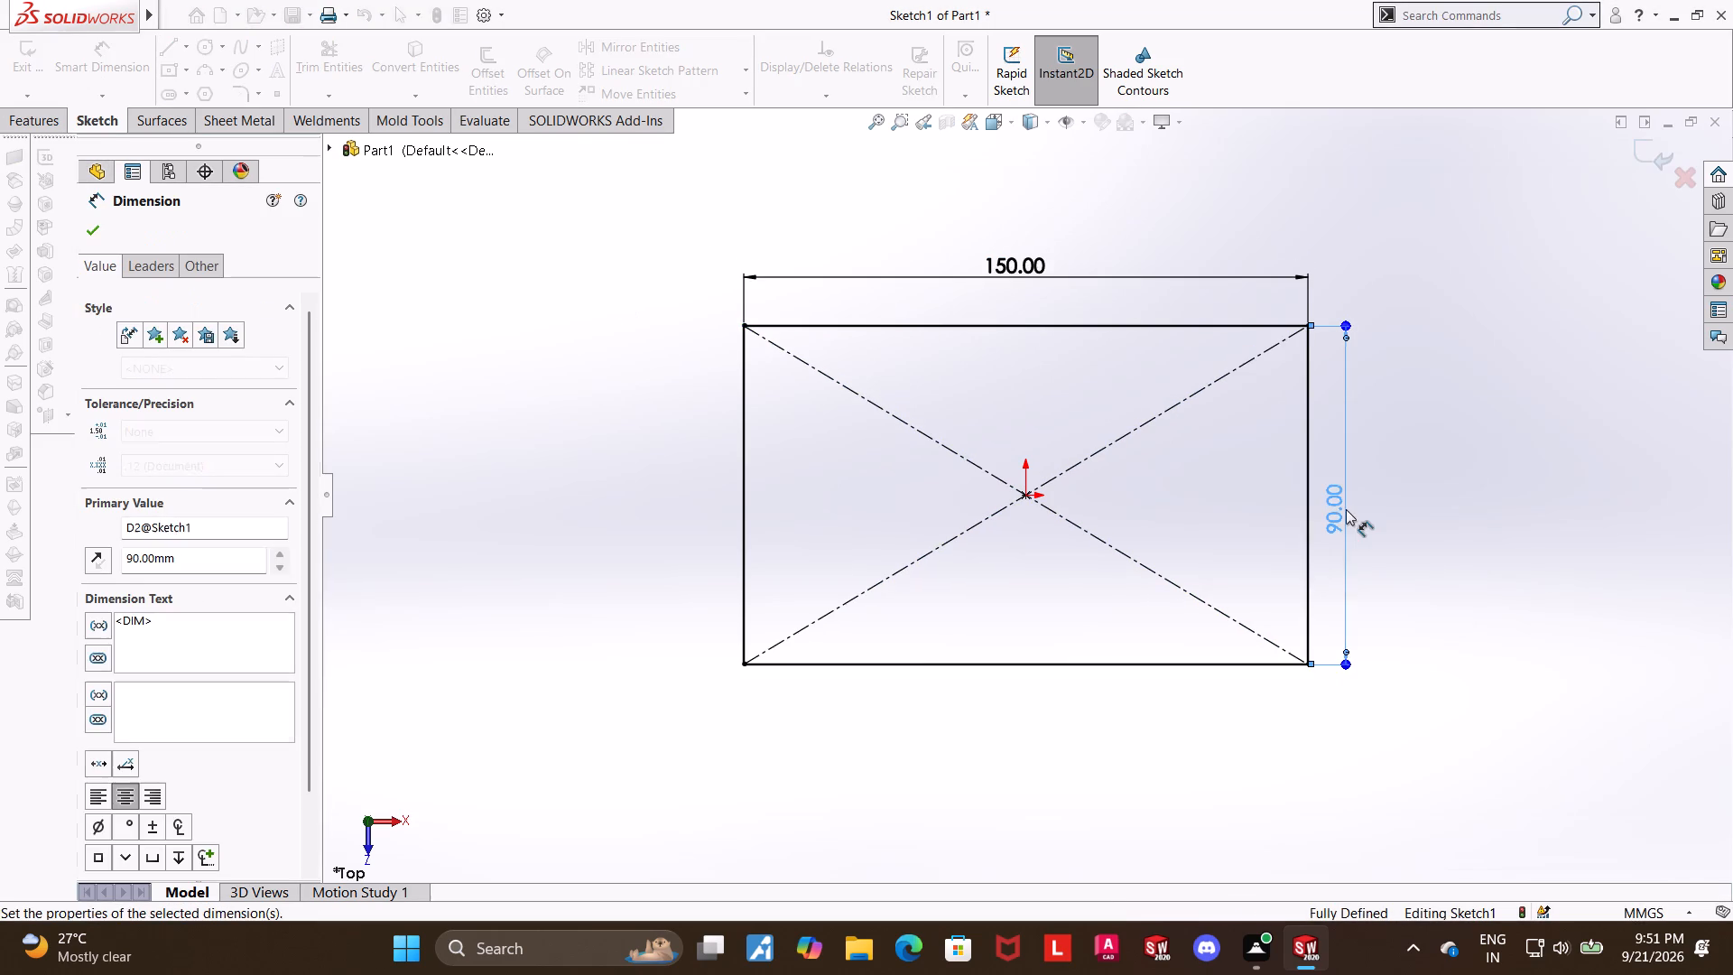
{"action": "key", "text": "Escape"}
{"action": "left_click", "coordinate": [1650, 162]}
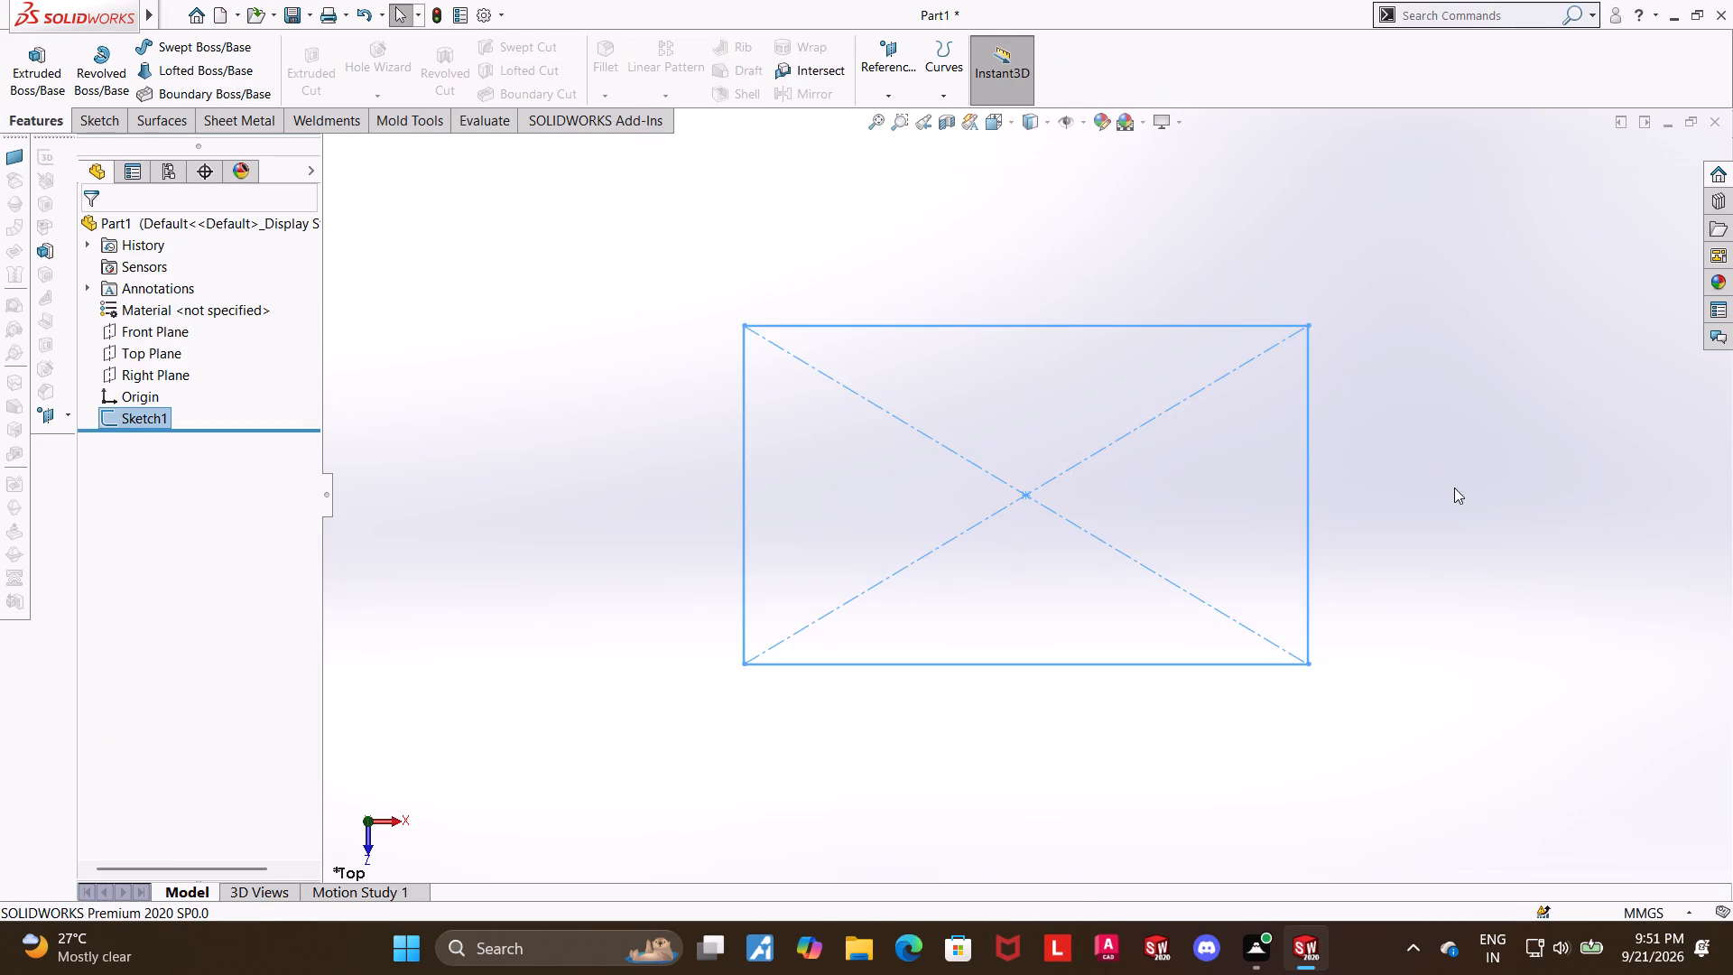
Extrude the rectangle sketch as a blind boss 15 mm deep to form the base plate.
{"action": "middle_click_drag", "start_coordinate": [1436, 439], "coordinate": [1425, 333]}
{"action": "scroll", "coordinate": [1424, 333], "scroll_direction": "up", "scroll_amount": 1}
{"action": "left_click", "coordinate": [3, 57]}
{"action": "left_click", "coordinate": [17, 57]}
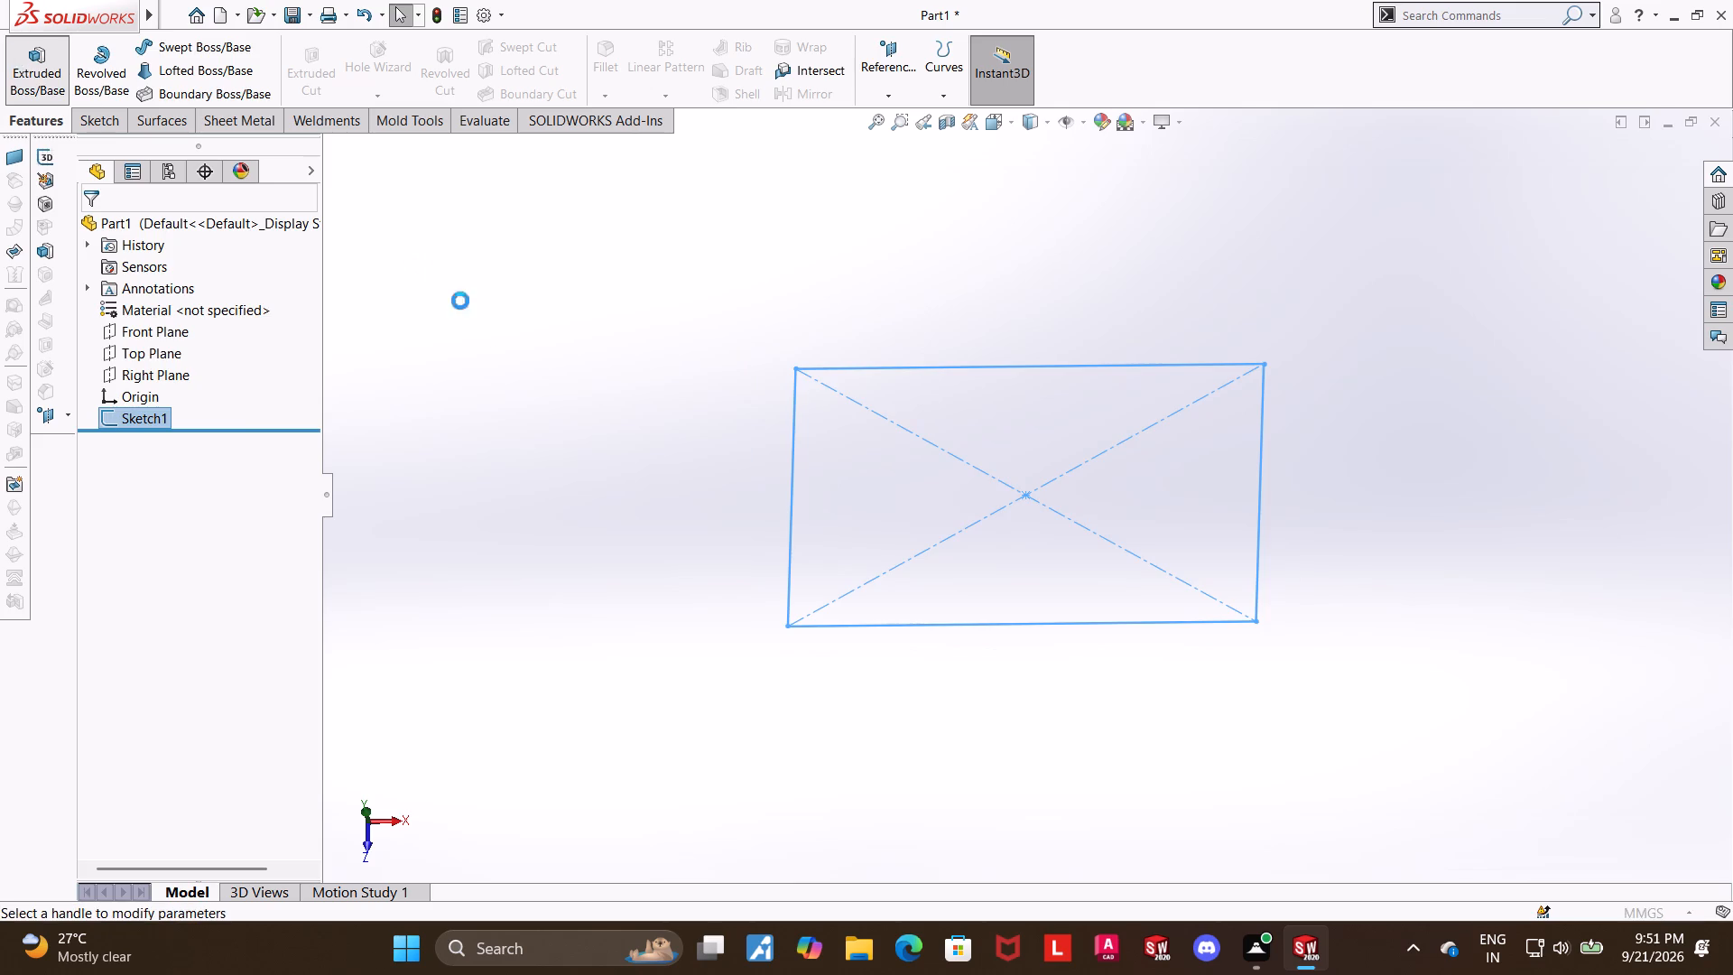
{"action": "middle_click_drag", "start_coordinate": [479, 306], "coordinate": [481, 223]}
{"action": "scroll", "coordinate": [482, 221], "scroll_direction": "down", "scroll_amount": 1}
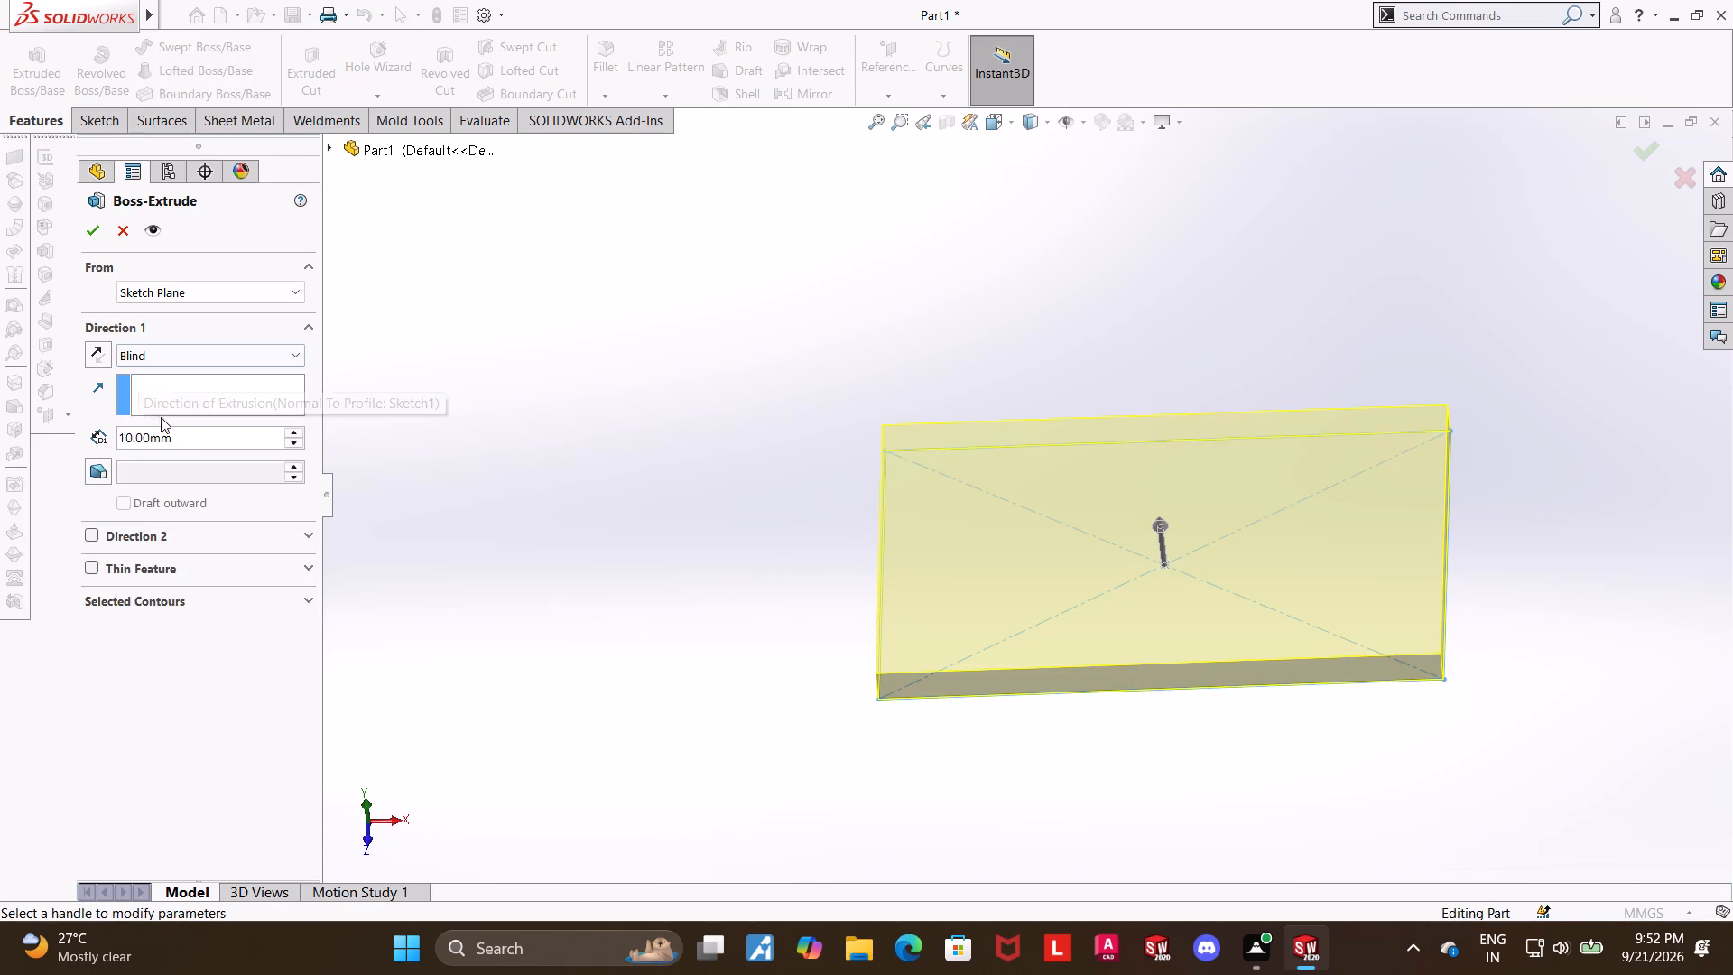
{"action": "left_click", "coordinate": [216, 432]}
{"action": "left_click_drag", "start_coordinate": [212, 435], "coordinate": [107, 429]}
{"action": "type", "text": "15"}
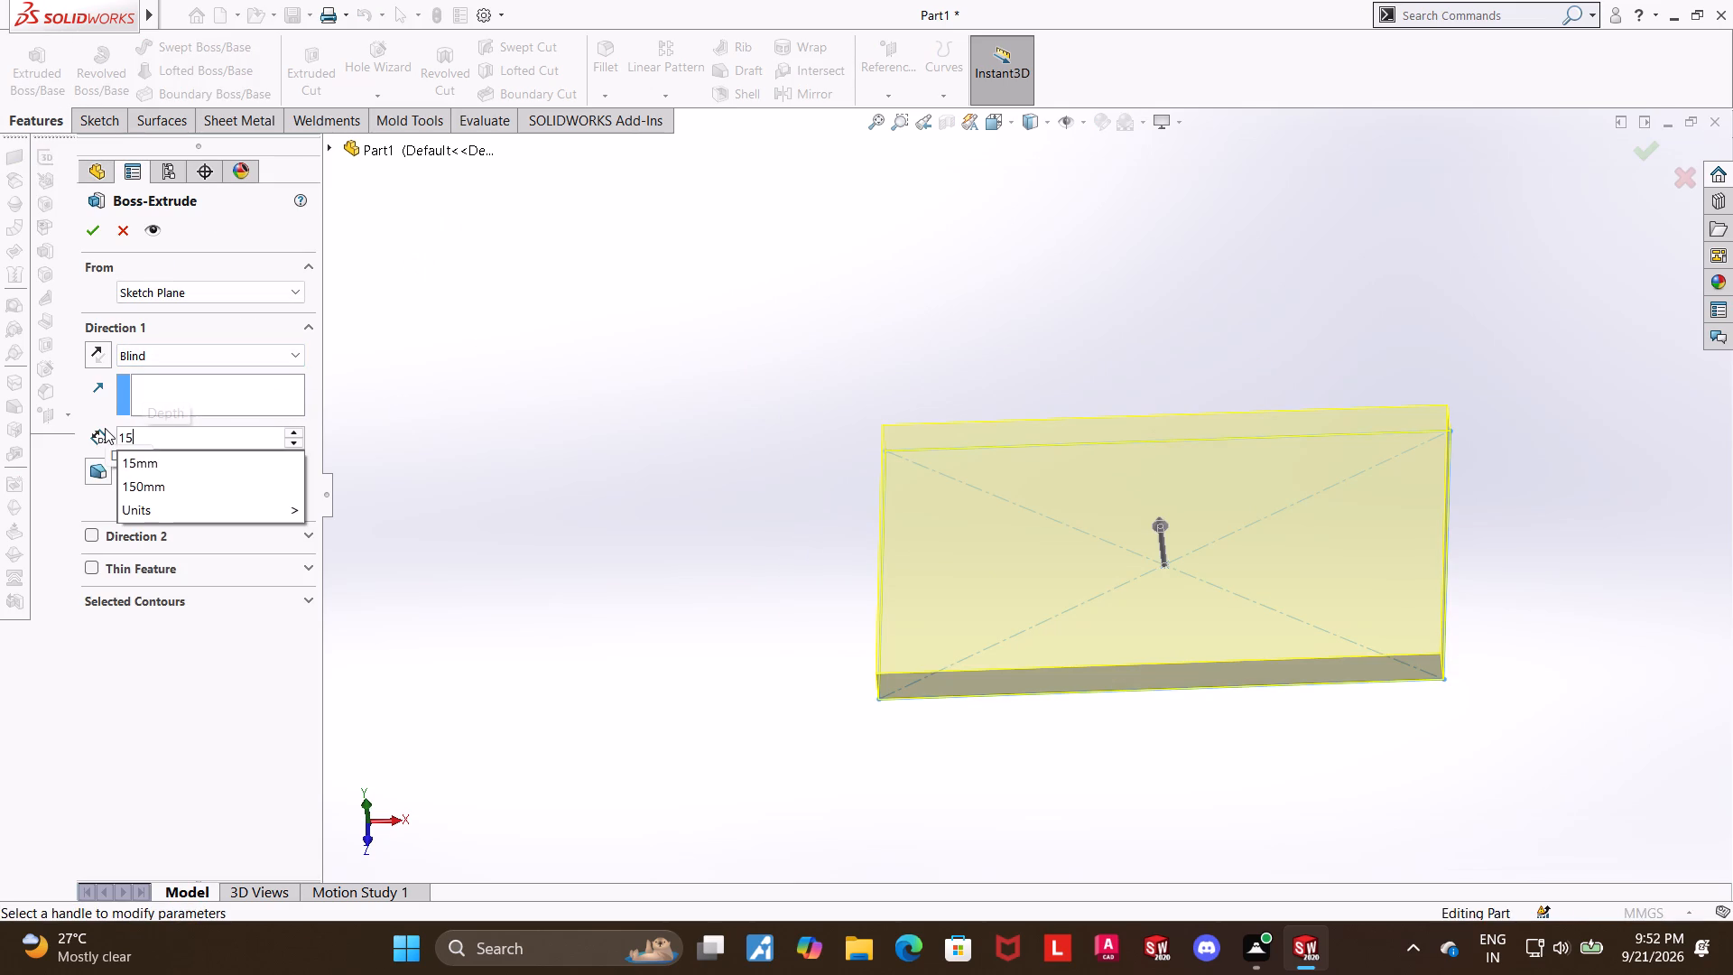
{"action": "key", "text": "Return"}
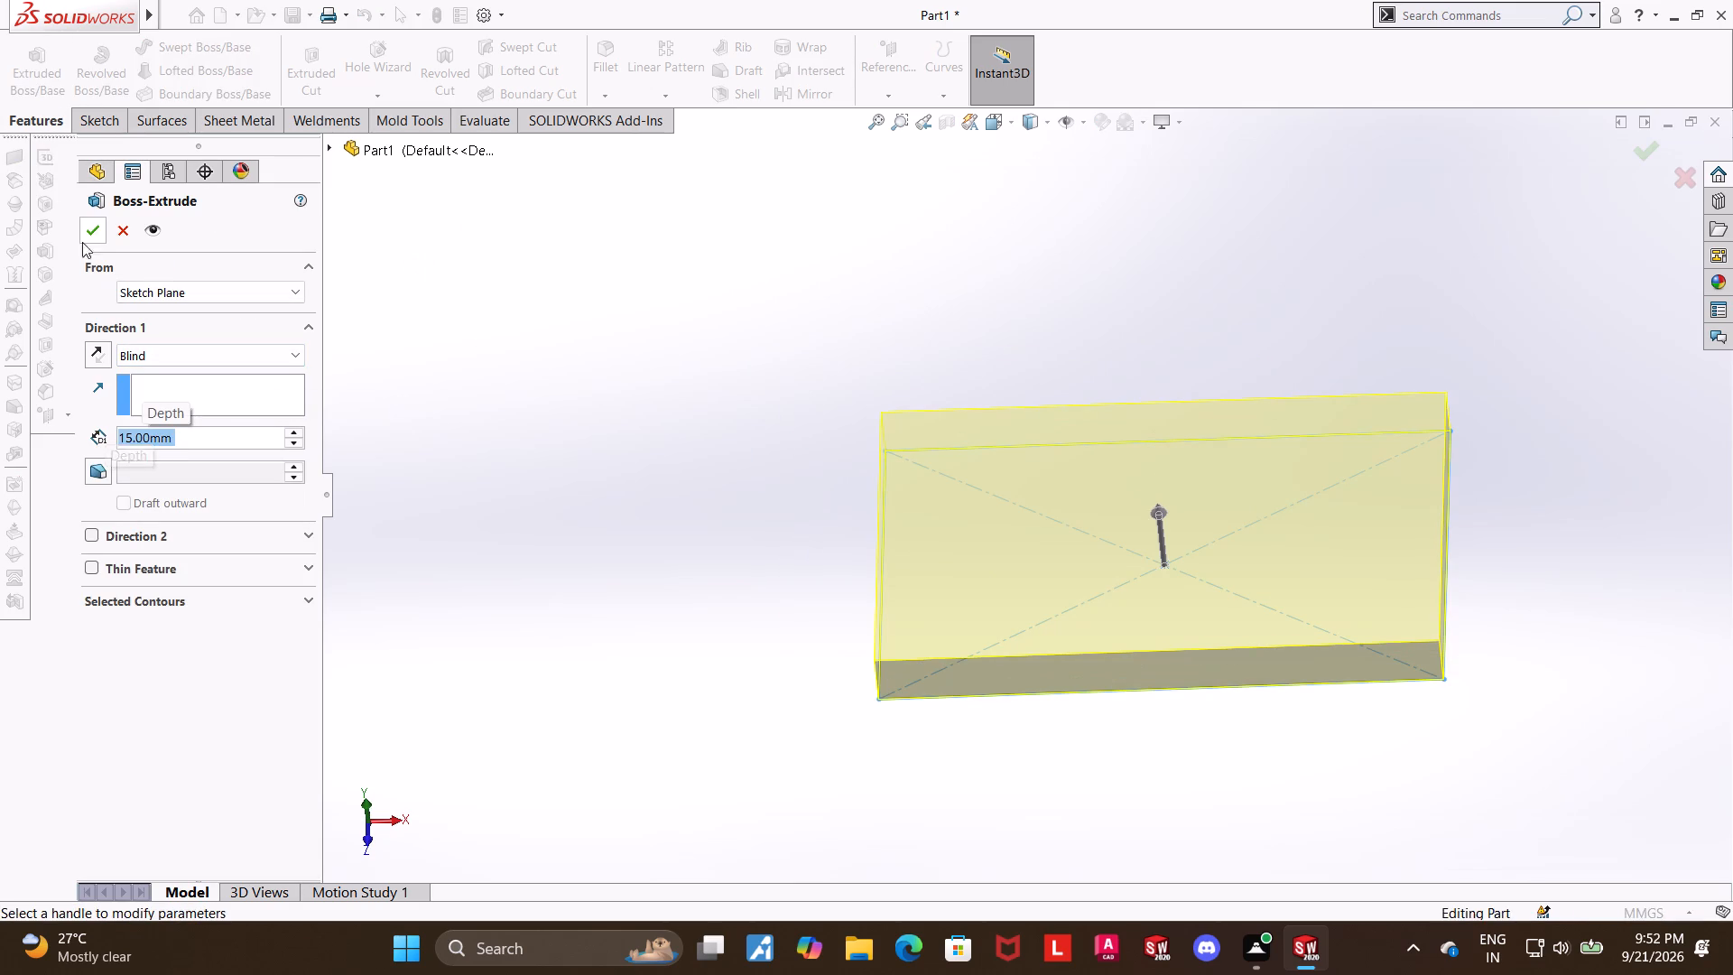
{"action": "left_click", "coordinate": [90, 237]}
{"action": "left_click", "coordinate": [379, 428]}
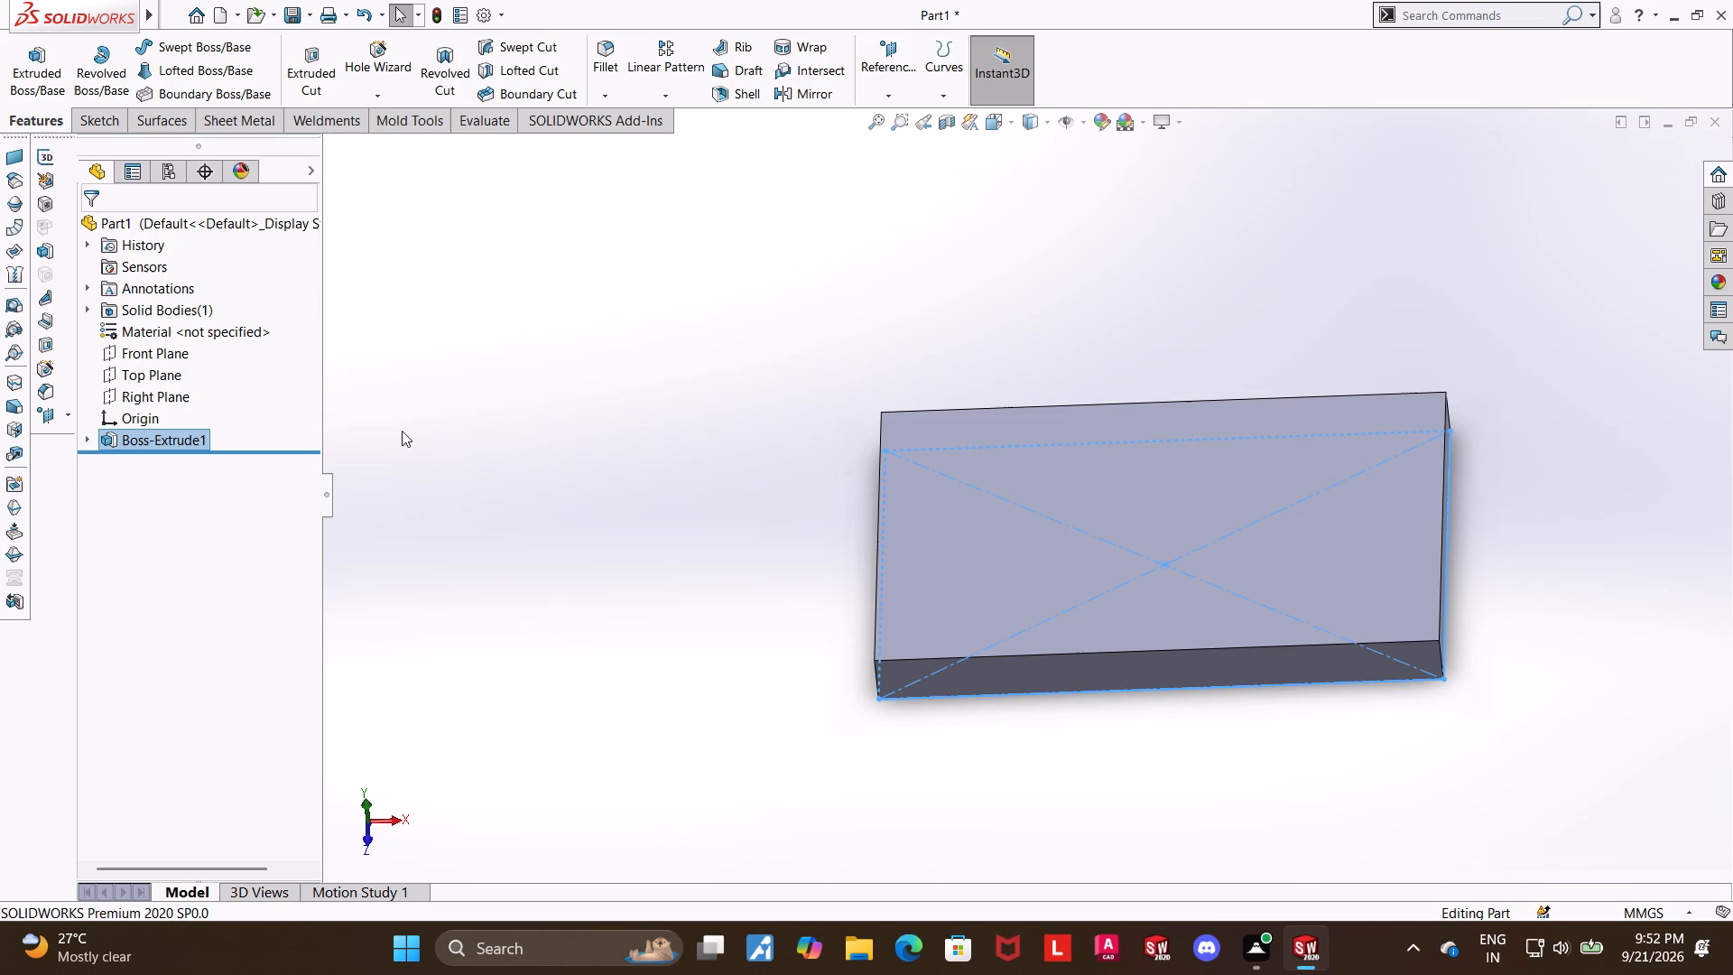
Open a sketch on the plate's top face and draw a circle about 72 mm in diameter centered on the origin.
{"action": "left_click", "coordinate": [1068, 528]}
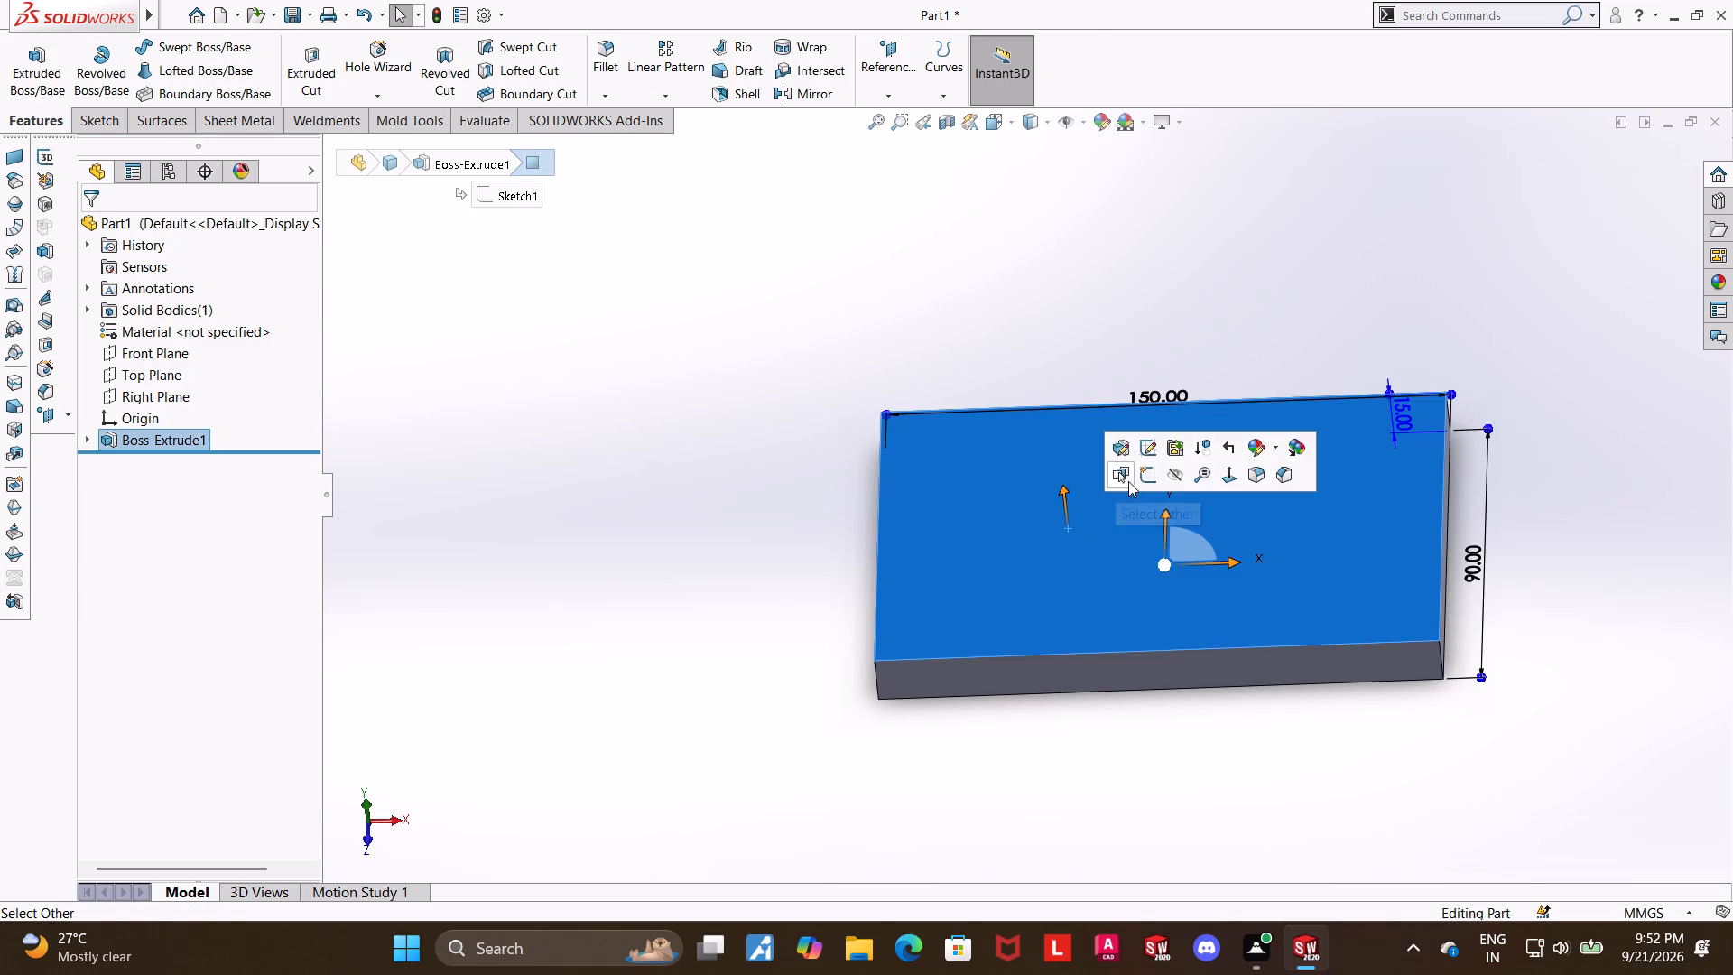
{"action": "left_click", "coordinate": [1145, 481]}
{"action": "left_click", "coordinate": [174, 455]}
{"action": "left_click", "coordinate": [212, 434]}
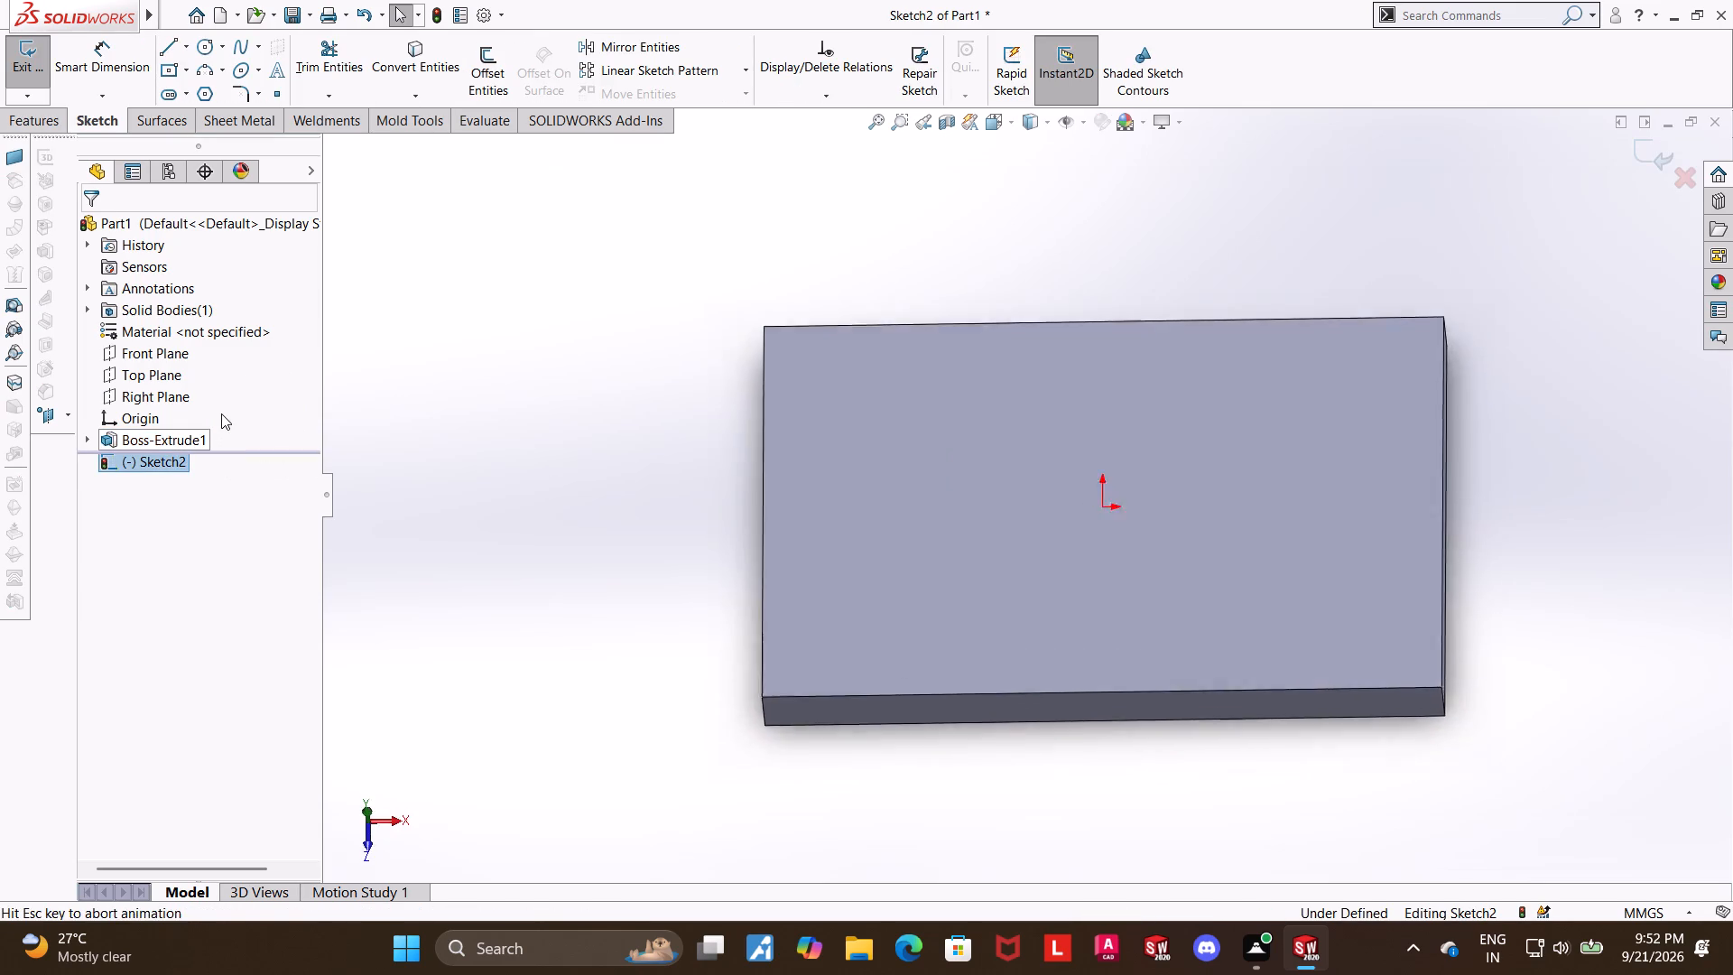
{"action": "left_click", "coordinate": [207, 32]}
{"action": "left_click", "coordinate": [206, 44]}
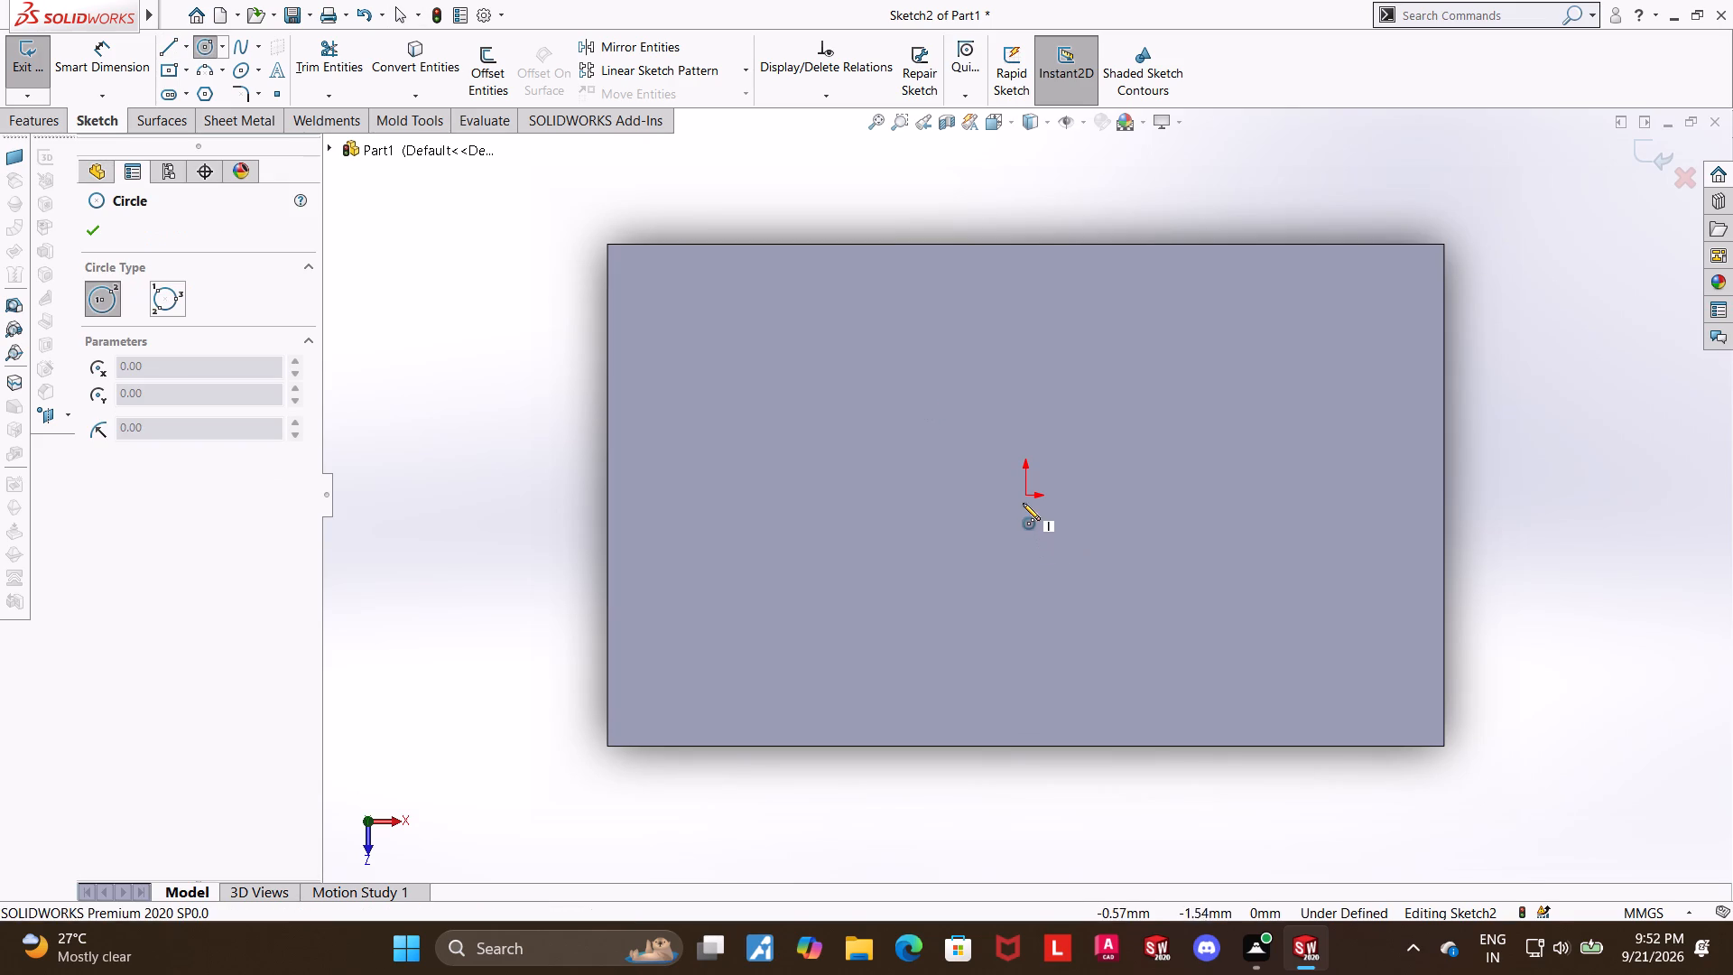
{"action": "left_click", "coordinate": [1024, 494]}
{"action": "left_click", "coordinate": [1189, 376]}
{"action": "key", "text": "Escape"}
{"action": "key", "text": "Escape"}
Dimension the circle and set its diameter to 66 mm.
{"action": "left_click", "coordinate": [92, 51]}
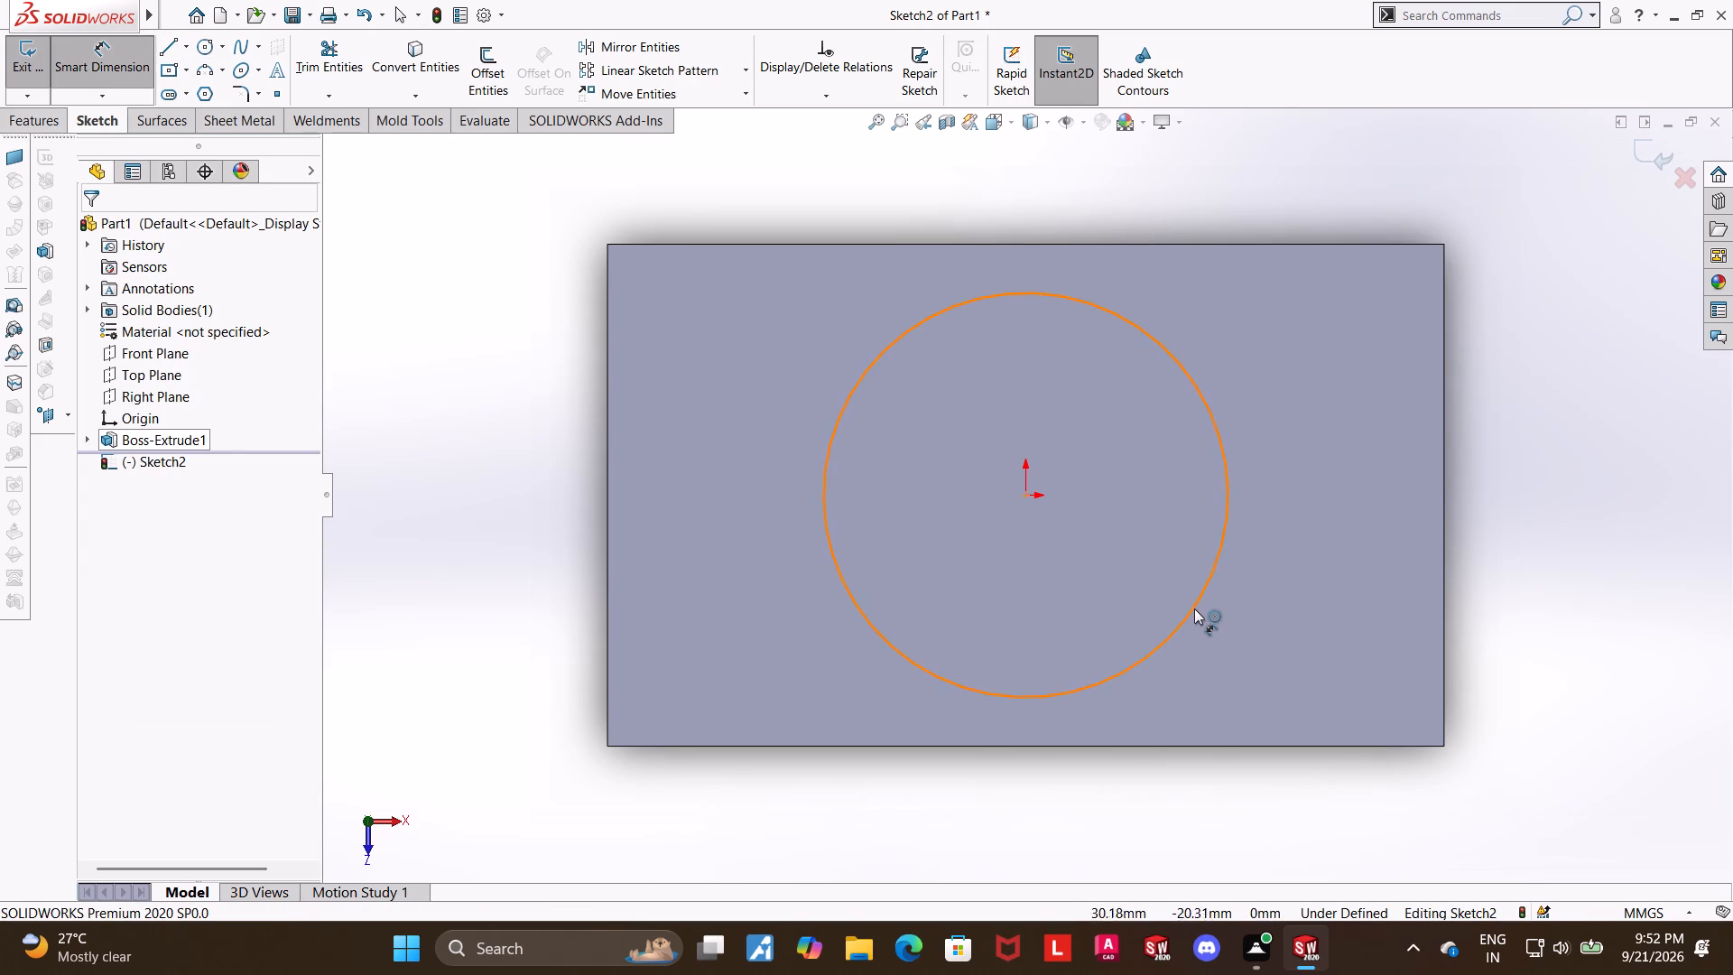
{"action": "left_click", "coordinate": [1191, 607]}
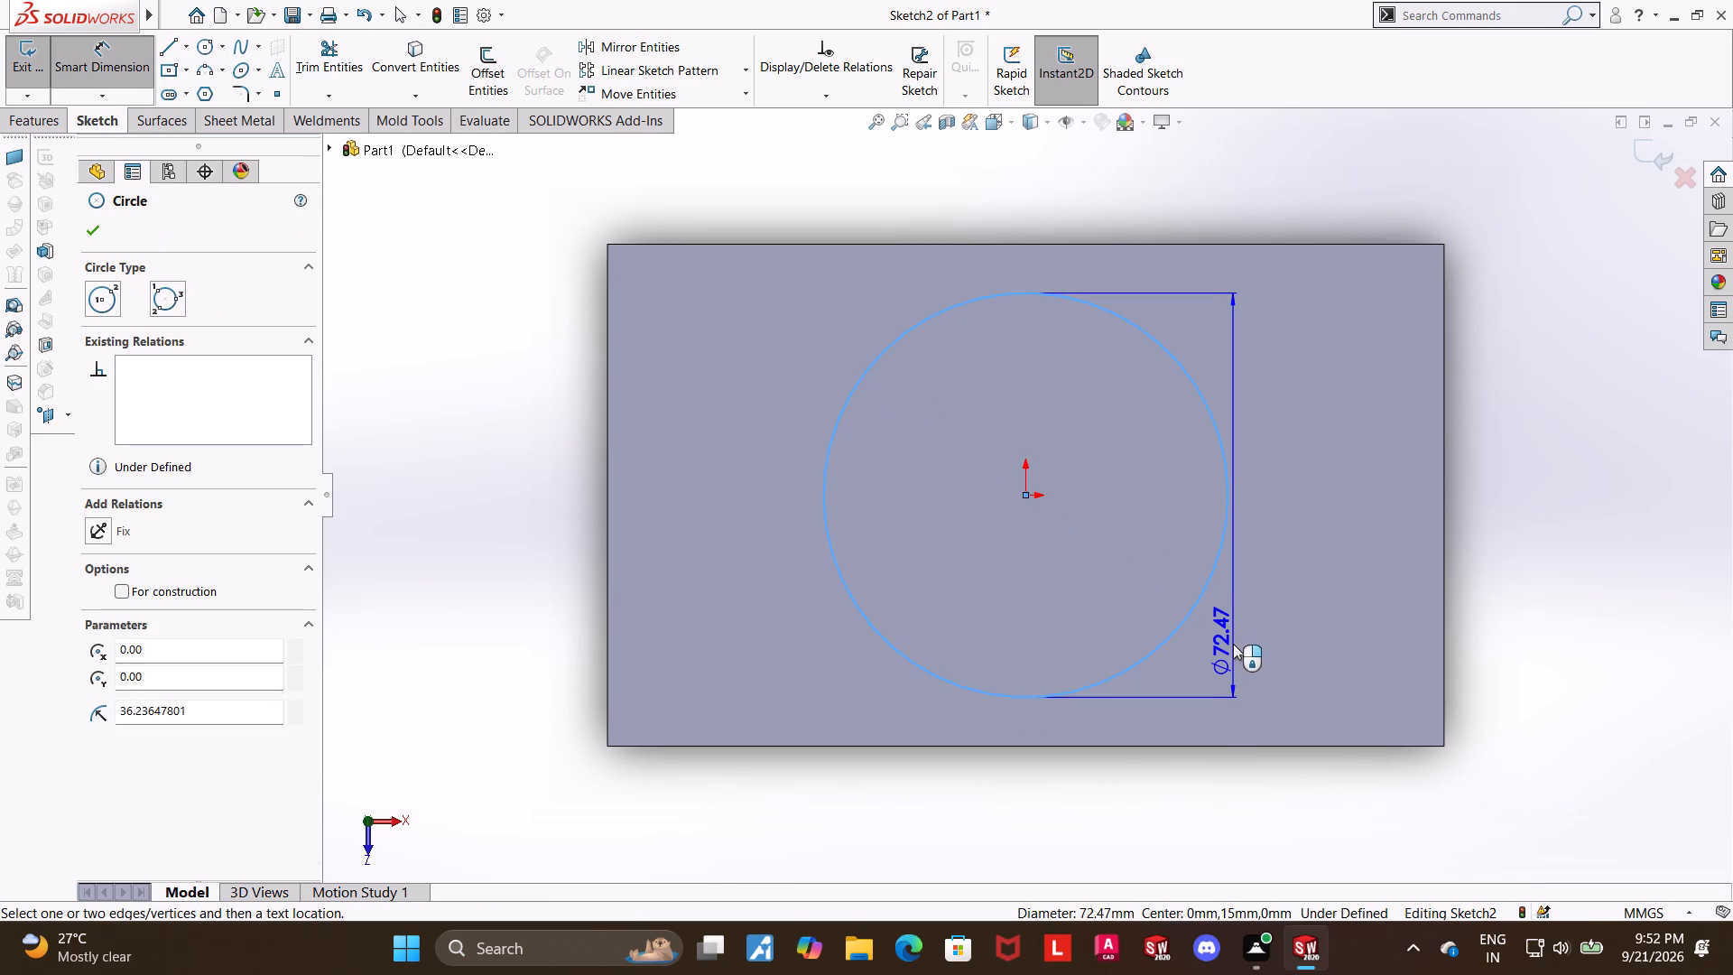
{"action": "left_click", "coordinate": [1250, 641]}
{"action": "type", "text": "66"}
{"action": "key", "text": "Return"}
{"action": "key", "text": "Escape"}
{"action": "key", "text": "Escape"}
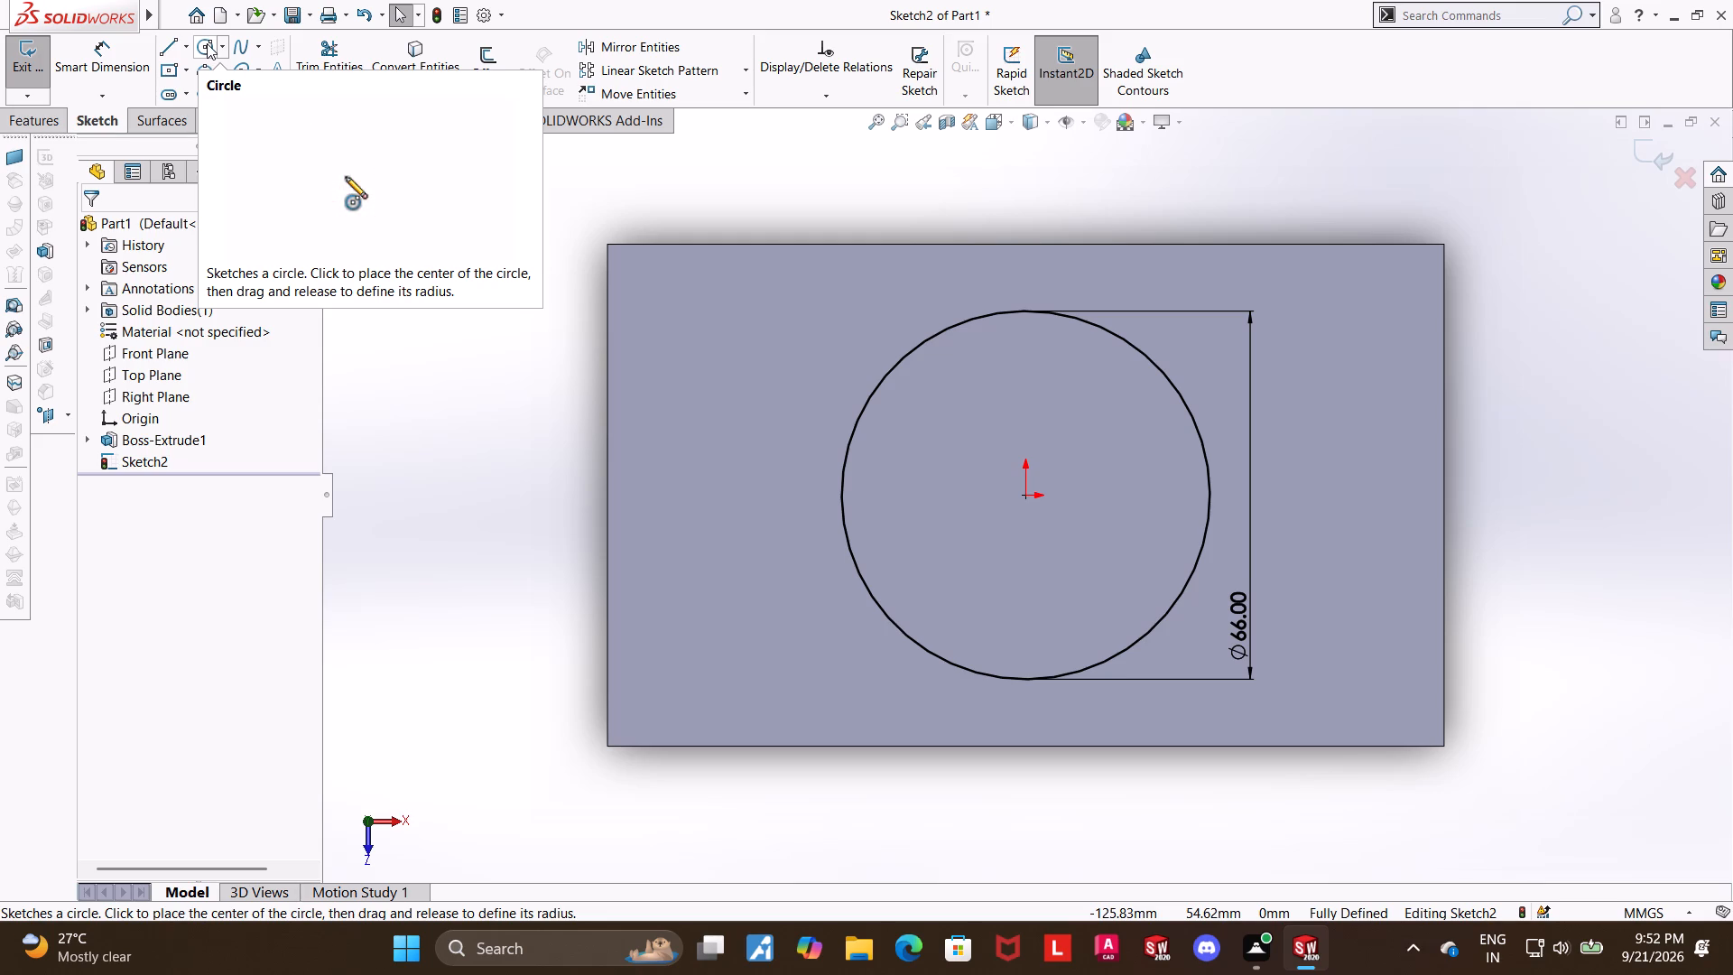
Sketch a smaller concentric circle about 31 mm in diameter, centered on the origin.
{"action": "left_click", "coordinate": [207, 43]}
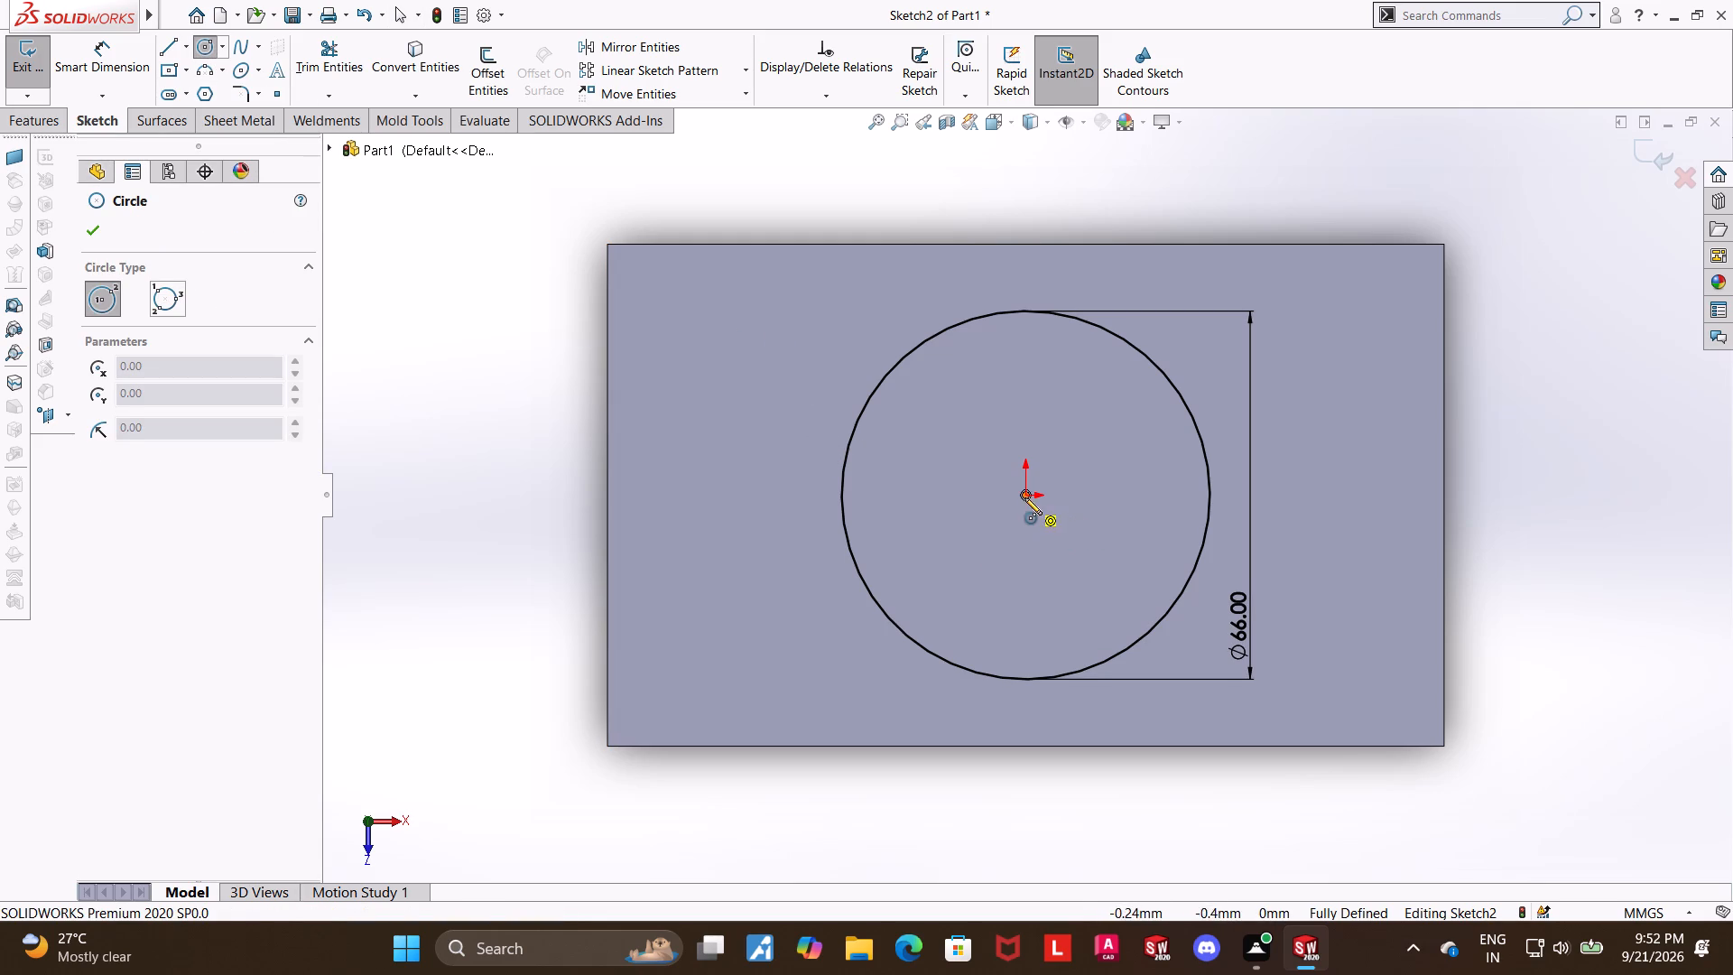
{"action": "left_click", "coordinate": [1024, 497]}
{"action": "left_click", "coordinate": [1087, 432]}
{"action": "key", "text": "Escape"}
{"action": "key", "text": "Escape"}
Dimension the inner circle and set its diameter to 42 mm.
{"action": "left_click", "coordinate": [118, 55]}
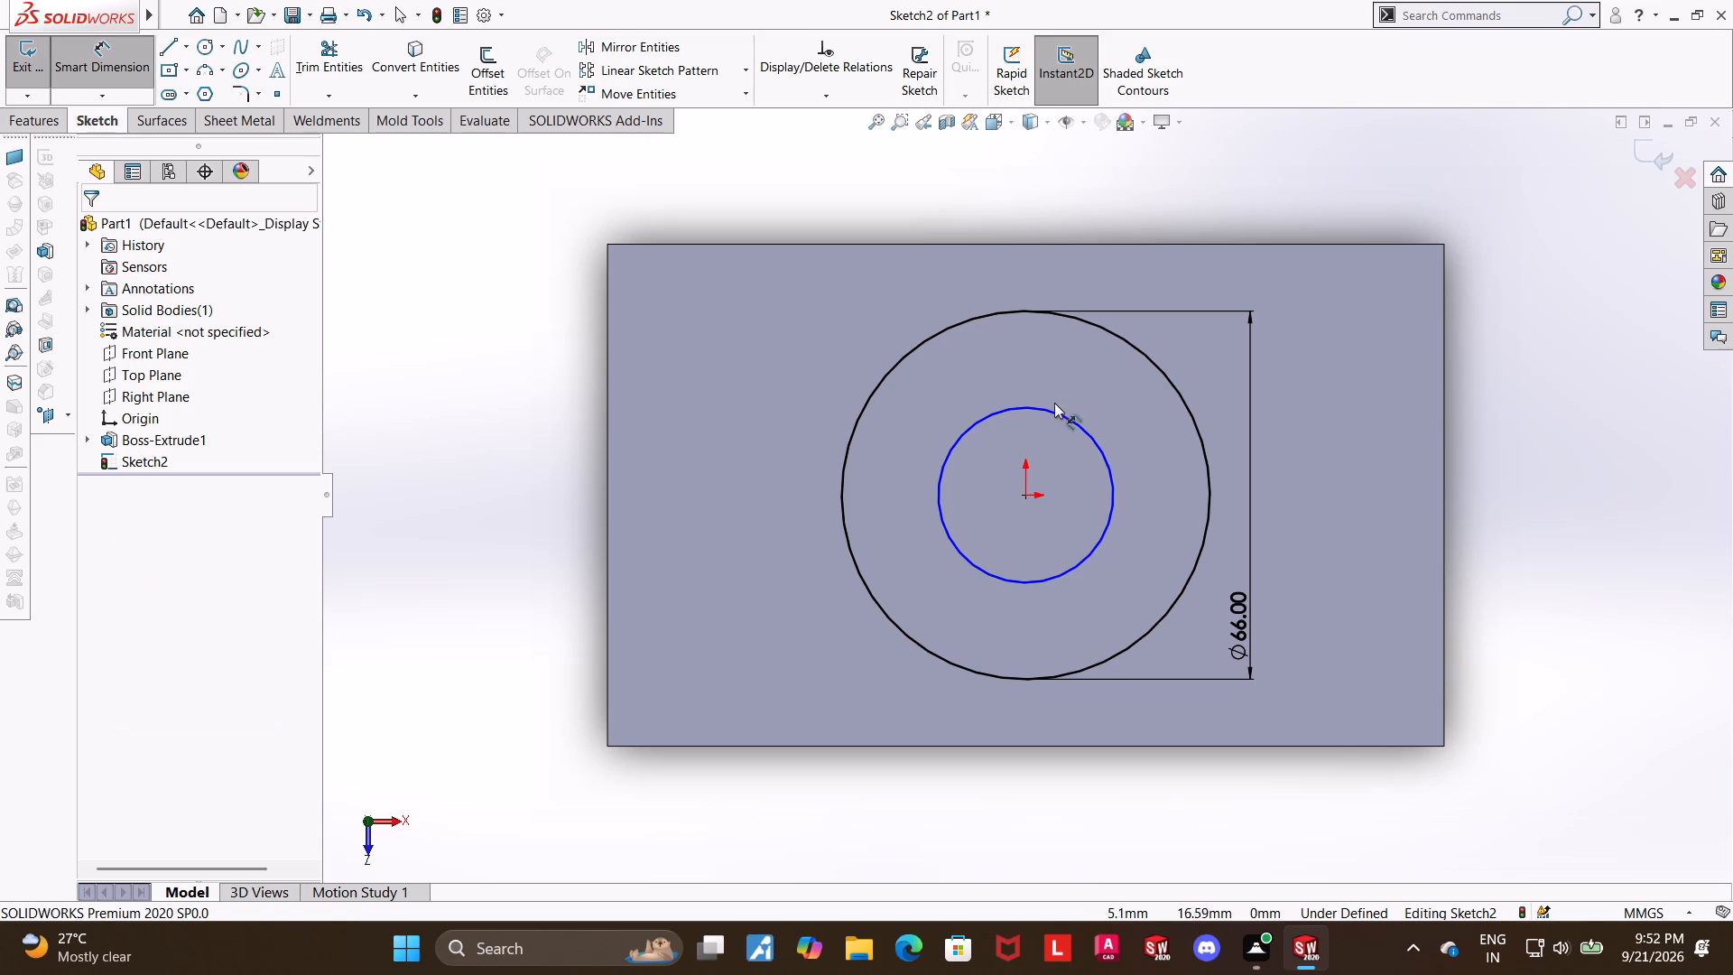
{"action": "left_click", "coordinate": [1050, 410]}
{"action": "left_click", "coordinate": [1026, 293]}
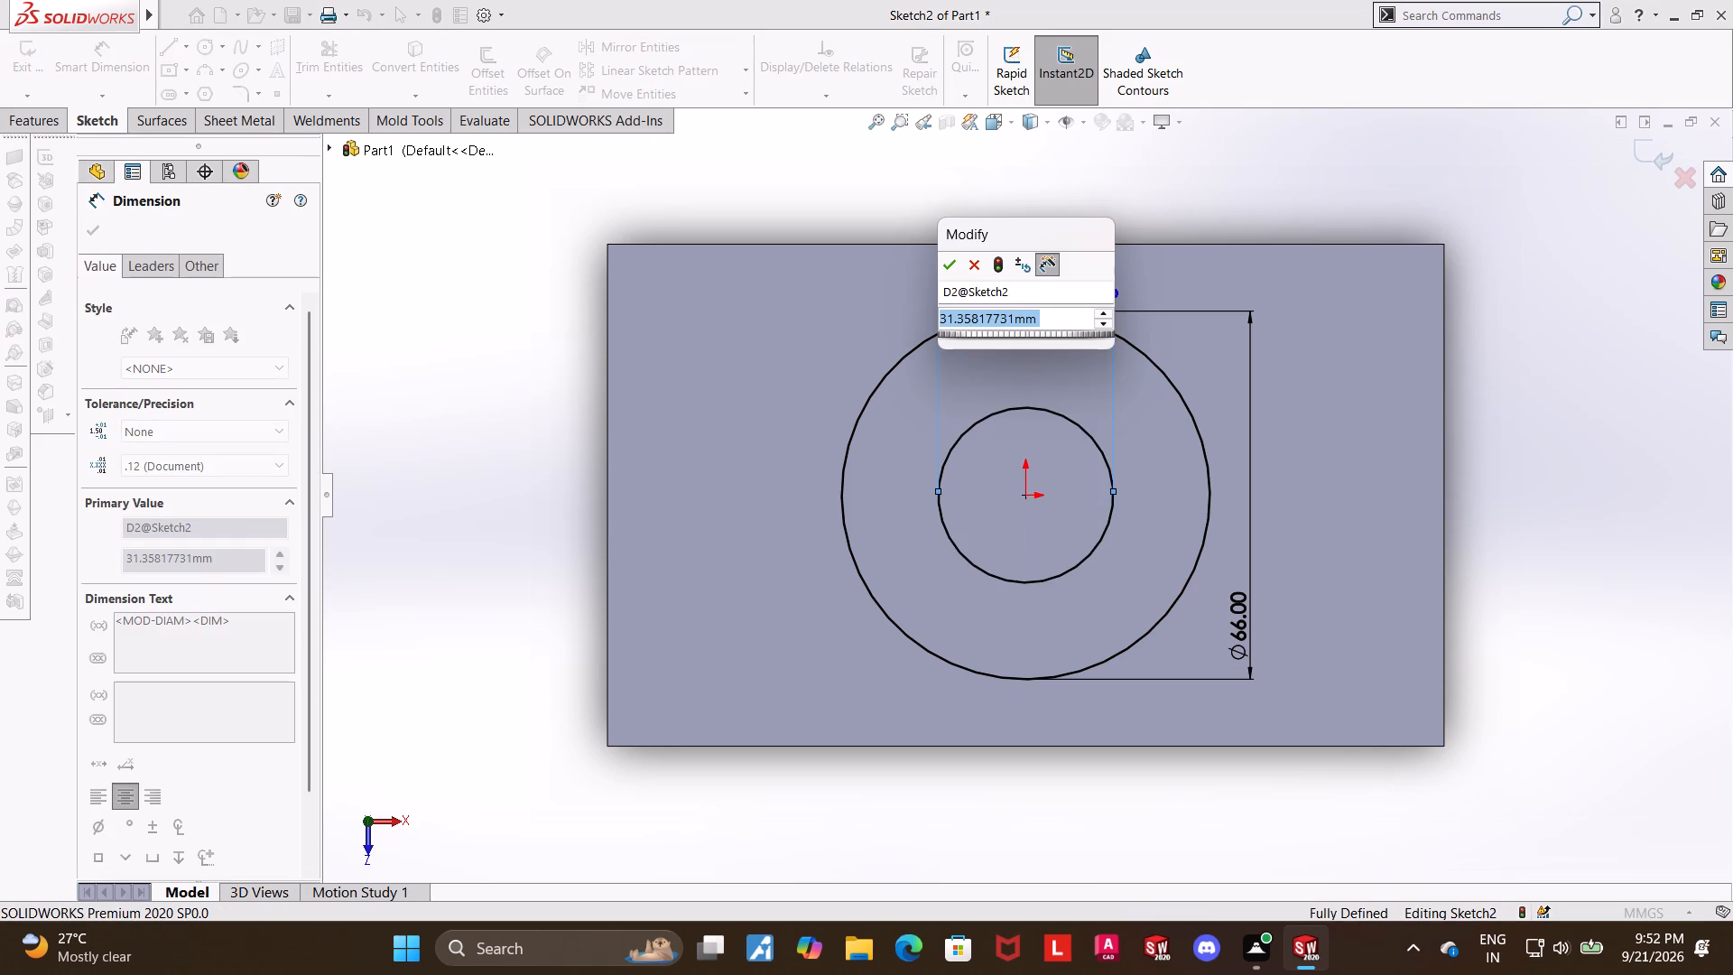
{"action": "type", "text": "42"}
{"action": "key", "text": "Return"}
{"action": "key", "text": "Escape"}
{"action": "key", "text": "Escape"}
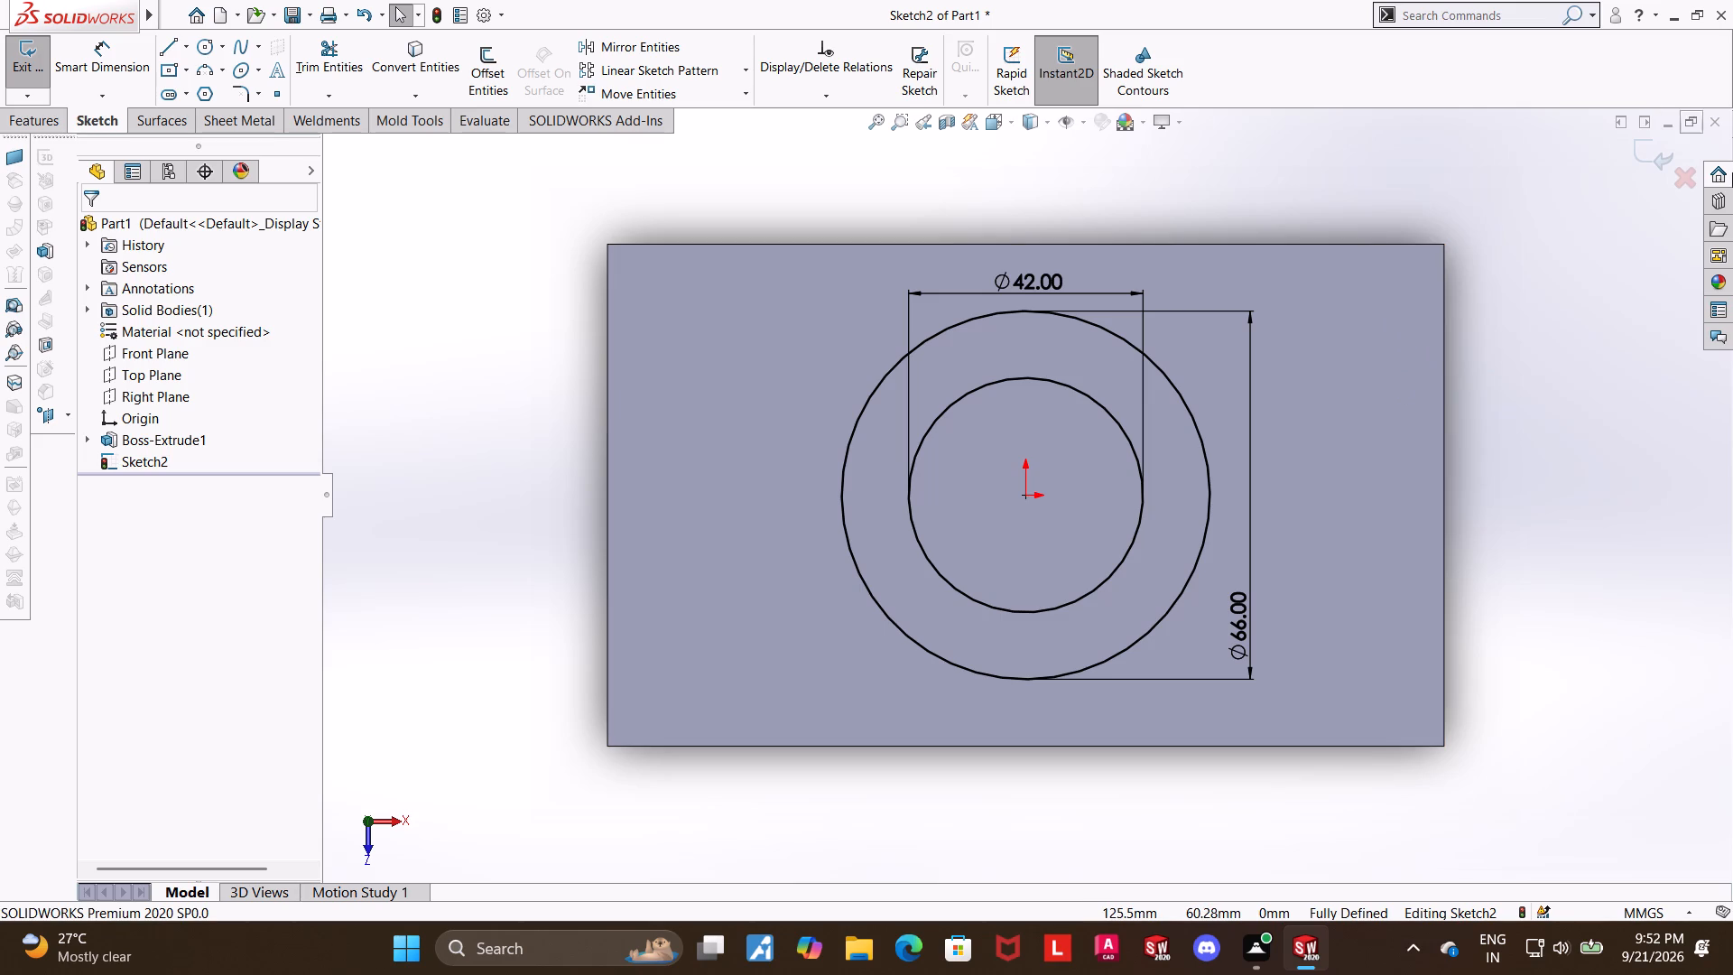
Exit the sketch and extrude the ring between the two circles 50 mm upward from the plate, merged with it.
{"action": "middle_click_drag", "start_coordinate": [1469, 365], "coordinate": [1467, 212]}
{"action": "scroll", "coordinate": [1524, 203], "scroll_direction": "up", "scroll_amount": 1}
{"action": "scroll", "coordinate": [1309, 267], "scroll_direction": "down", "scroll_amount": 1}
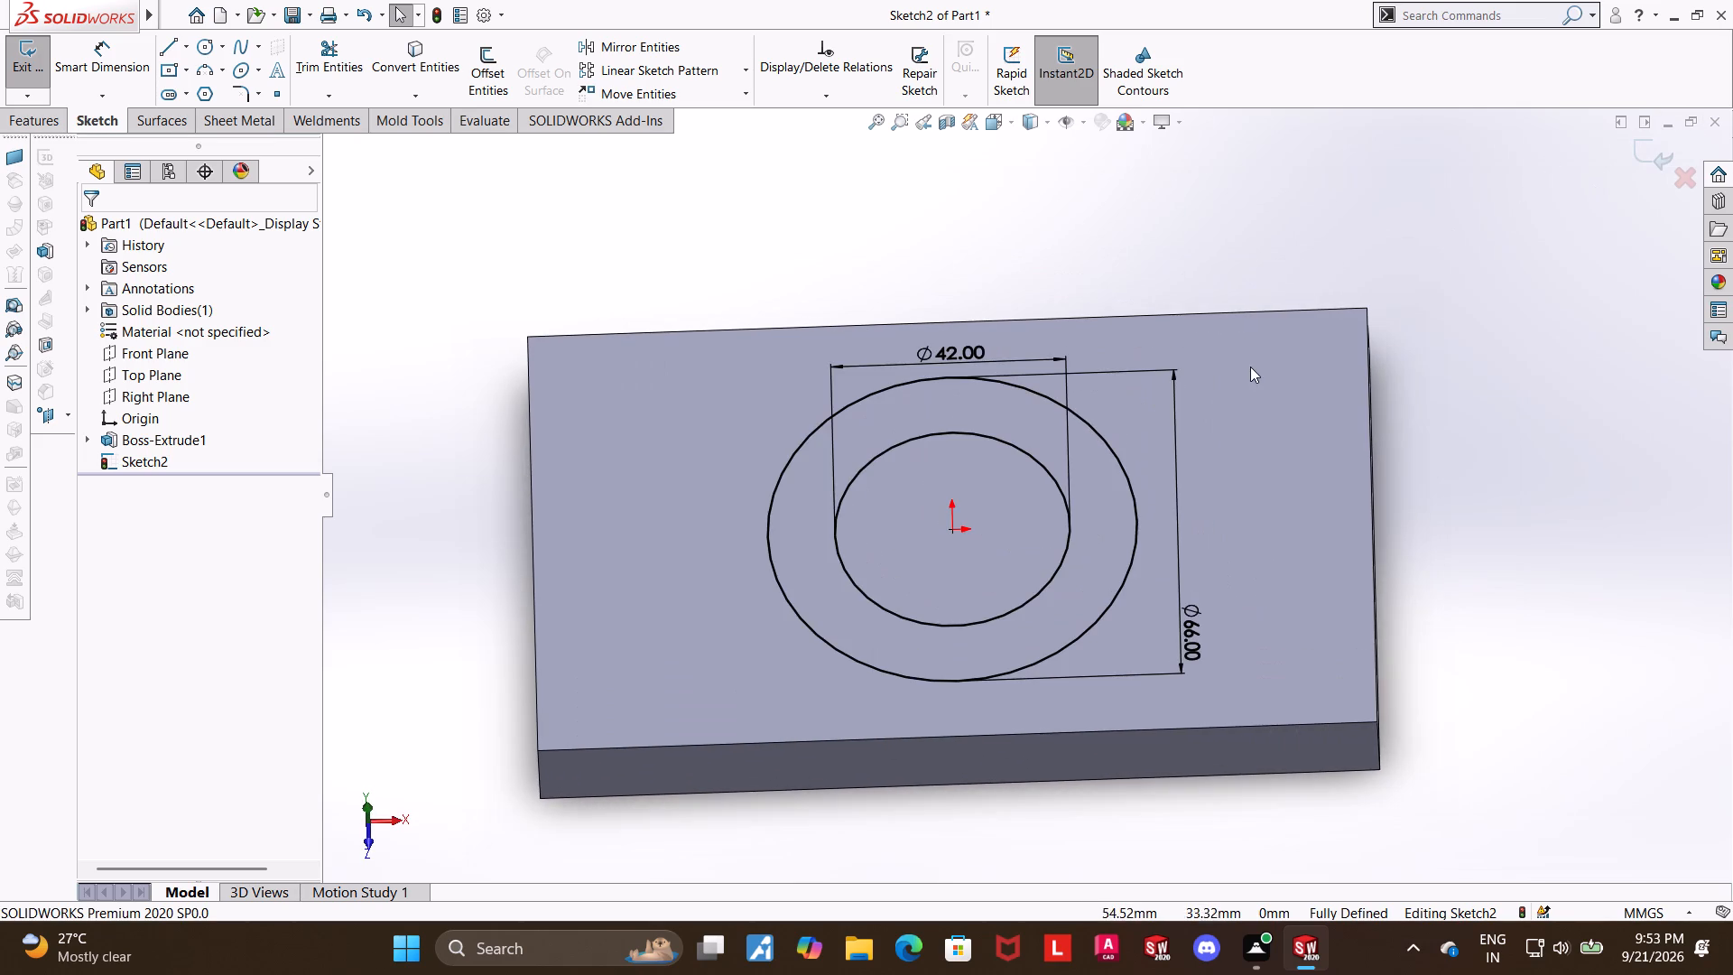
{"action": "scroll", "coordinate": [1065, 535], "scroll_direction": "up", "scroll_amount": 1}
{"action": "scroll", "coordinate": [844, 671], "scroll_direction": "down", "scroll_amount": 1}
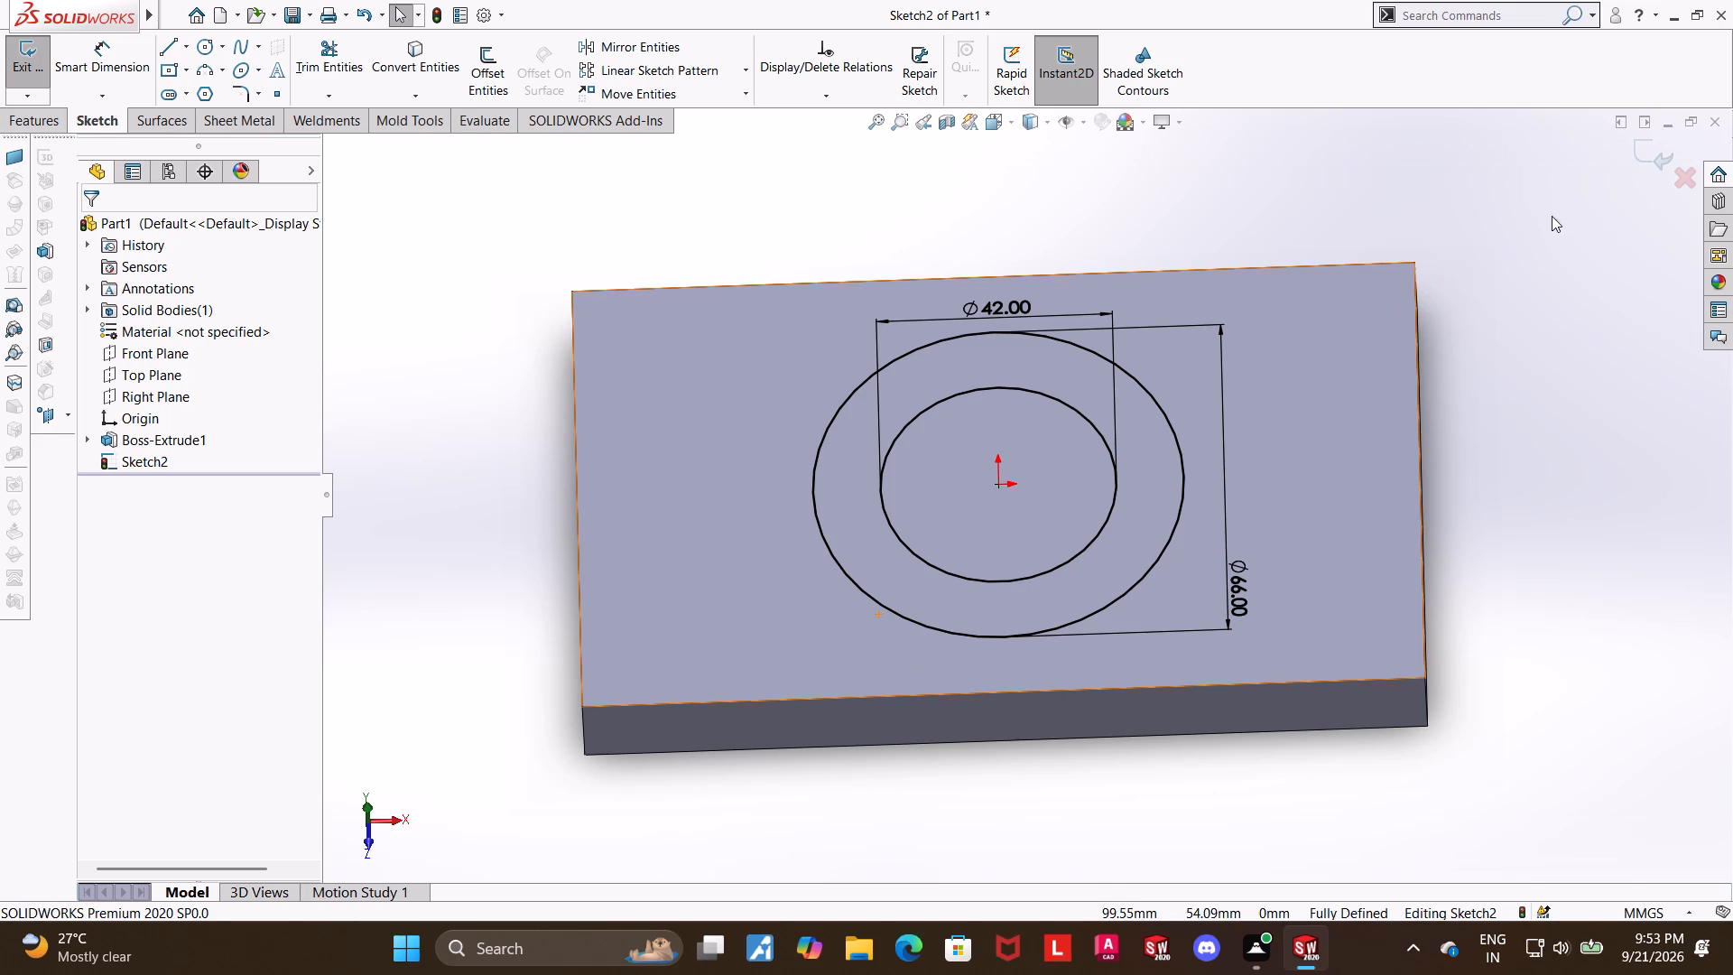
{"action": "left_click", "coordinate": [1654, 152]}
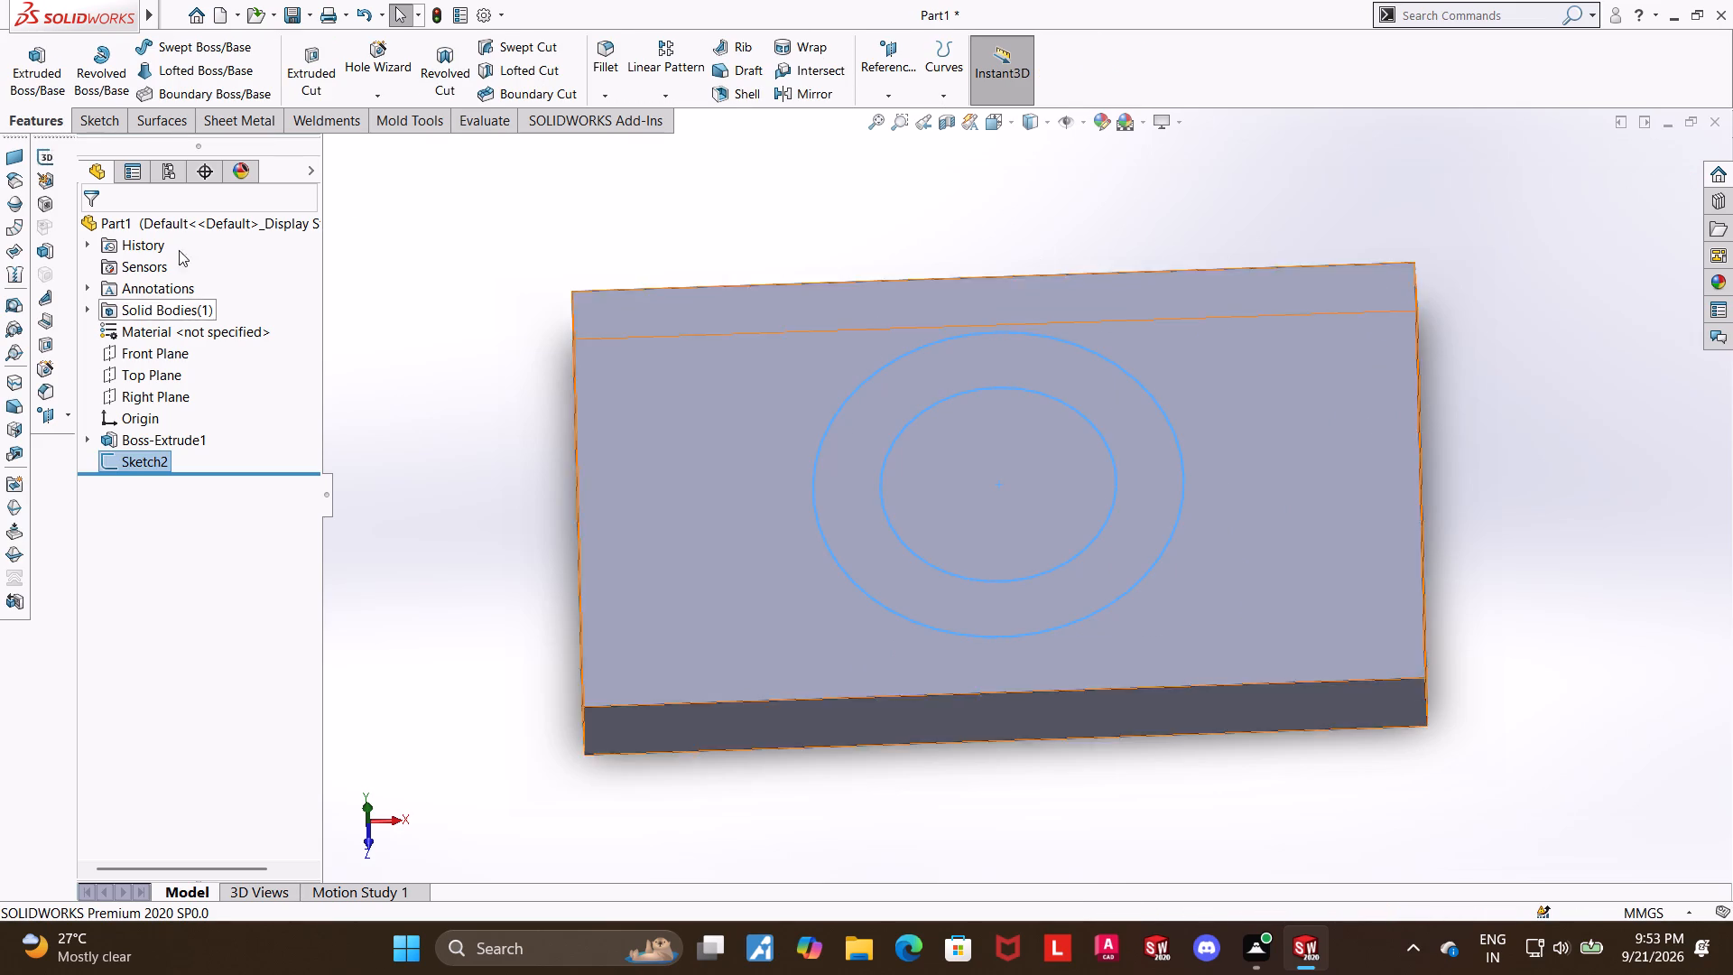
{"action": "left_click", "coordinate": [18, 59]}
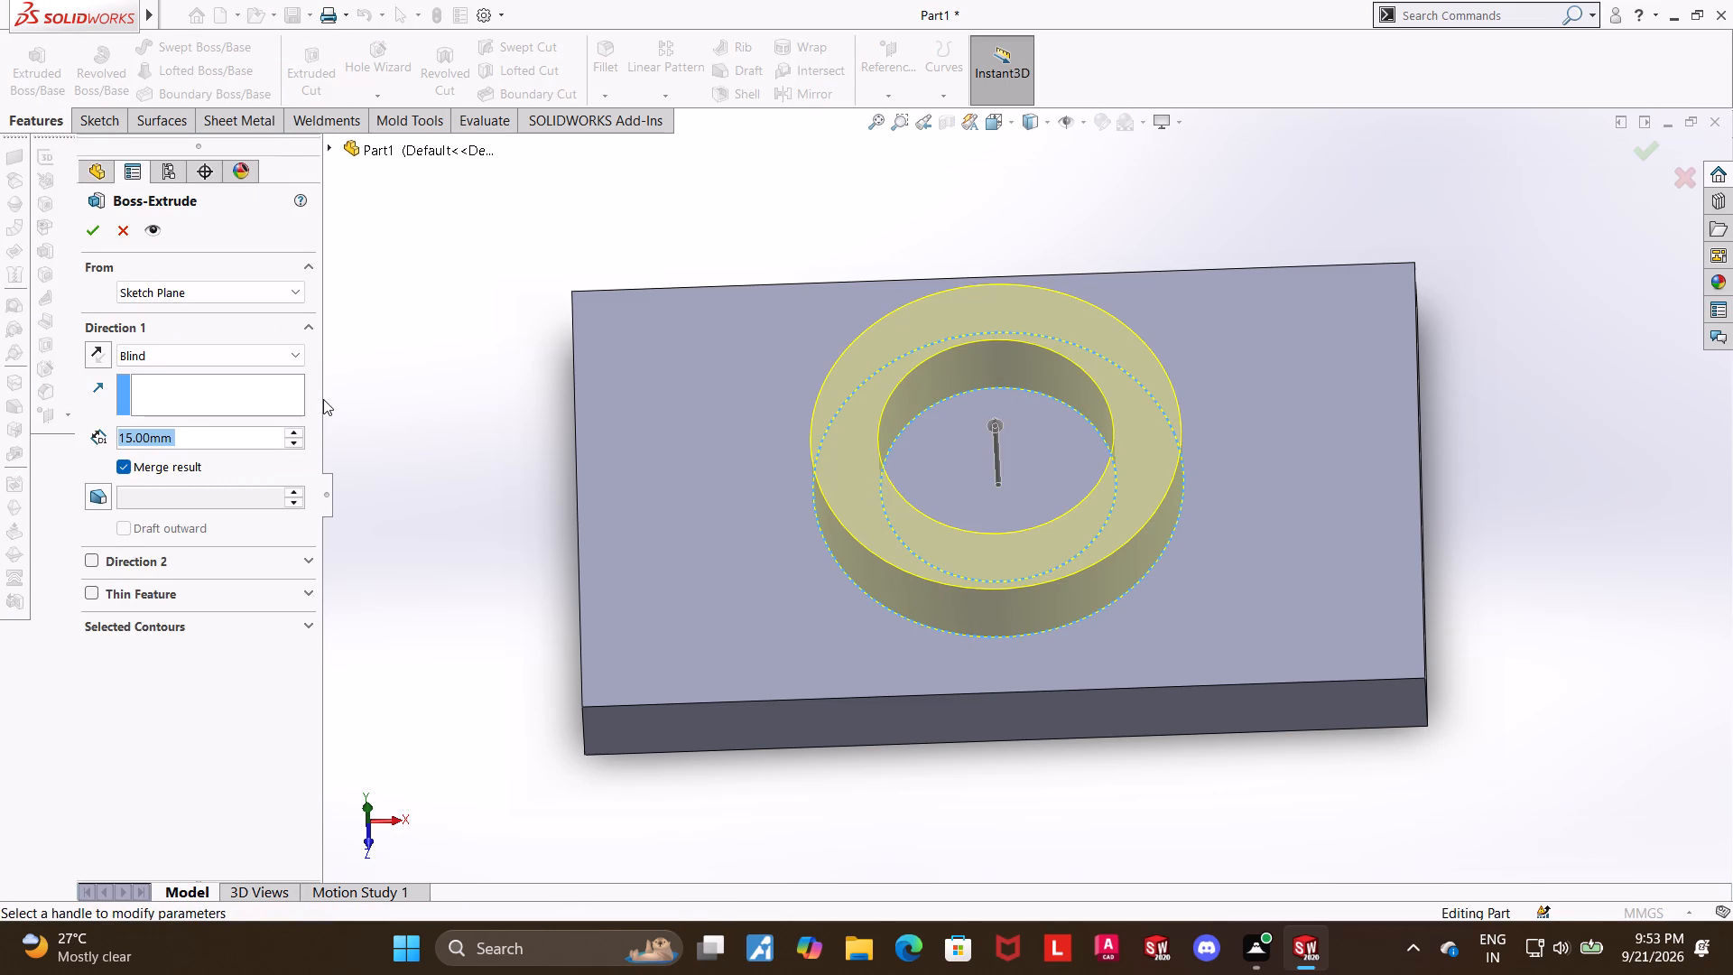
{"action": "type", "text": "50"}
{"action": "key", "text": "Return"}
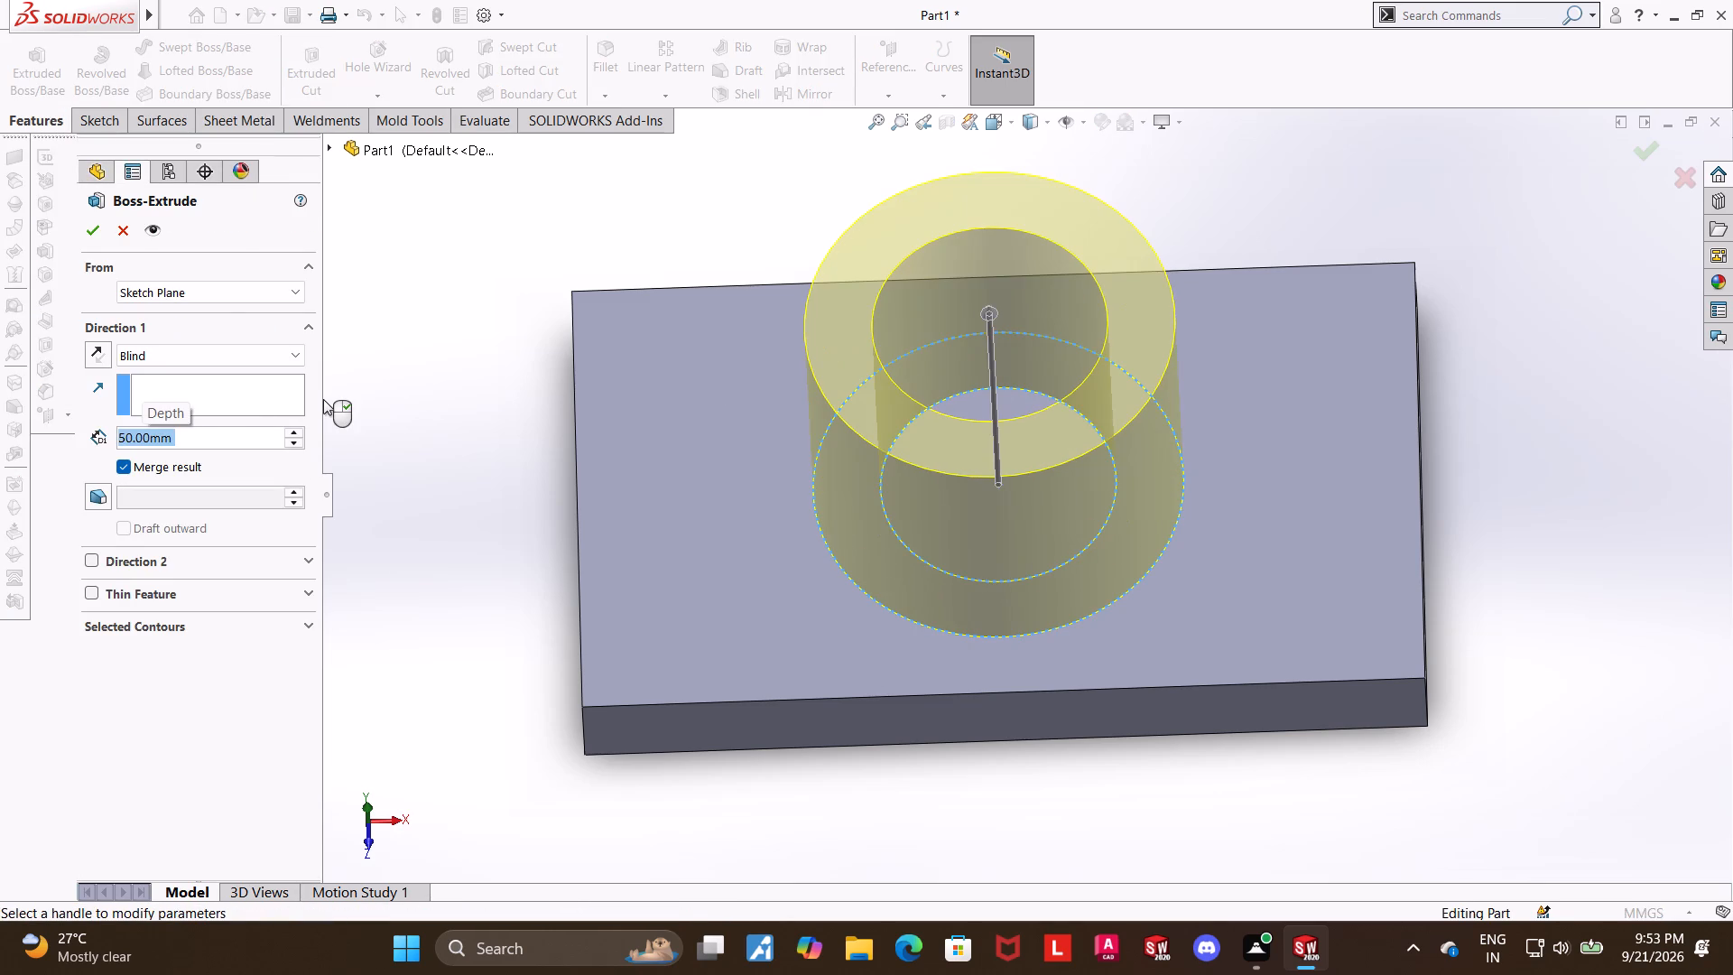
{"action": "left_click", "coordinate": [98, 228]}
{"action": "left_click", "coordinate": [345, 282]}
Confirm the extrusion of the ring.
{"action": "left_click", "coordinate": [838, 288]}
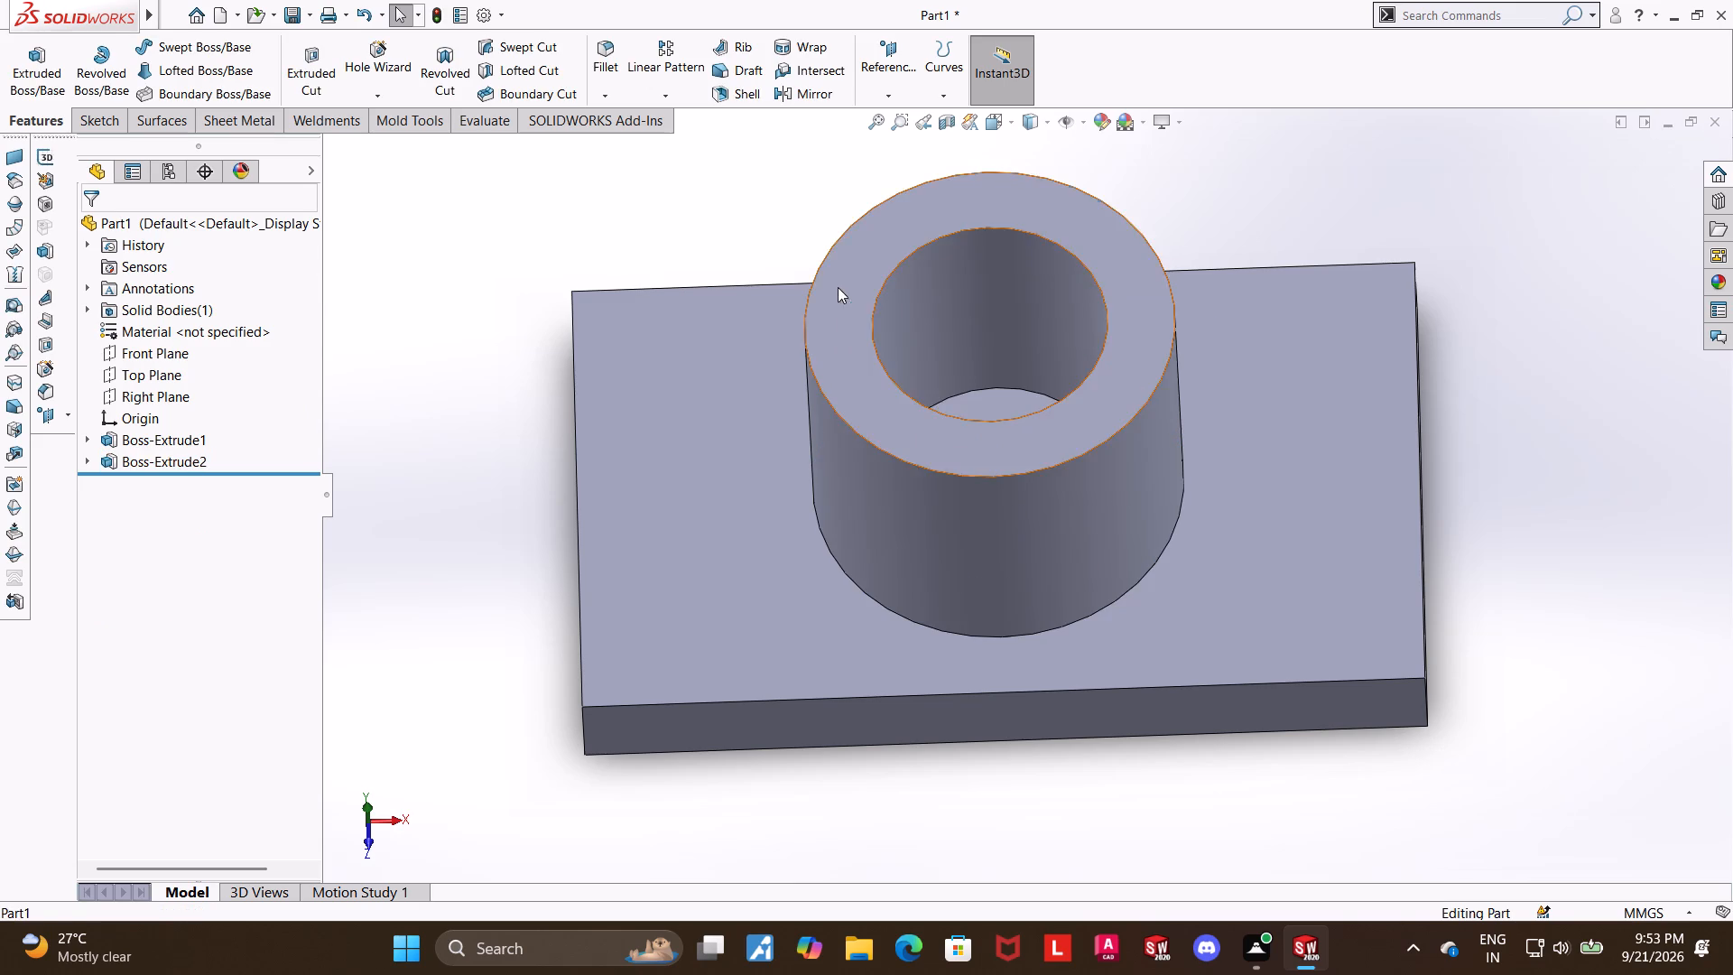
Open a sketch on the boss's top face and draw a horizontal construction line about 127 mm long through the origin.
{"action": "left_click", "coordinate": [922, 242]}
{"action": "left_click", "coordinate": [164, 482]}
{"action": "left_click", "coordinate": [207, 462]}
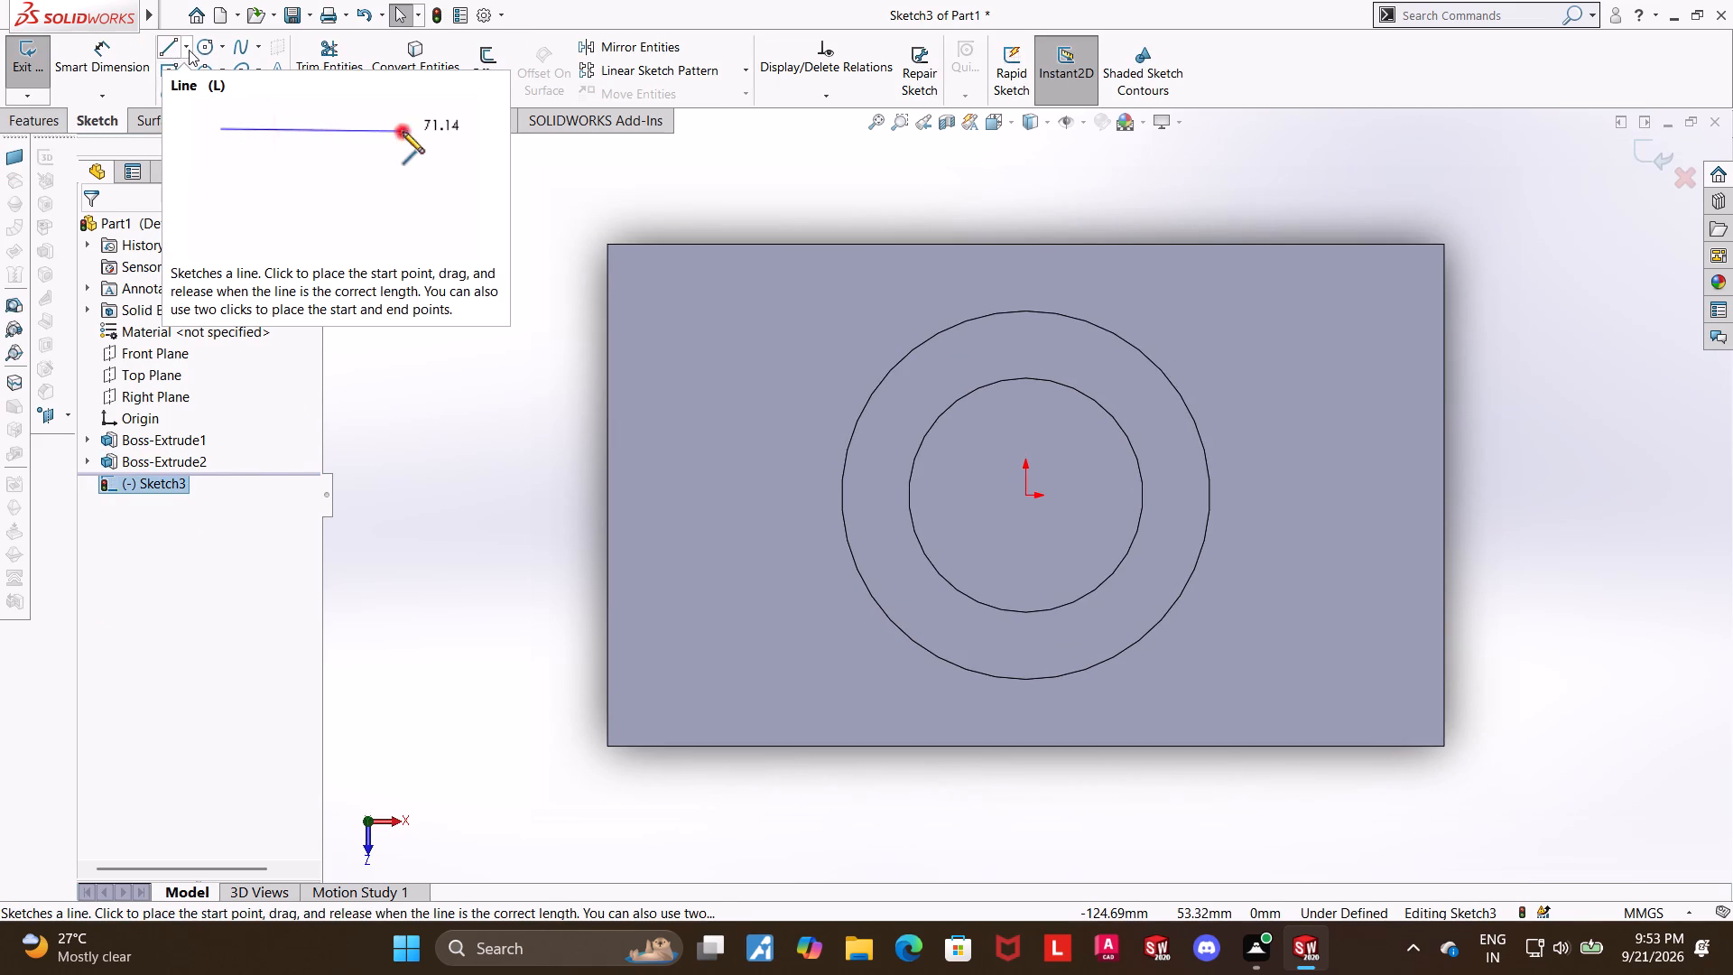
{"action": "left_click", "coordinate": [189, 50]}
{"action": "left_click", "coordinate": [195, 88]}
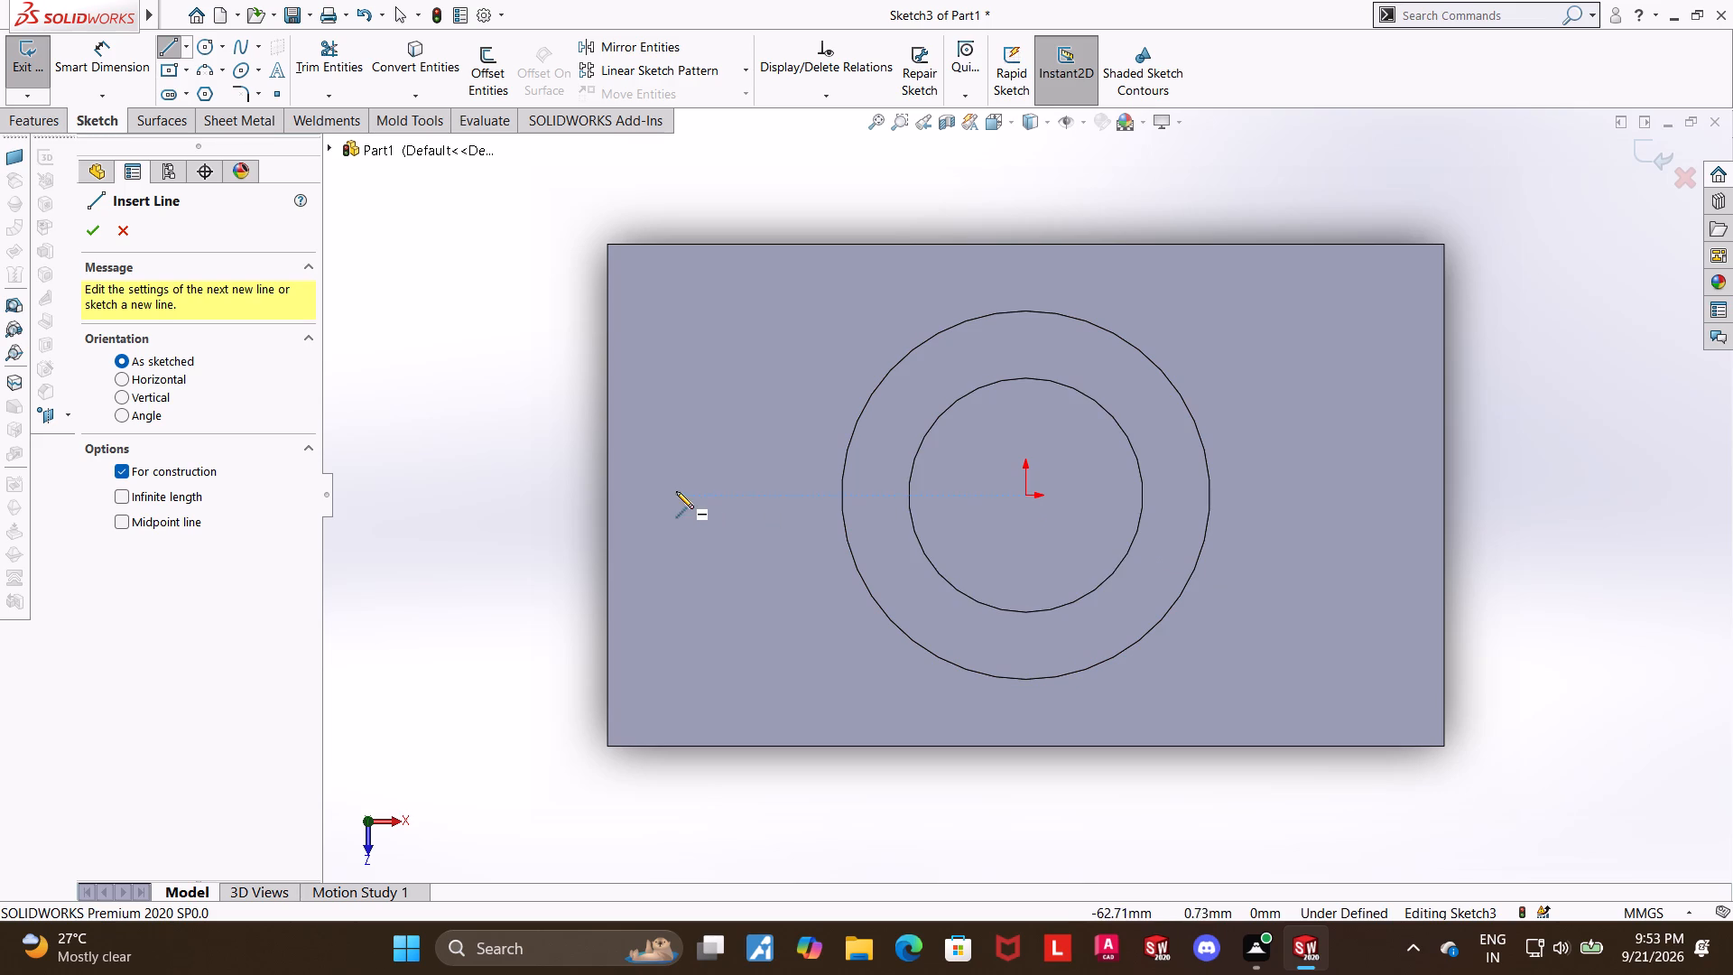
{"action": "left_click", "coordinate": [675, 490]}
{"action": "left_click", "coordinate": [1383, 497]}
{"action": "key", "text": "Escape"}
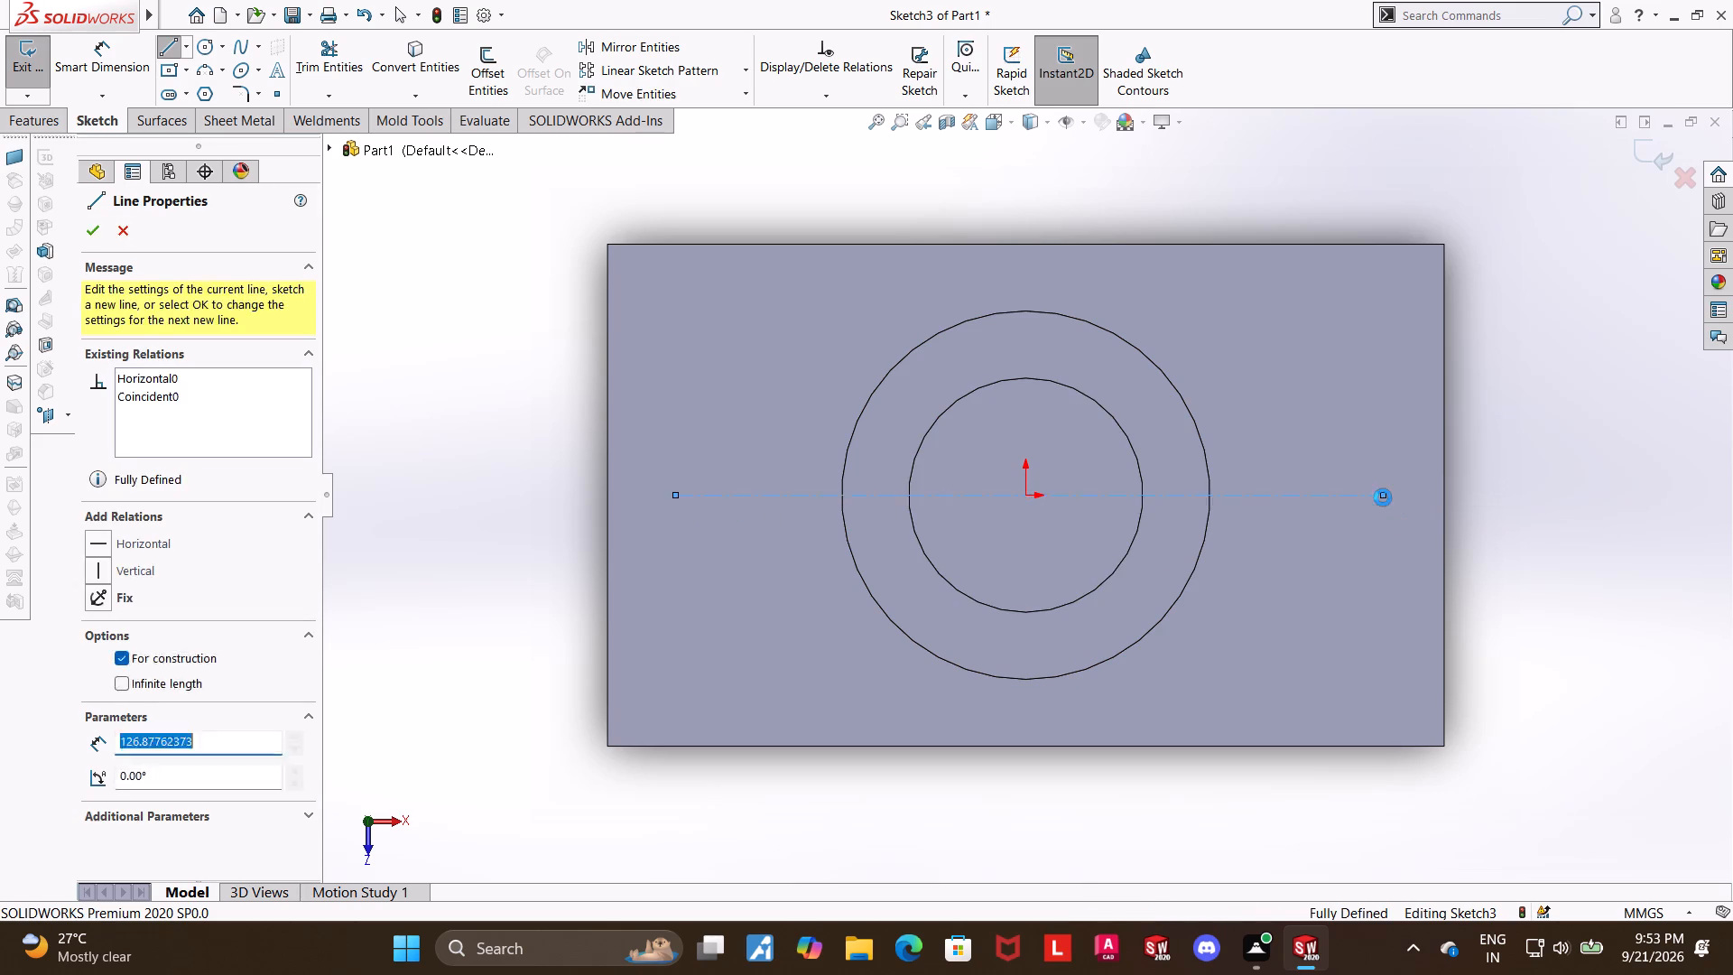
{"action": "key", "text": "Escape"}
{"action": "key", "text": "Escape"}
{"action": "key", "text": "Escape"}
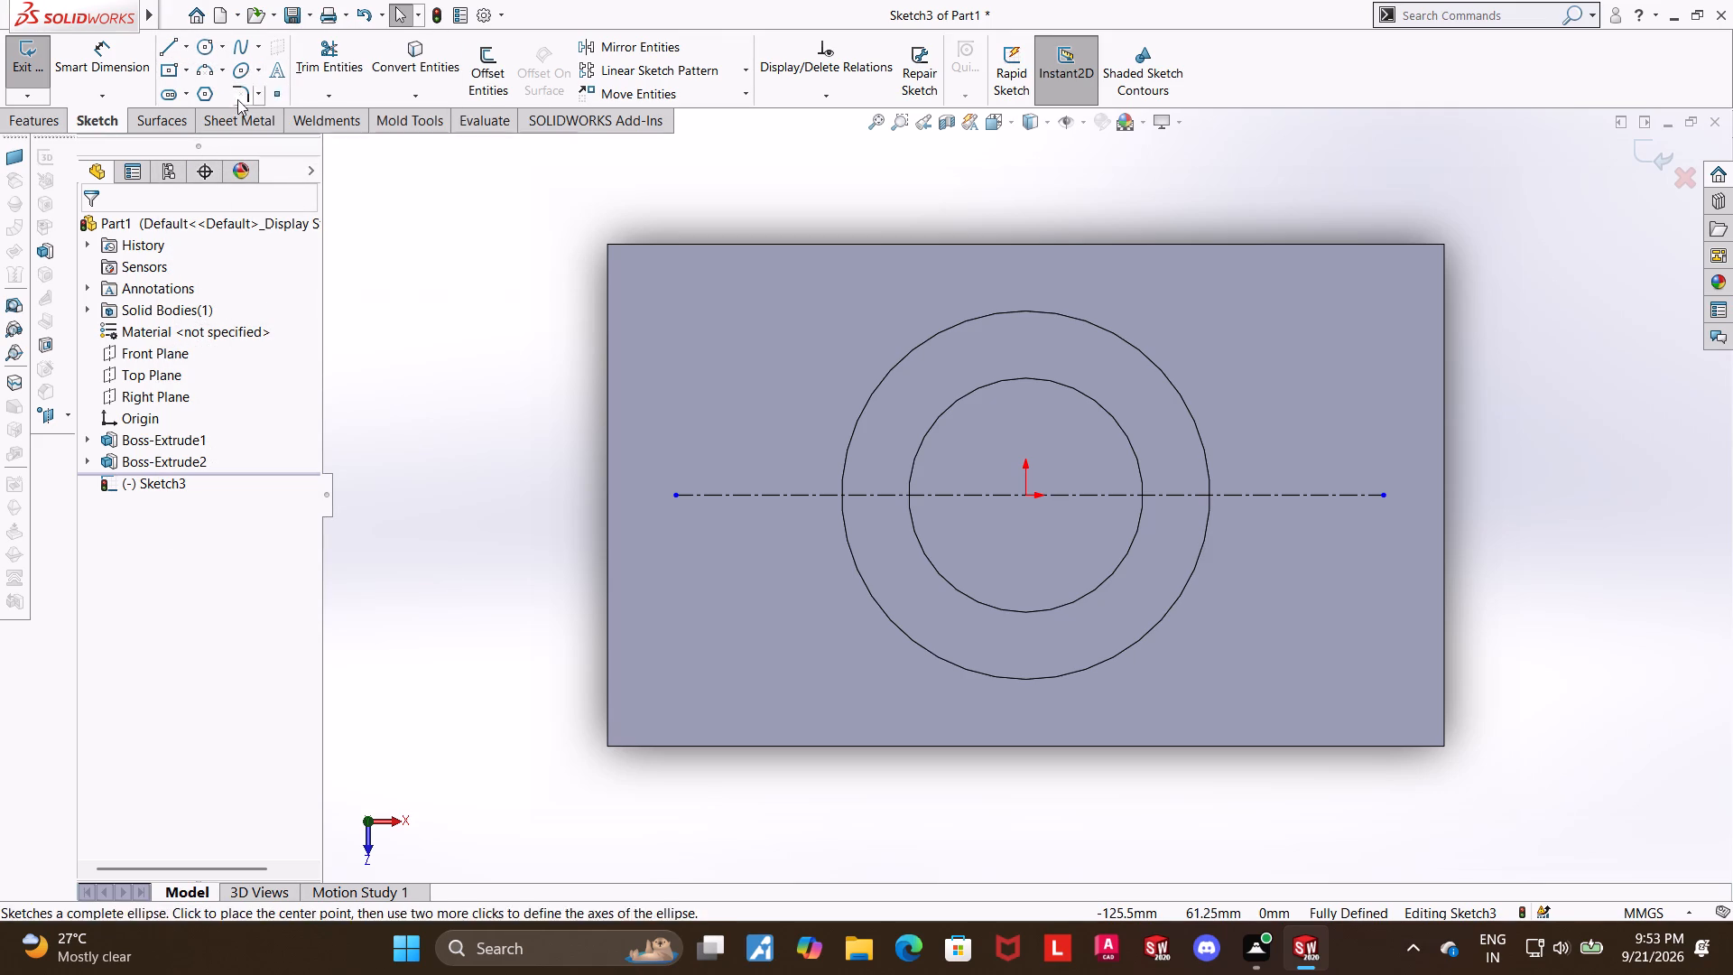
Sketch a circle about 10 mm in diameter on the construction line, about 51 mm left of the origin.
{"action": "left_click", "coordinate": [201, 45]}
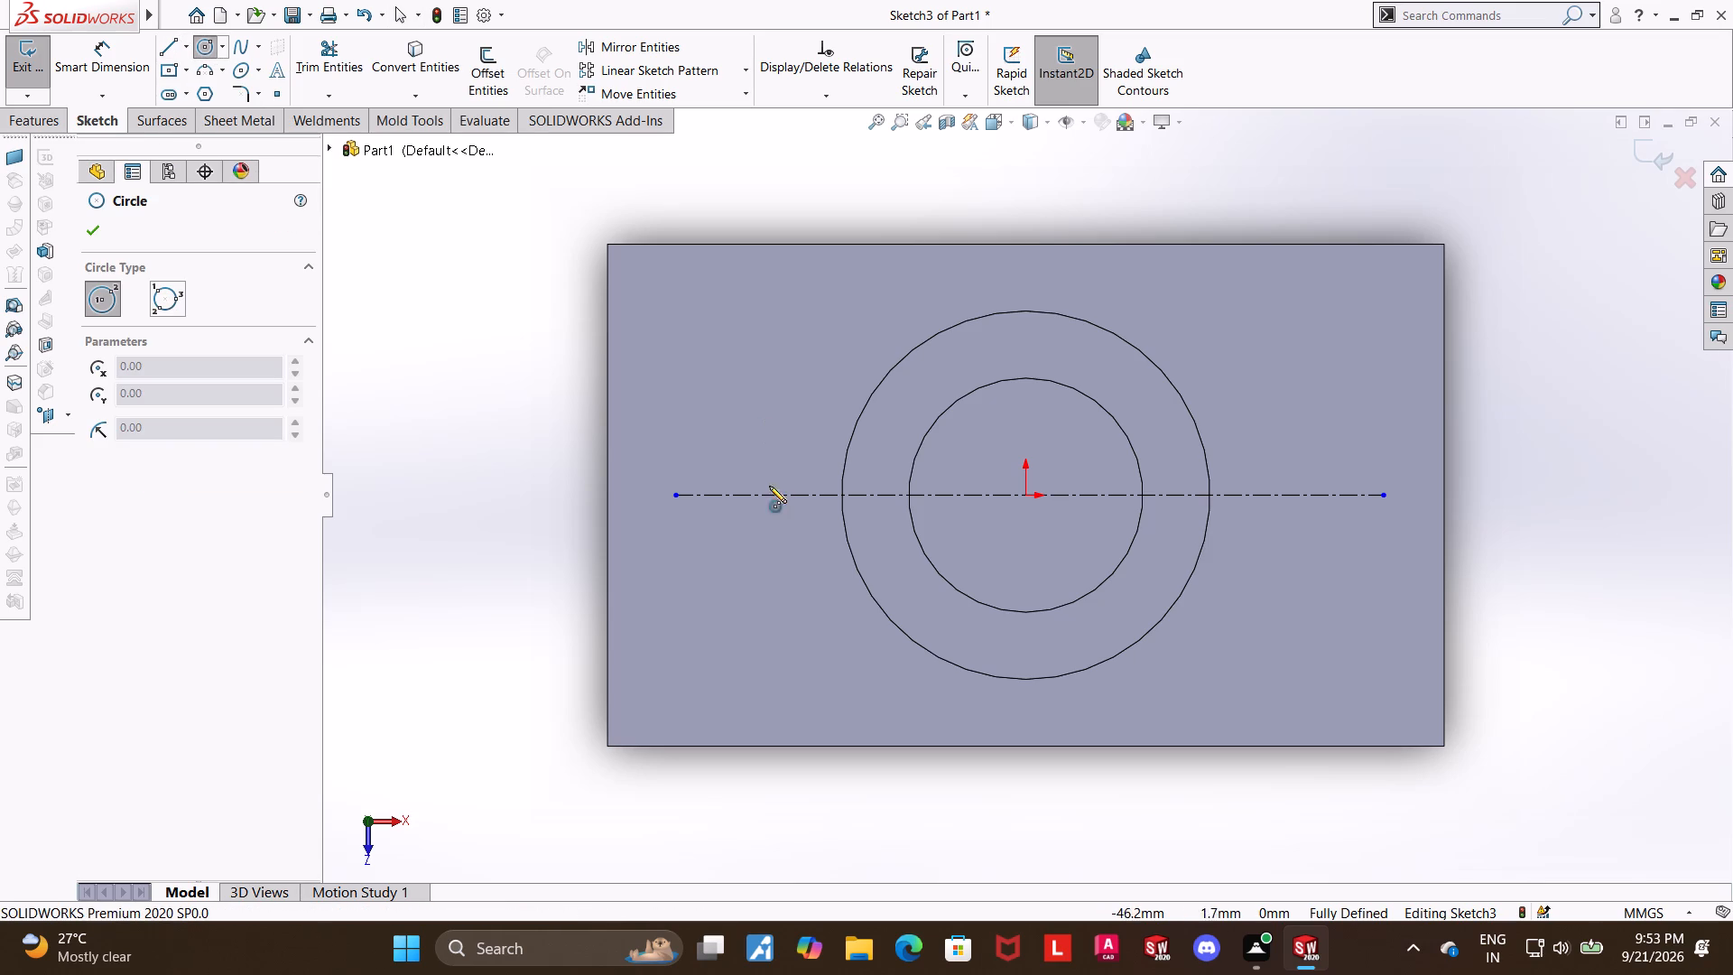
{"action": "left_click", "coordinate": [743, 495]}
{"action": "left_click", "coordinate": [763, 475]}
{"action": "key", "text": "Escape"}
Dimension the small circle and set its diameter to 12 mm.
{"action": "left_click", "coordinate": [89, 61]}
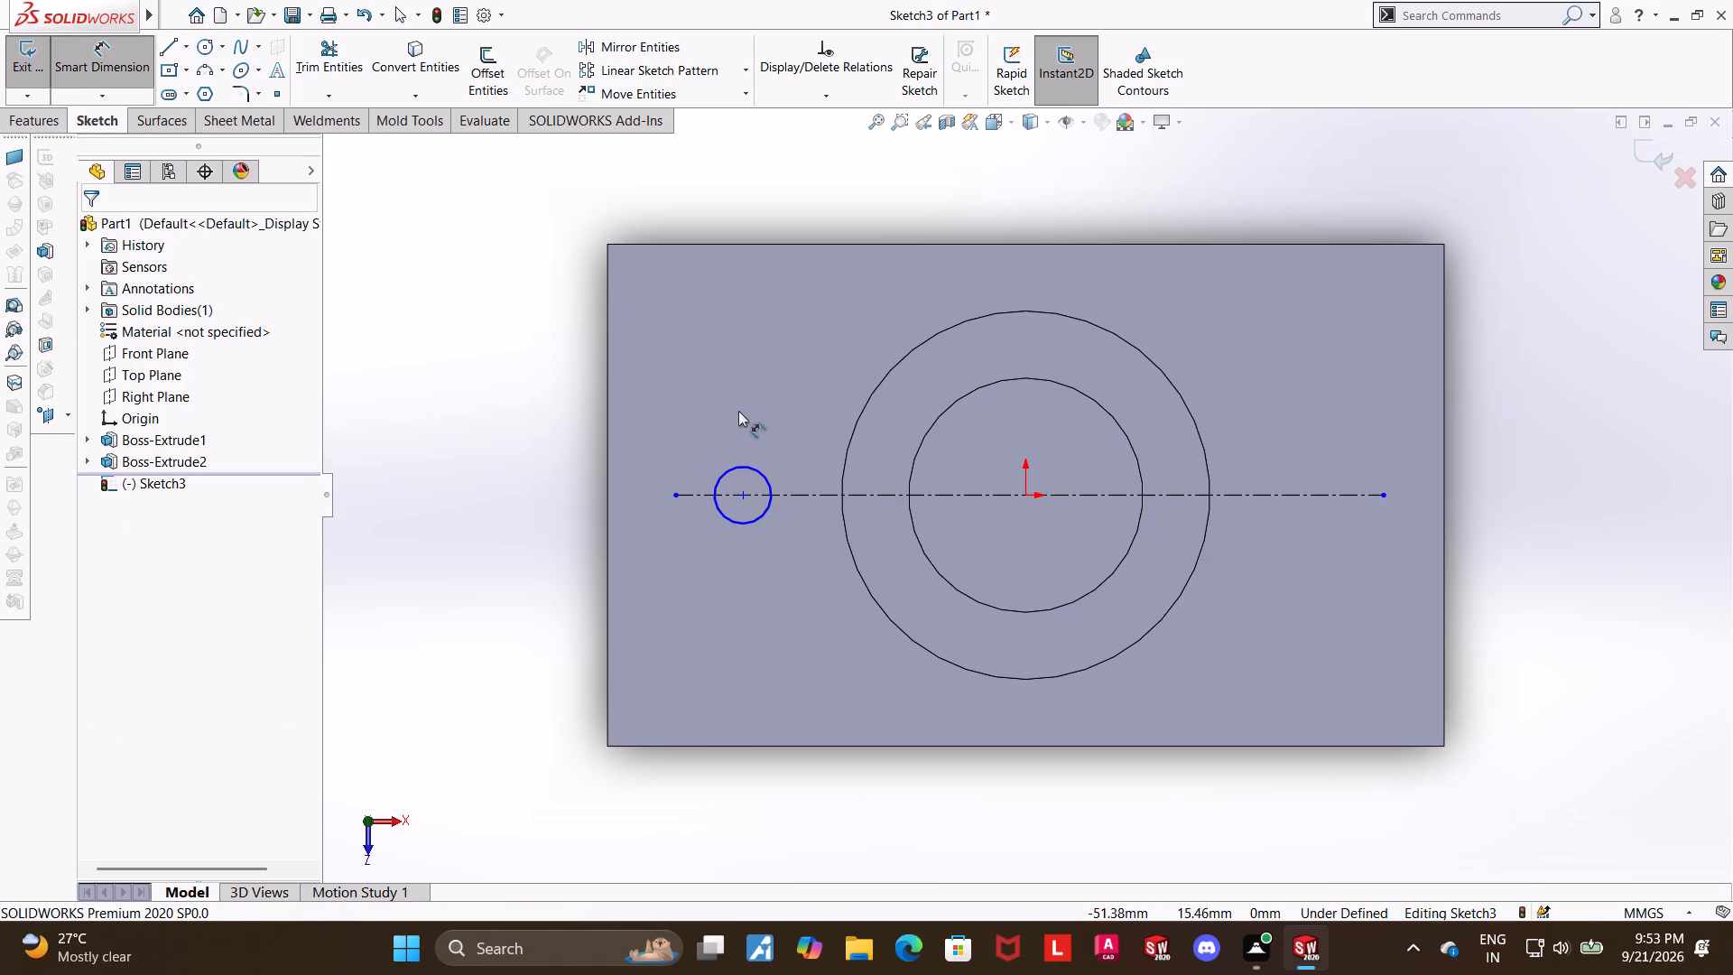
{"action": "left_click", "coordinate": [732, 468]}
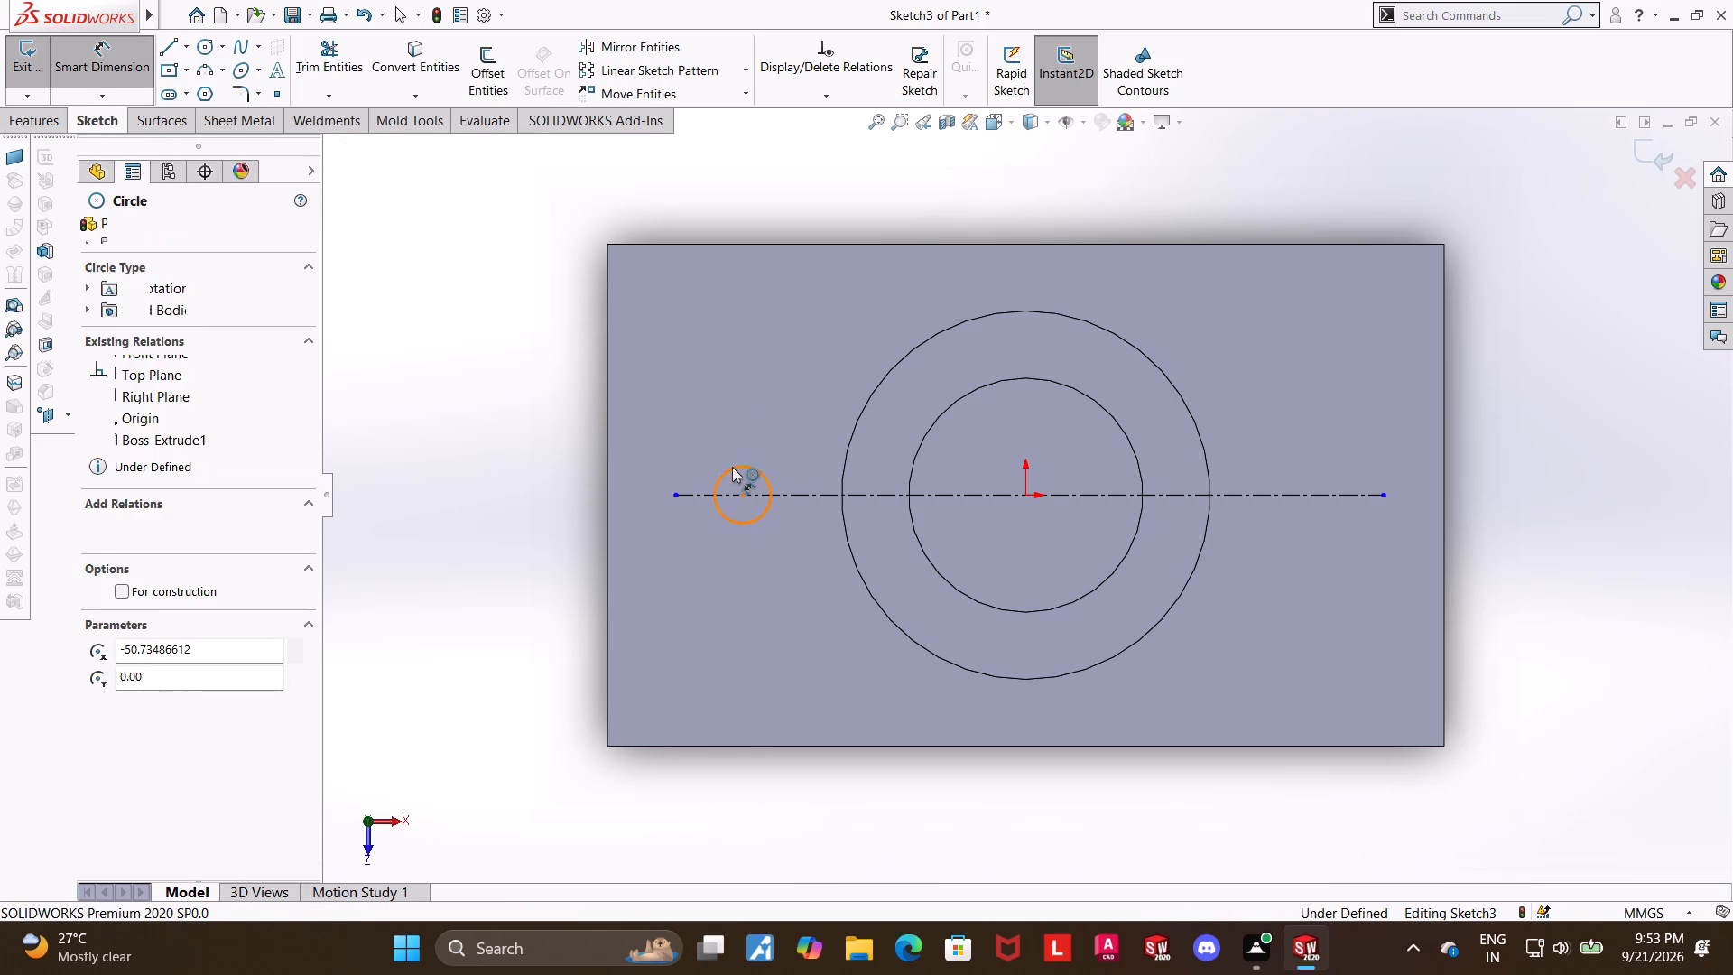
{"action": "left_click", "coordinate": [736, 441]}
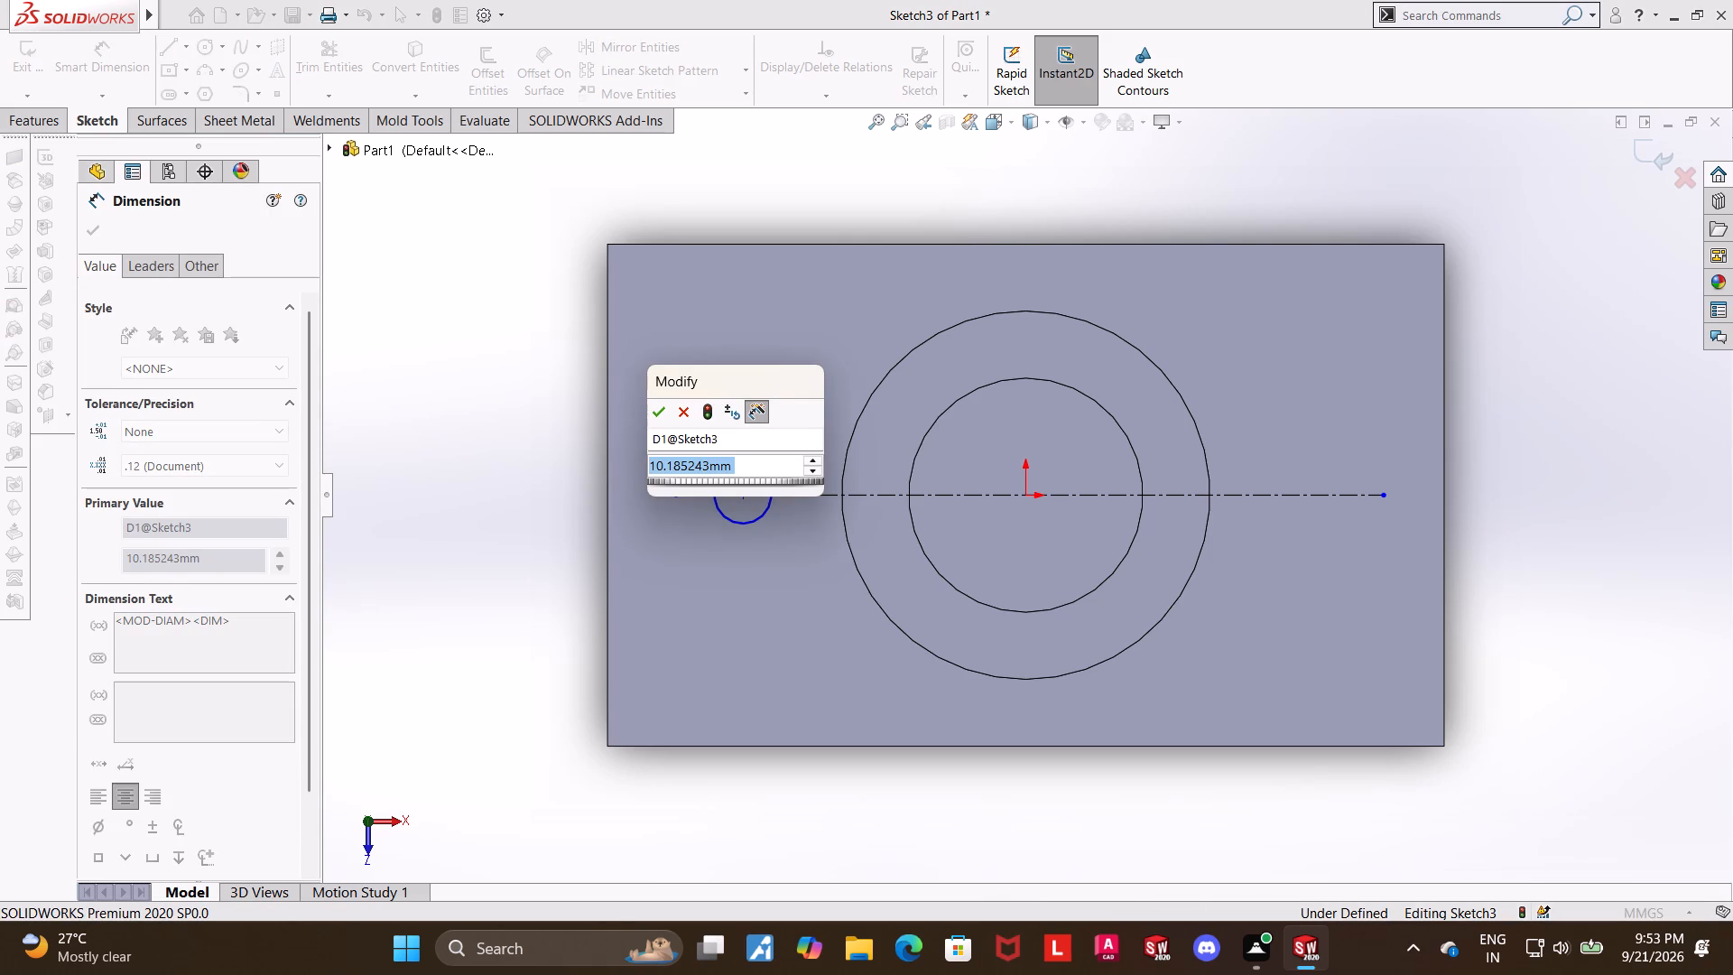
{"action": "type", "text": "12"}
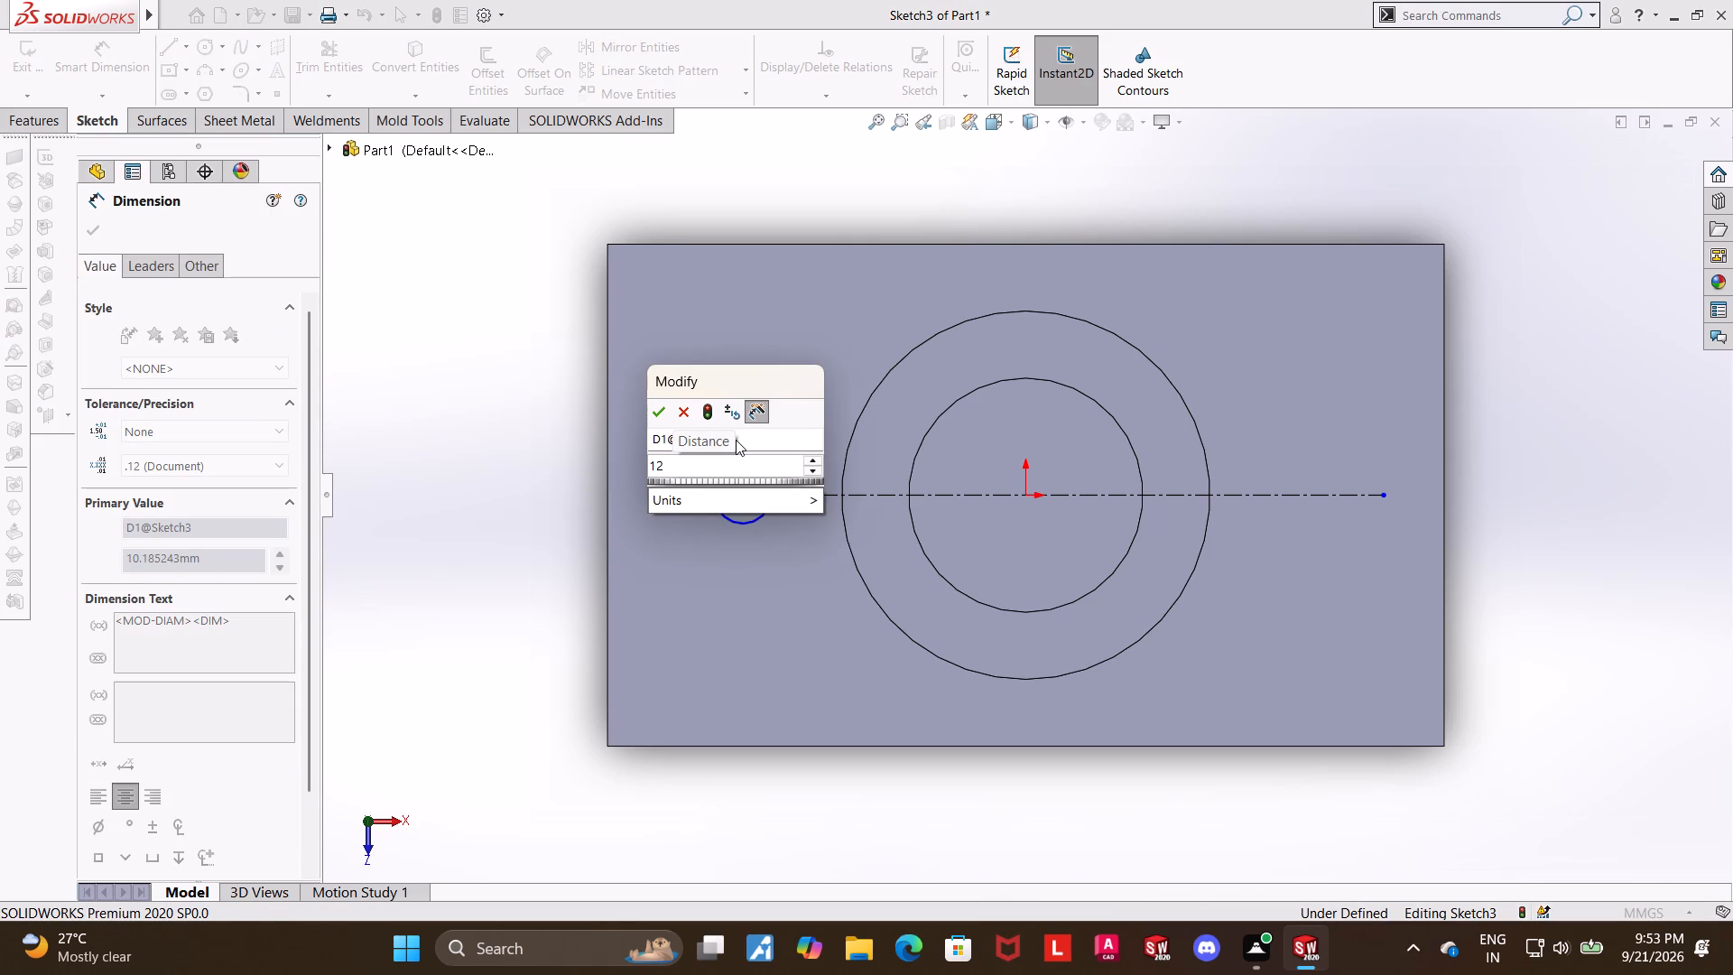
{"action": "key", "text": "Return"}
{"action": "key", "text": "Escape"}
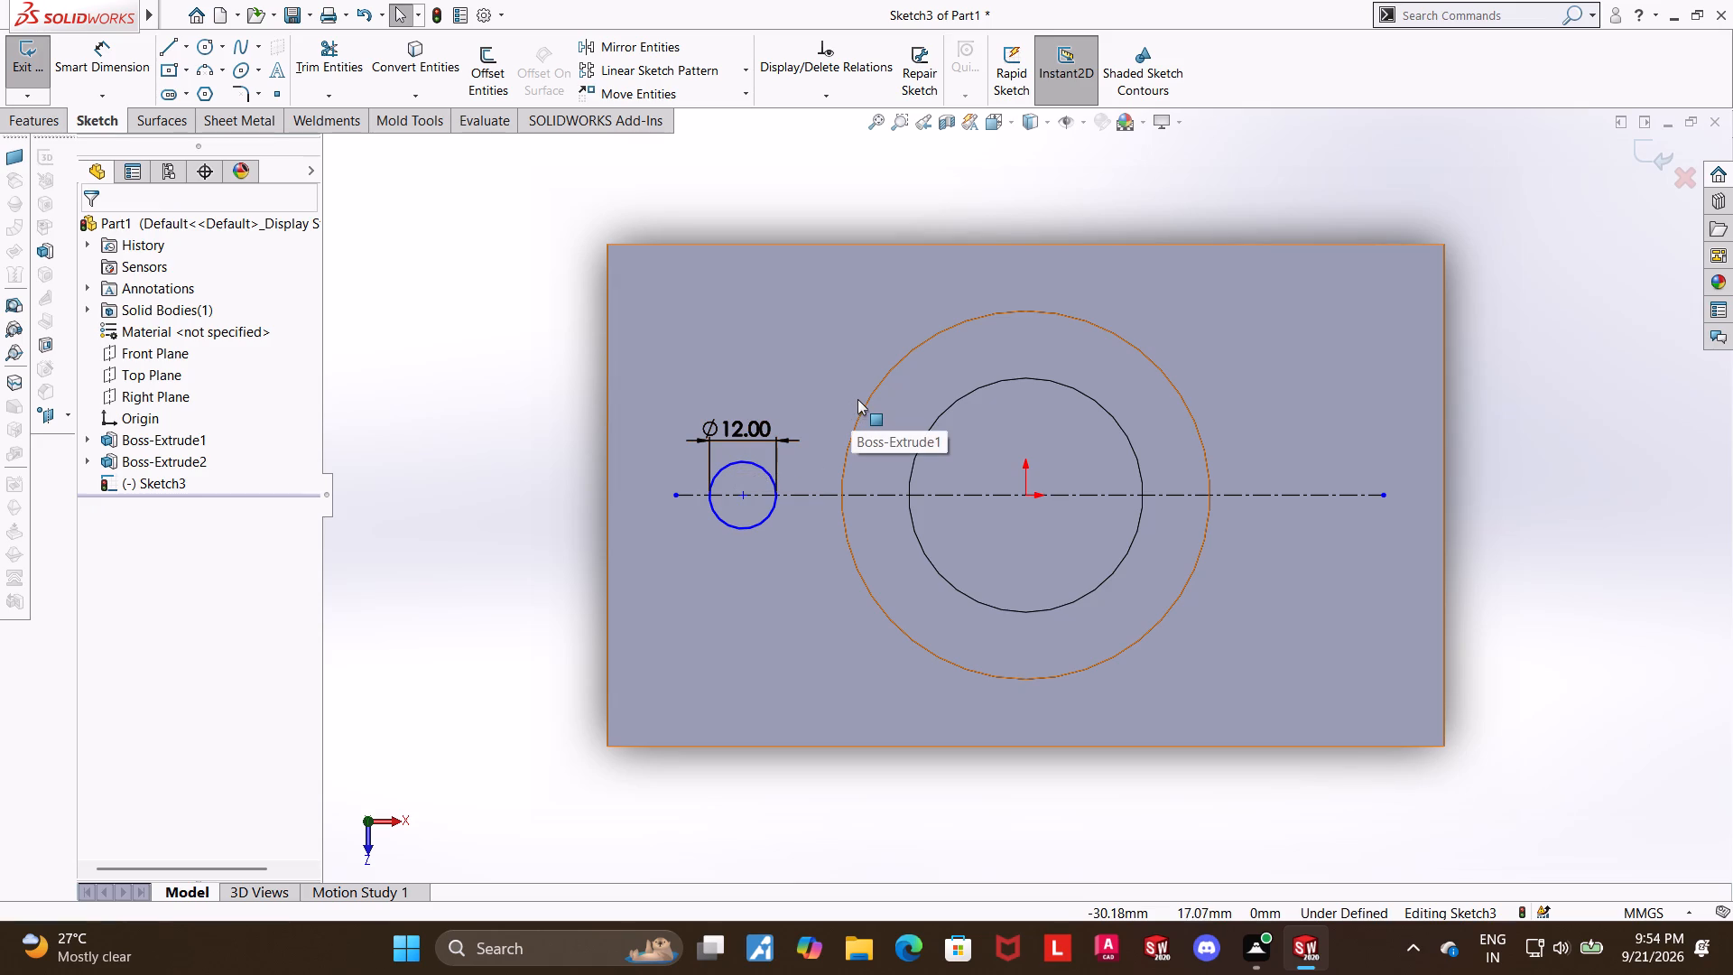
Sketch a three-point arc of about 66.5 mm radius above the construction line, with both ends on that line.
{"action": "left_click", "coordinate": [185, 47]}
{"action": "key", "text": "Escape"}
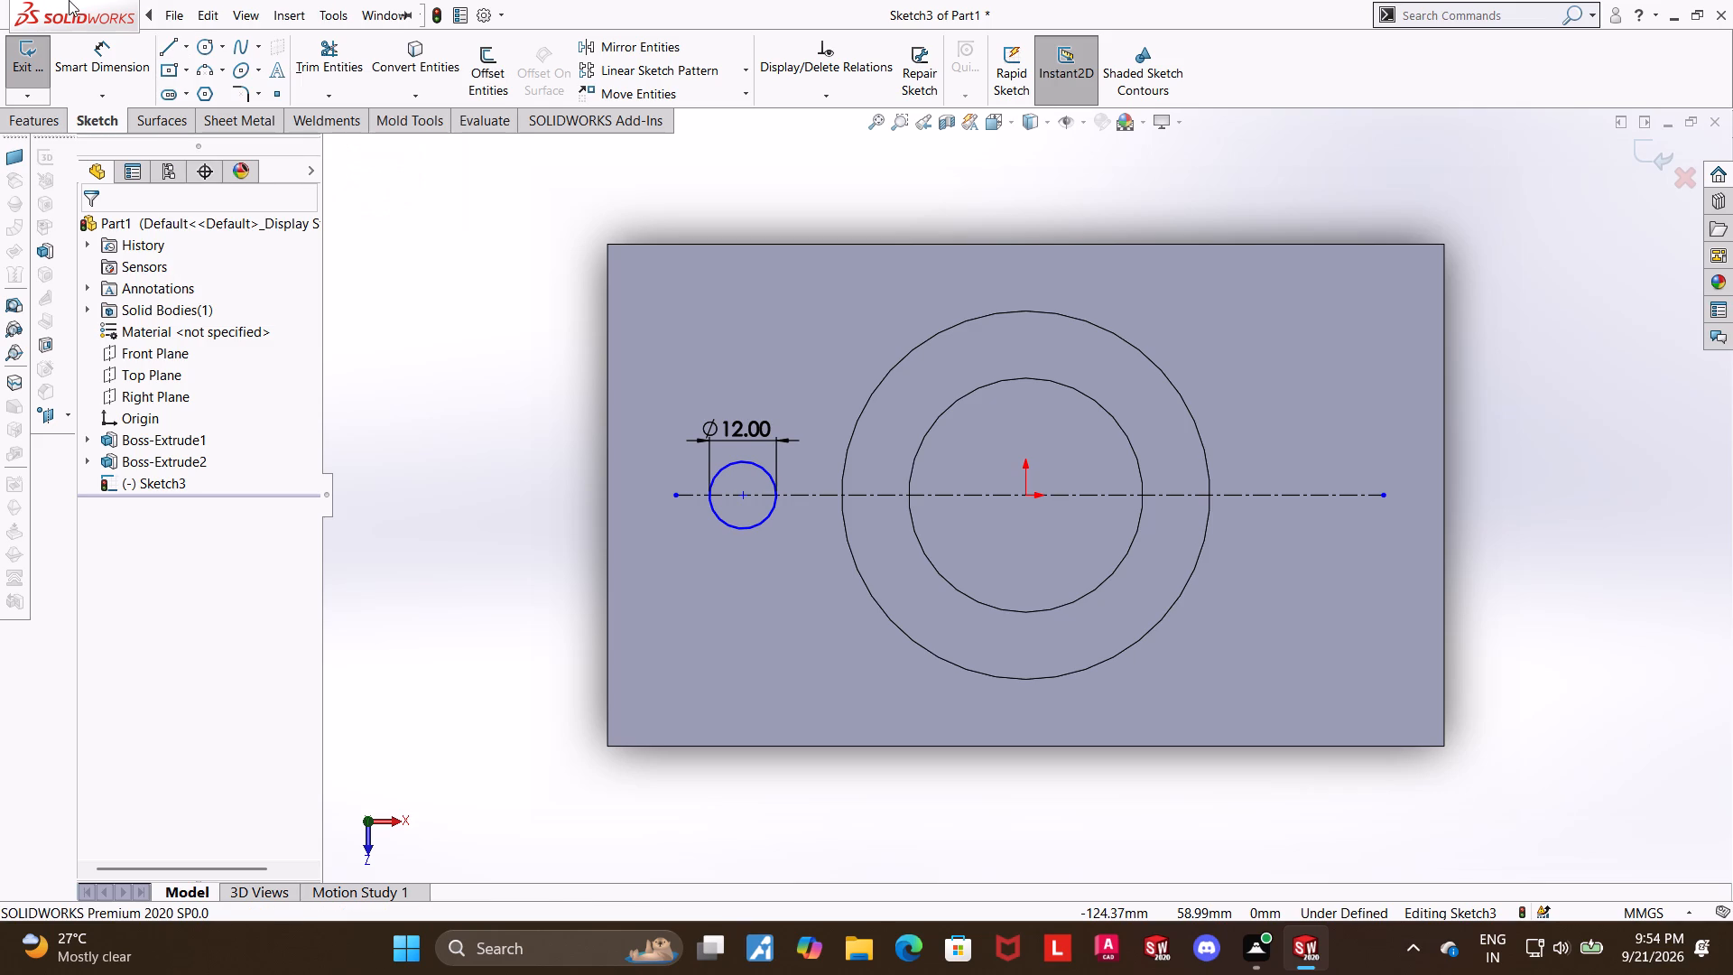
{"action": "left_click", "coordinate": [207, 70]}
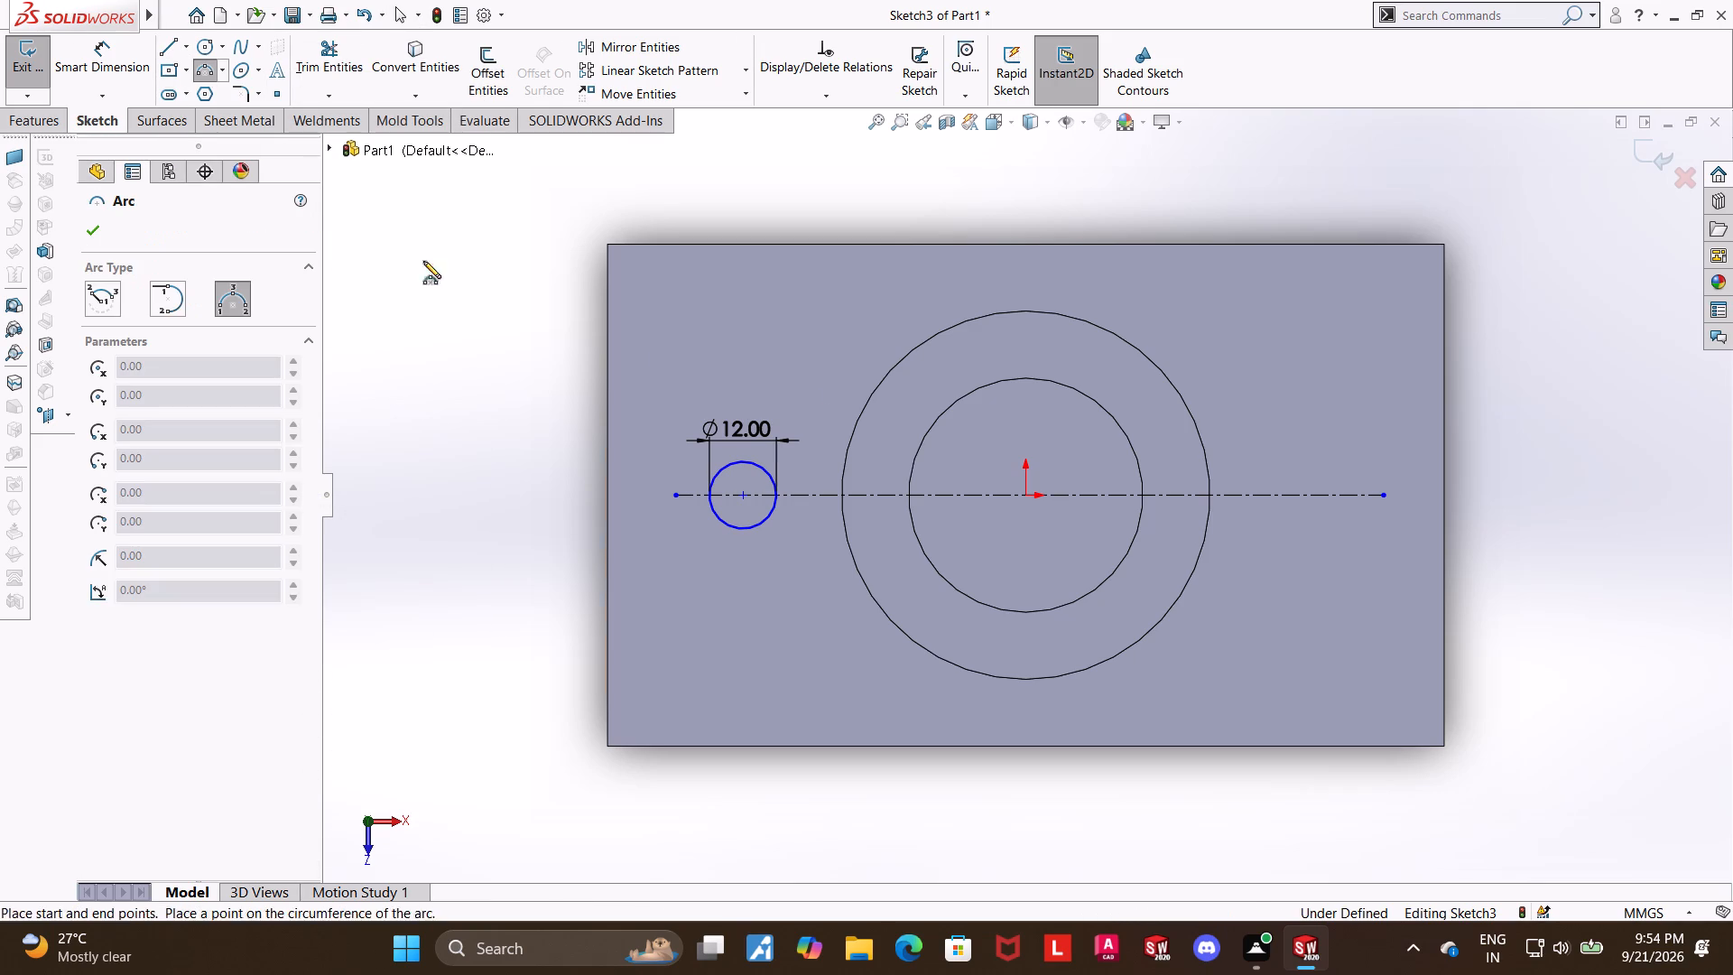
{"action": "left_click", "coordinate": [685, 494]}
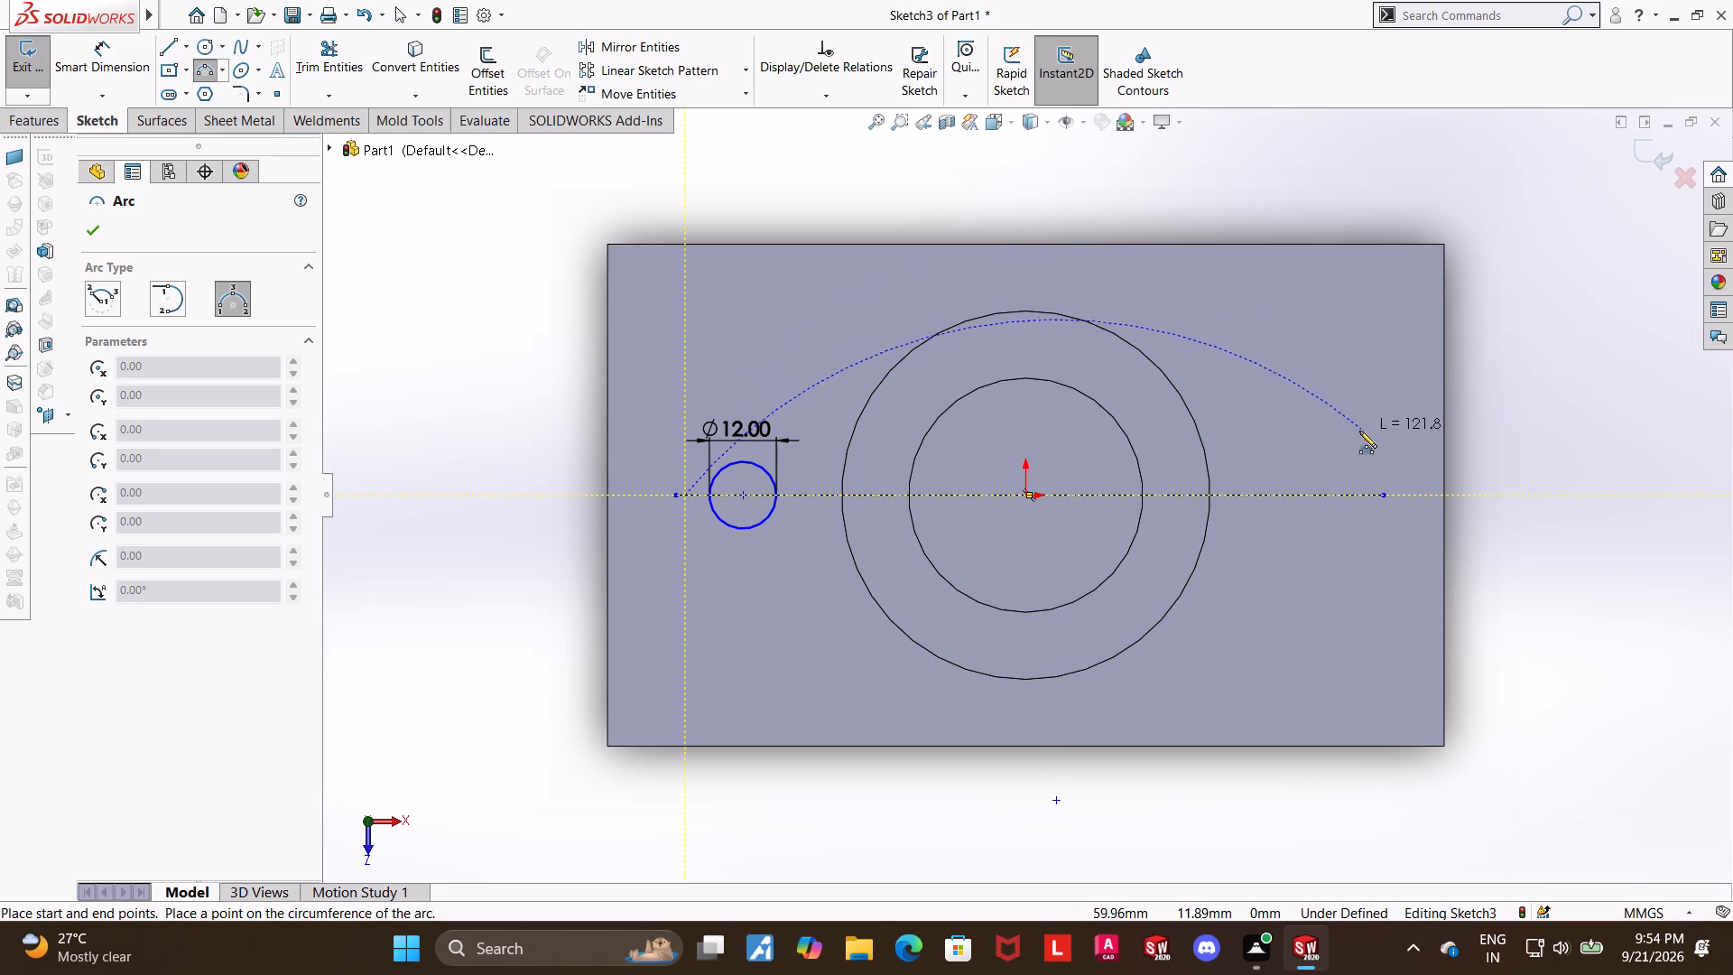
{"action": "left_click", "coordinate": [1361, 494]}
{"action": "left_click", "coordinate": [1155, 302]}
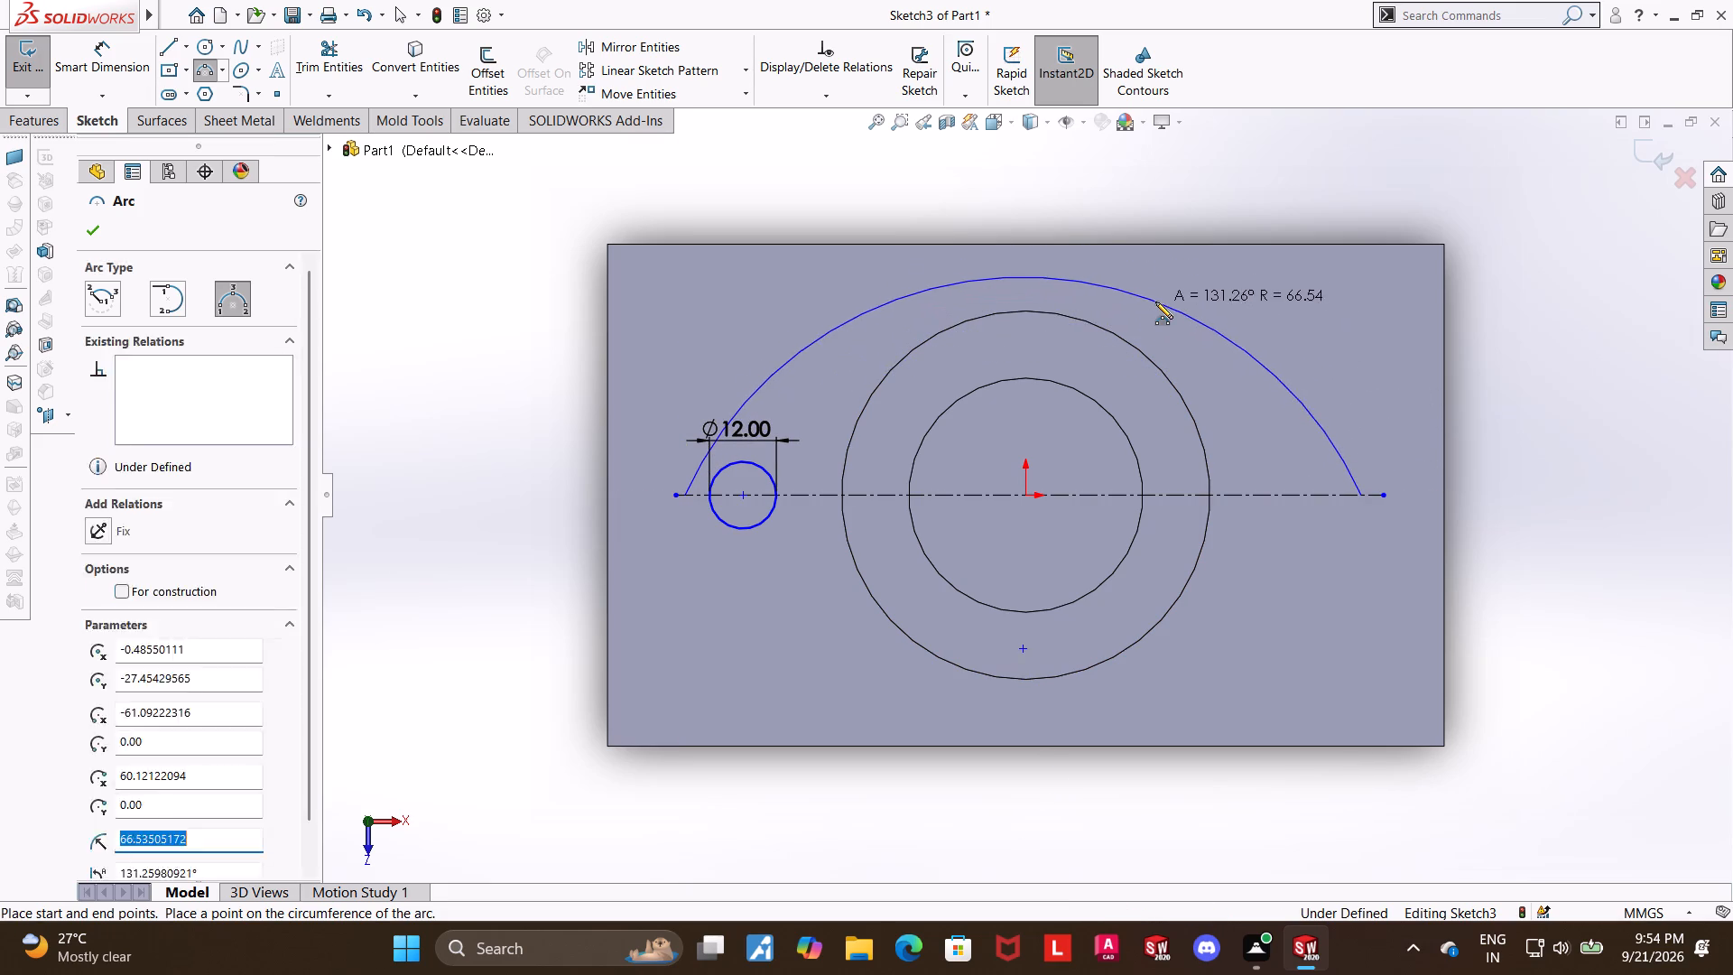
{"action": "key", "text": "Escape"}
{"action": "key", "text": "Escape"}
{"action": "key", "text": "Escape"}
Dimension the arc and set its radius to 75 mm.
{"action": "left_click", "coordinate": [110, 49]}
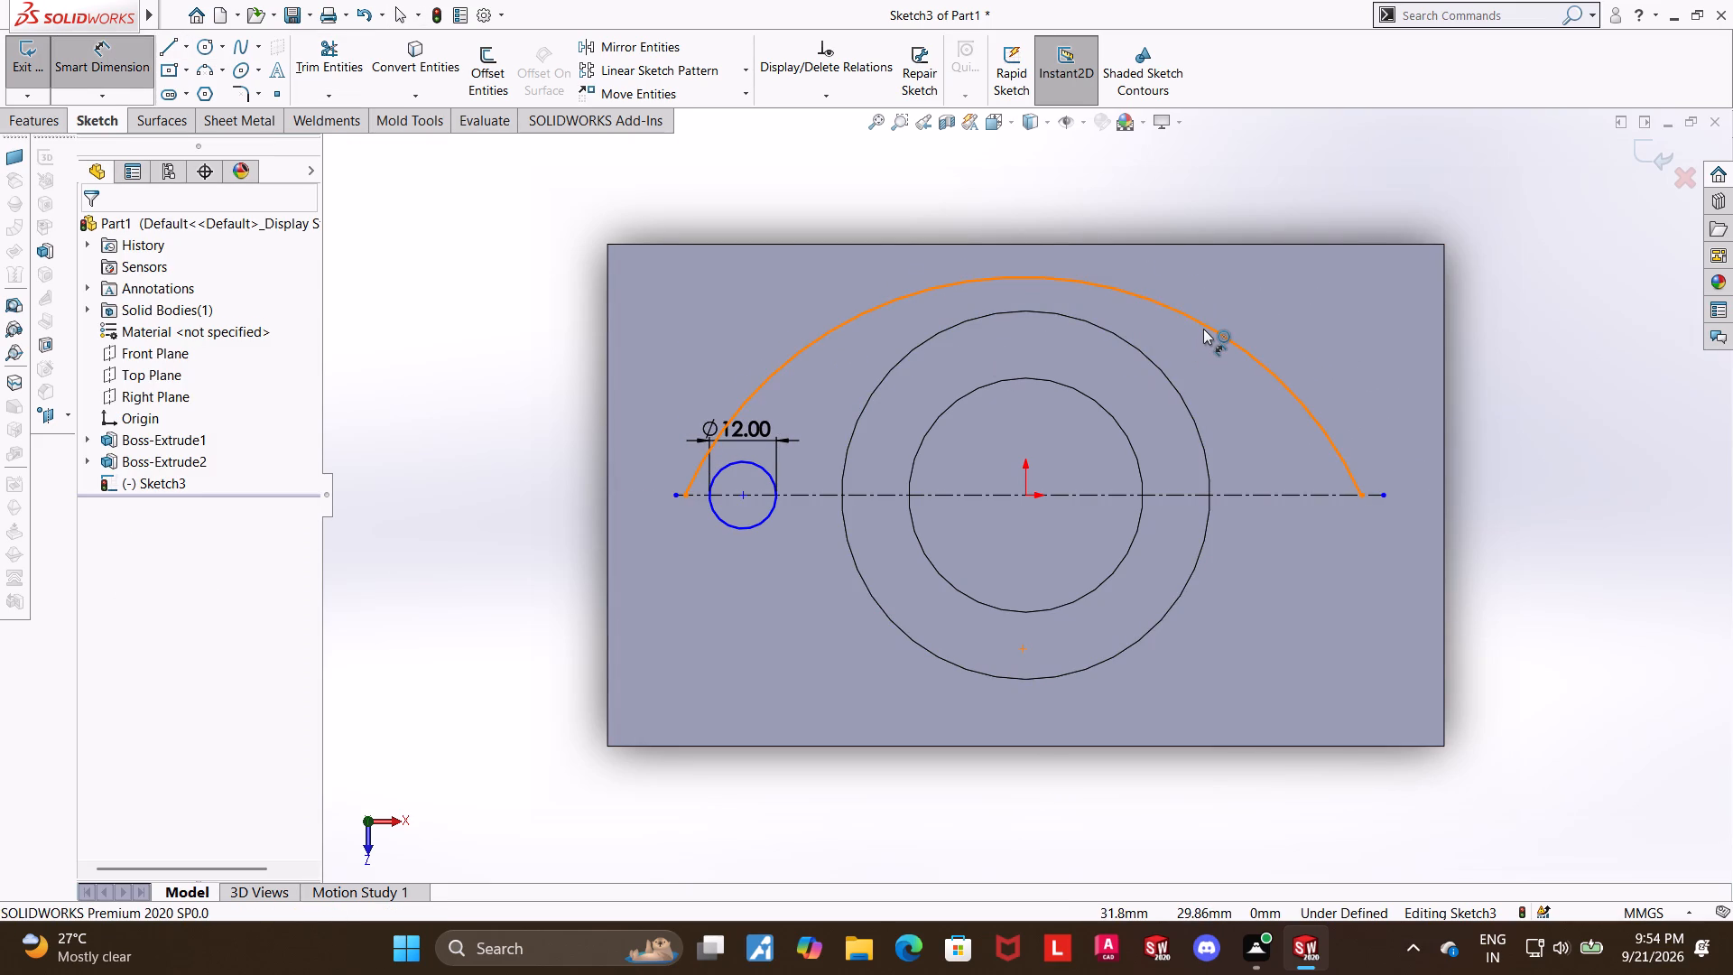
{"action": "left_click", "coordinate": [1203, 328]}
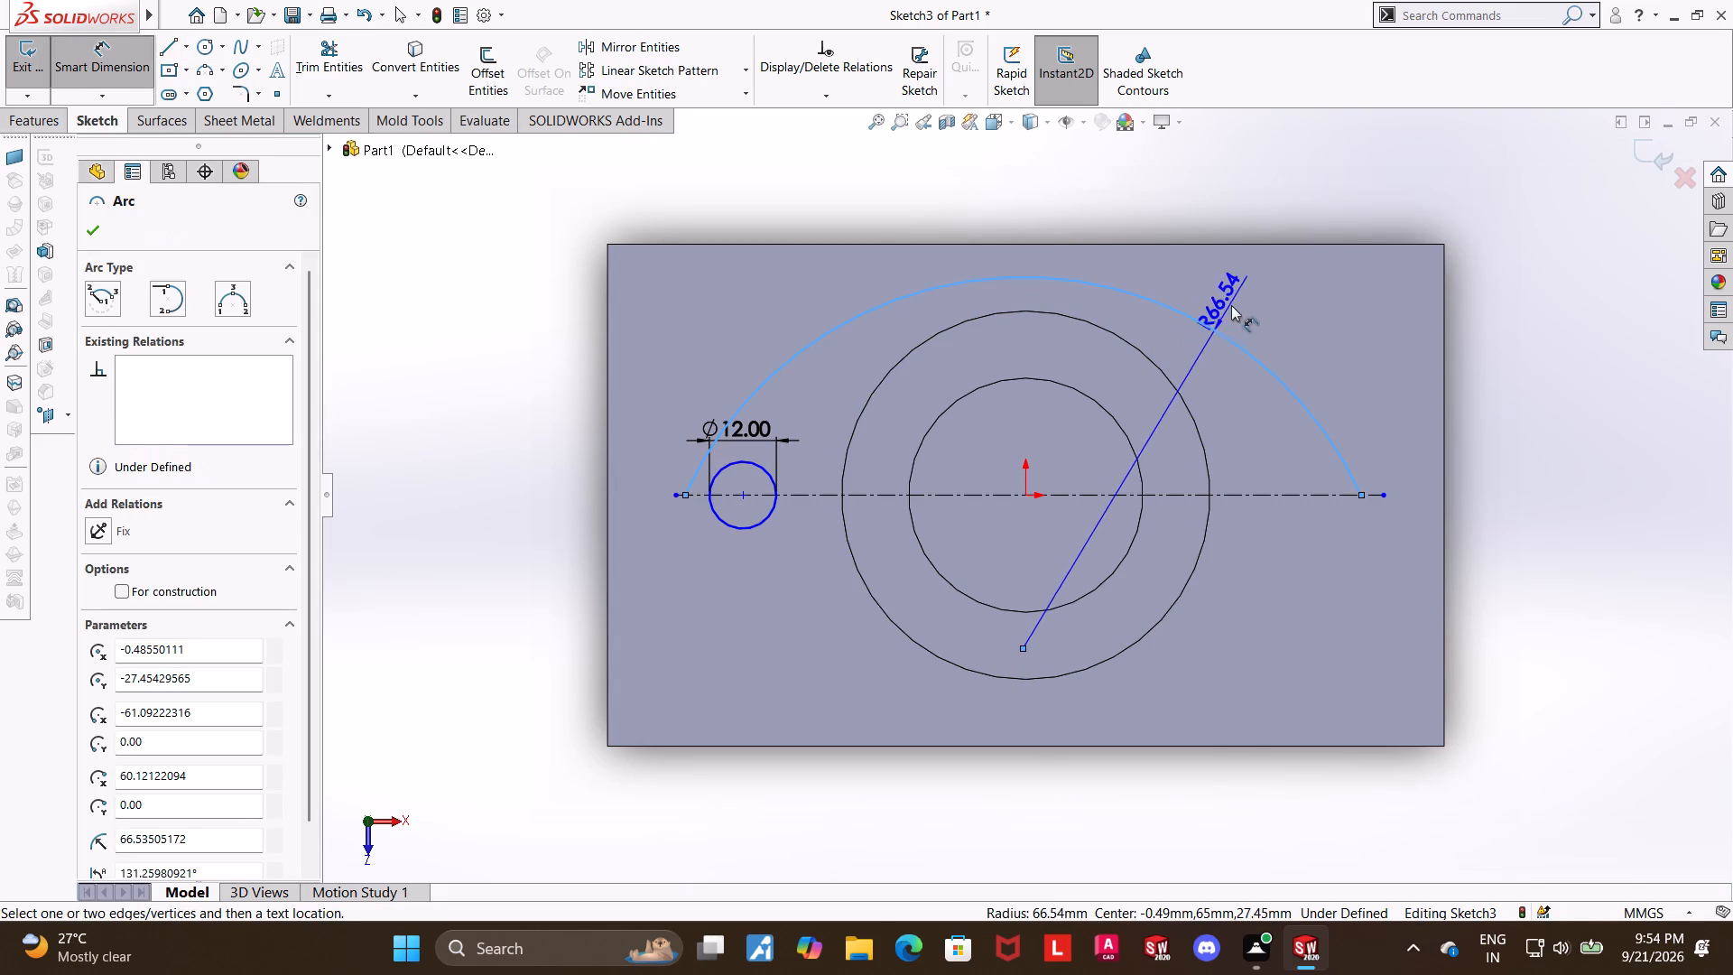
{"action": "left_click", "coordinate": [1241, 298]}
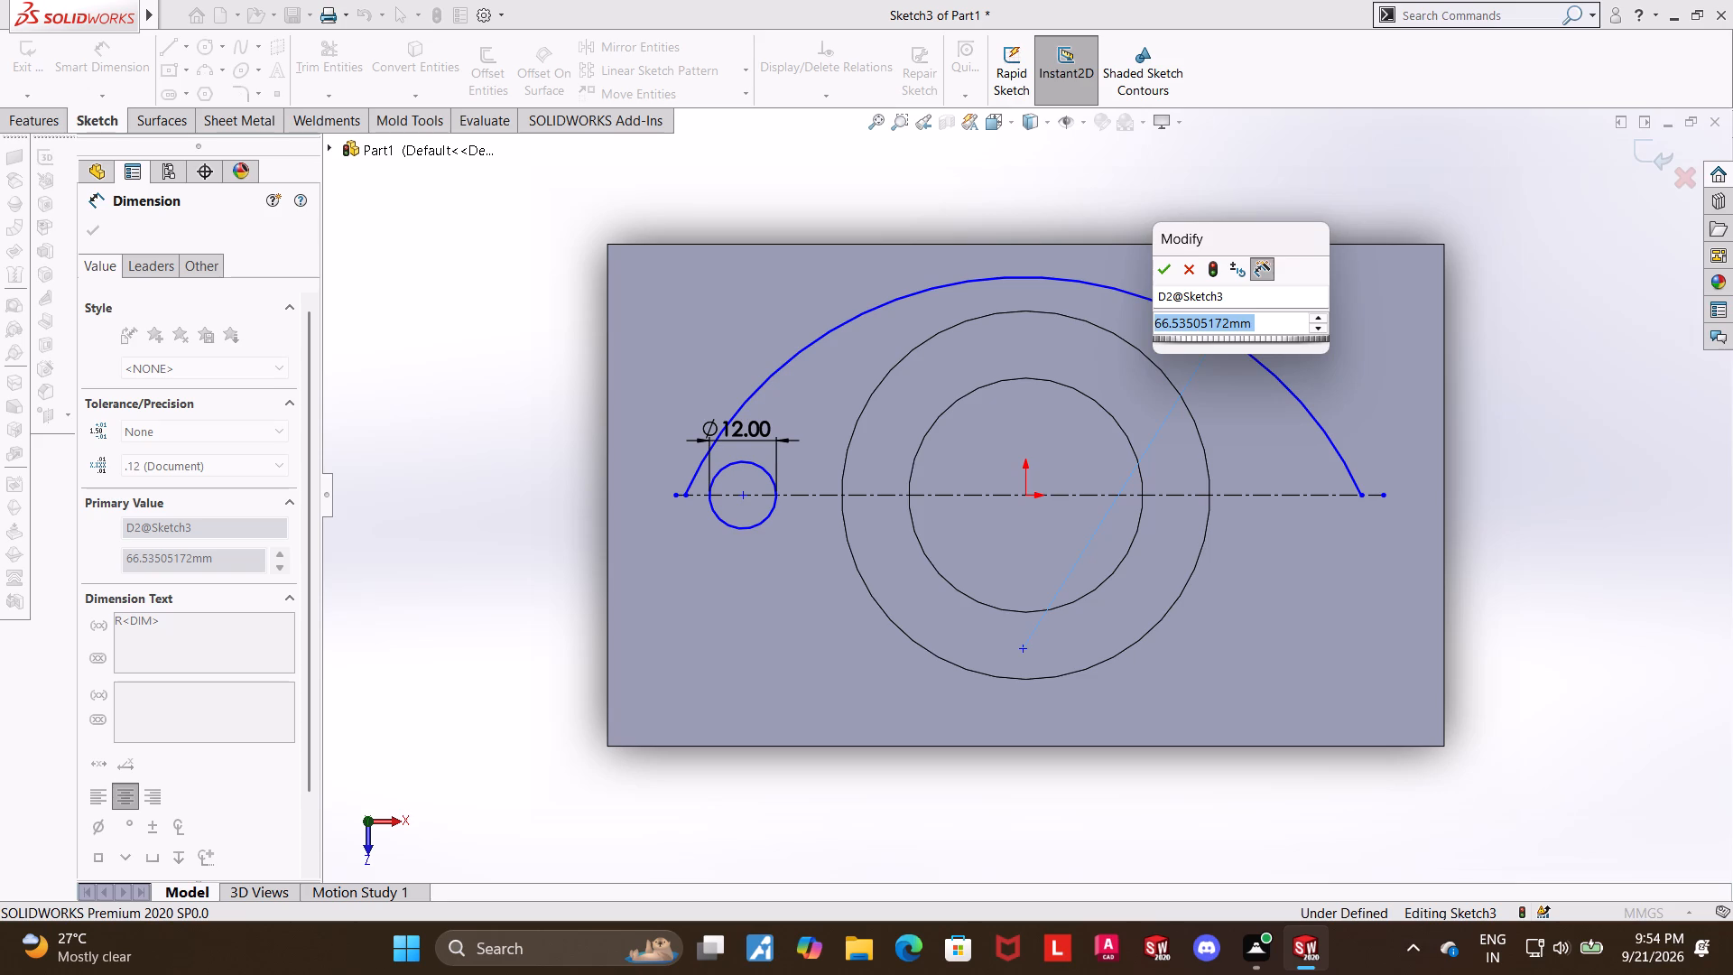
{"action": "type", "text": "76"}
{"action": "key", "text": "BackSpace"}
{"action": "key", "text": "5"}
{"action": "key", "text": "Return"}
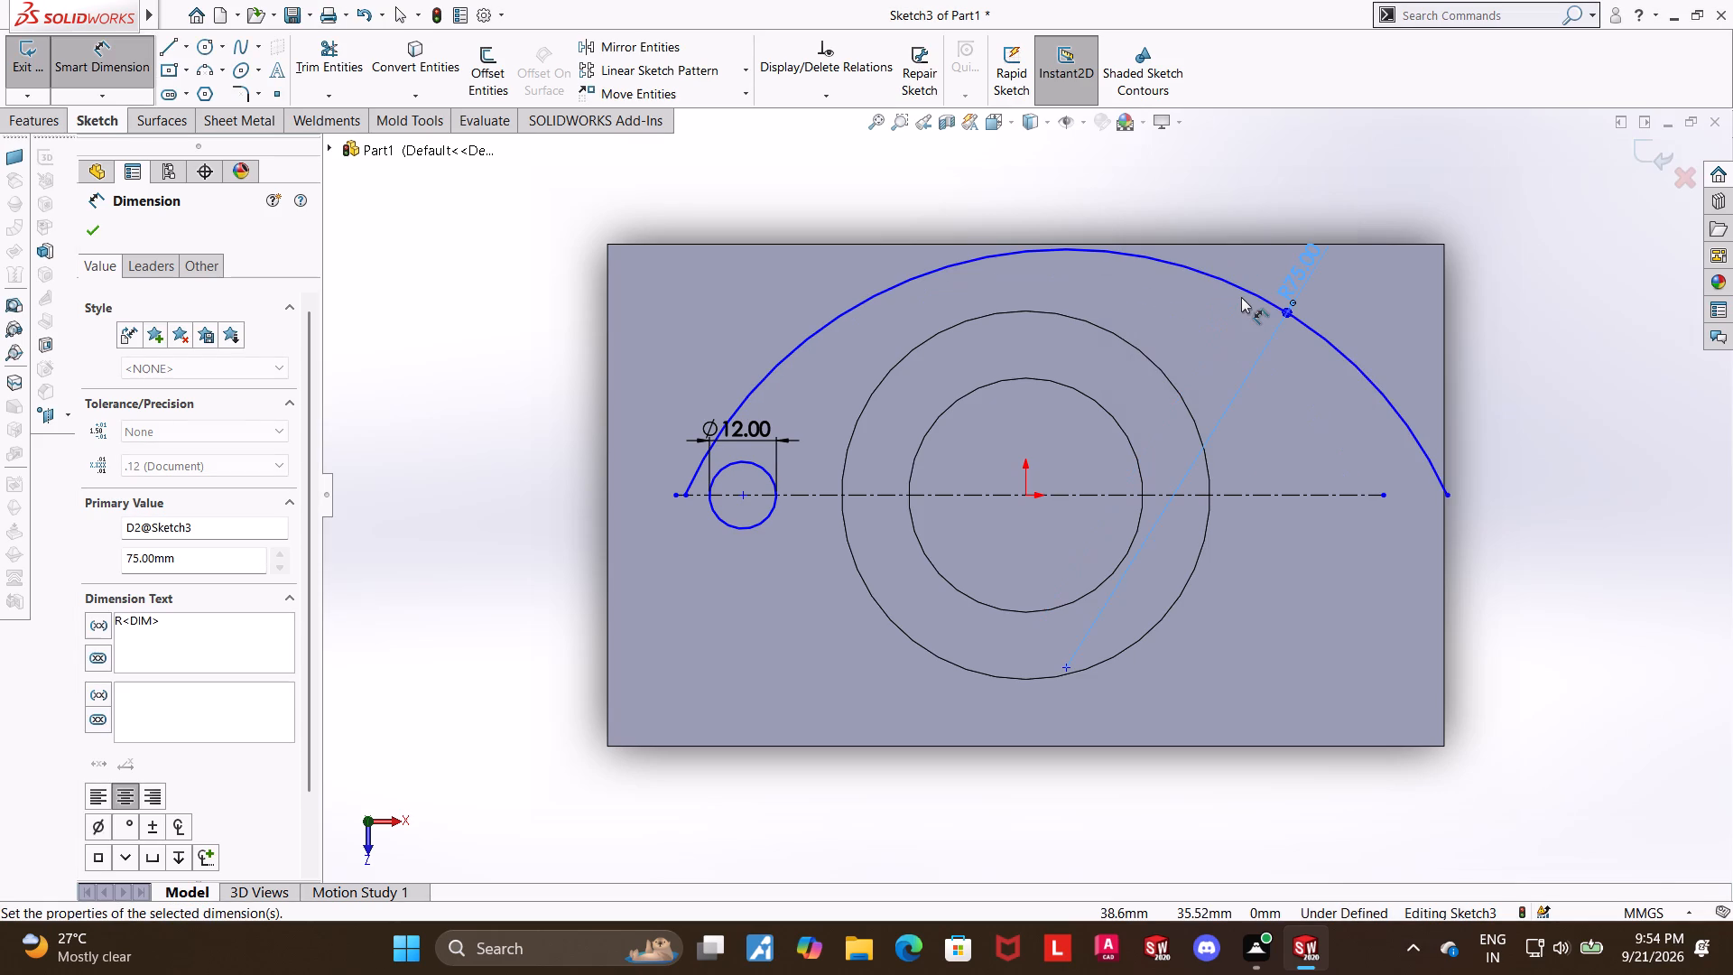
{"action": "key", "text": "Escape"}
{"action": "key", "text": "Escape"}
{"action": "key", "text": "Escape"}
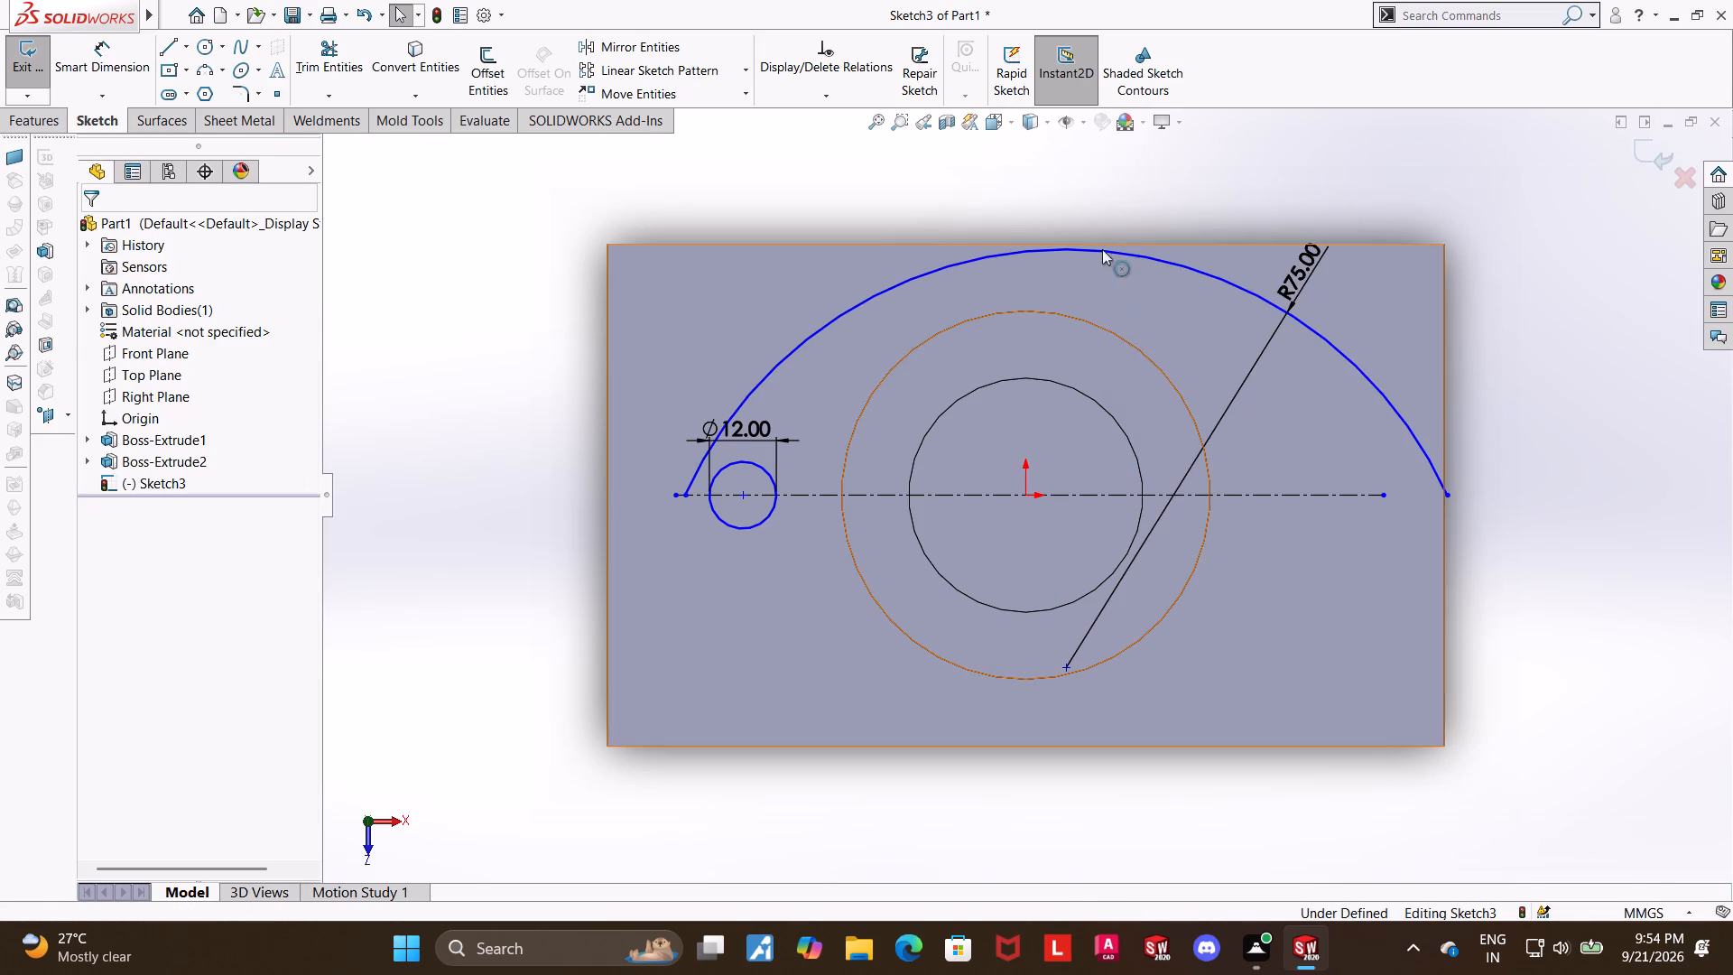
Add a vertical relation between the arc's midpoint and the origin.
{"action": "left_click", "coordinate": [1066, 250]}
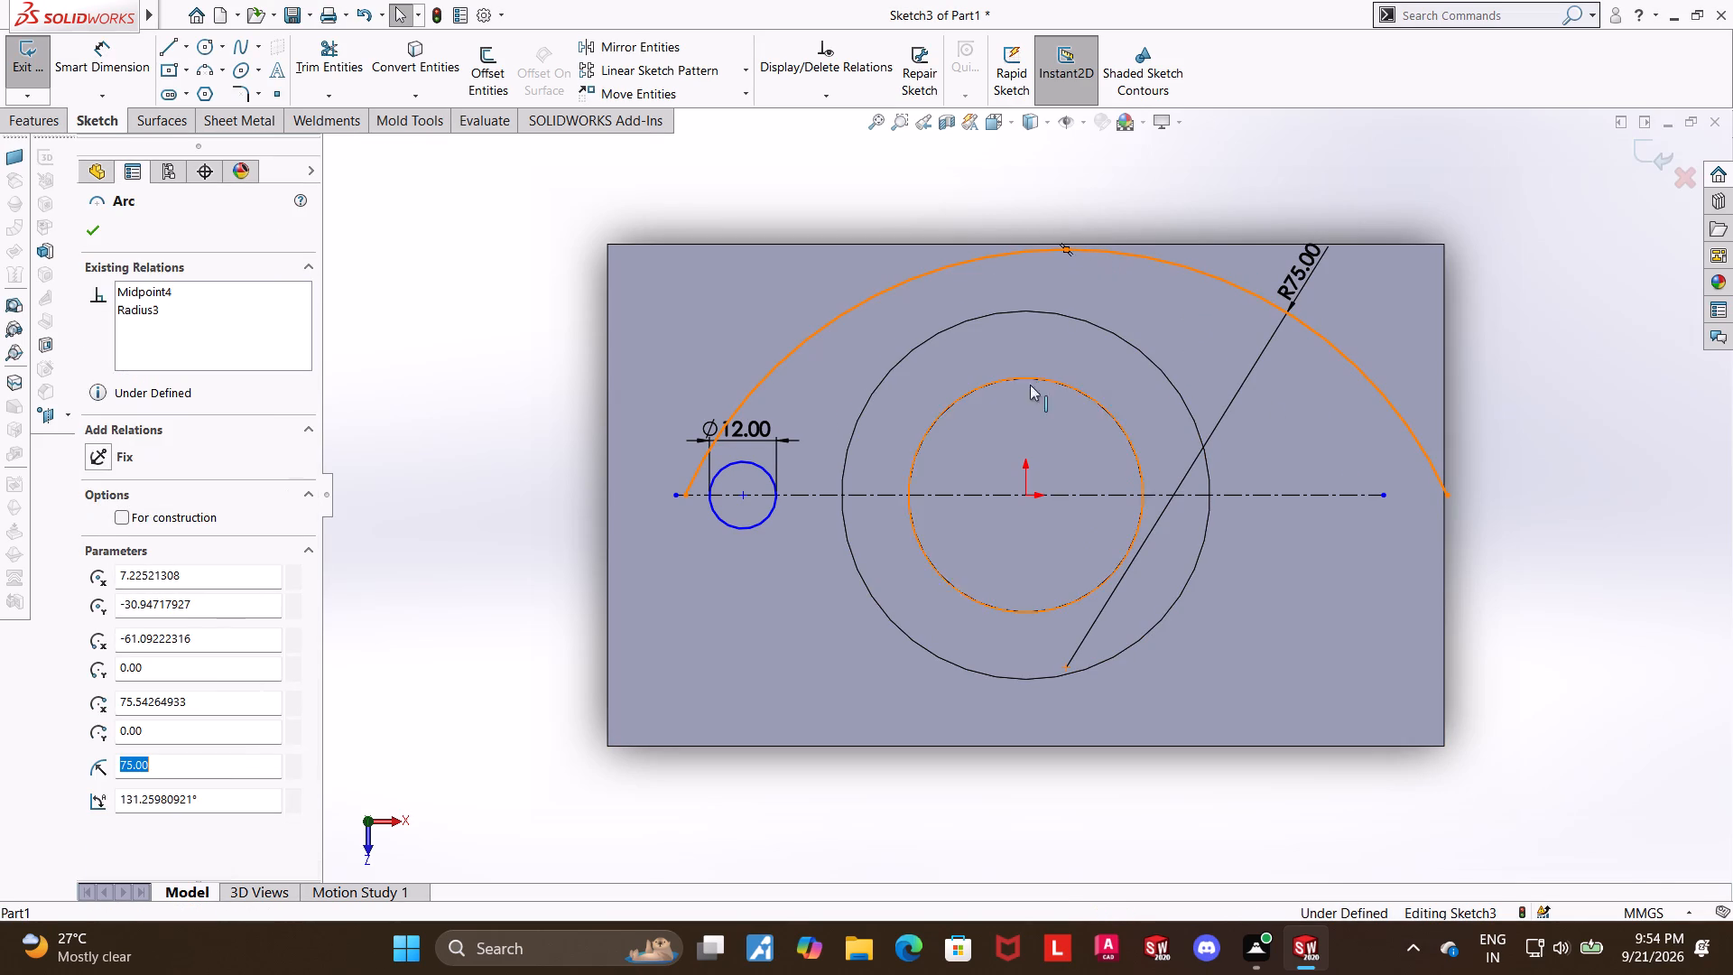
{"action": "left_click", "coordinate": [1027, 494], "text": "ctrl"}
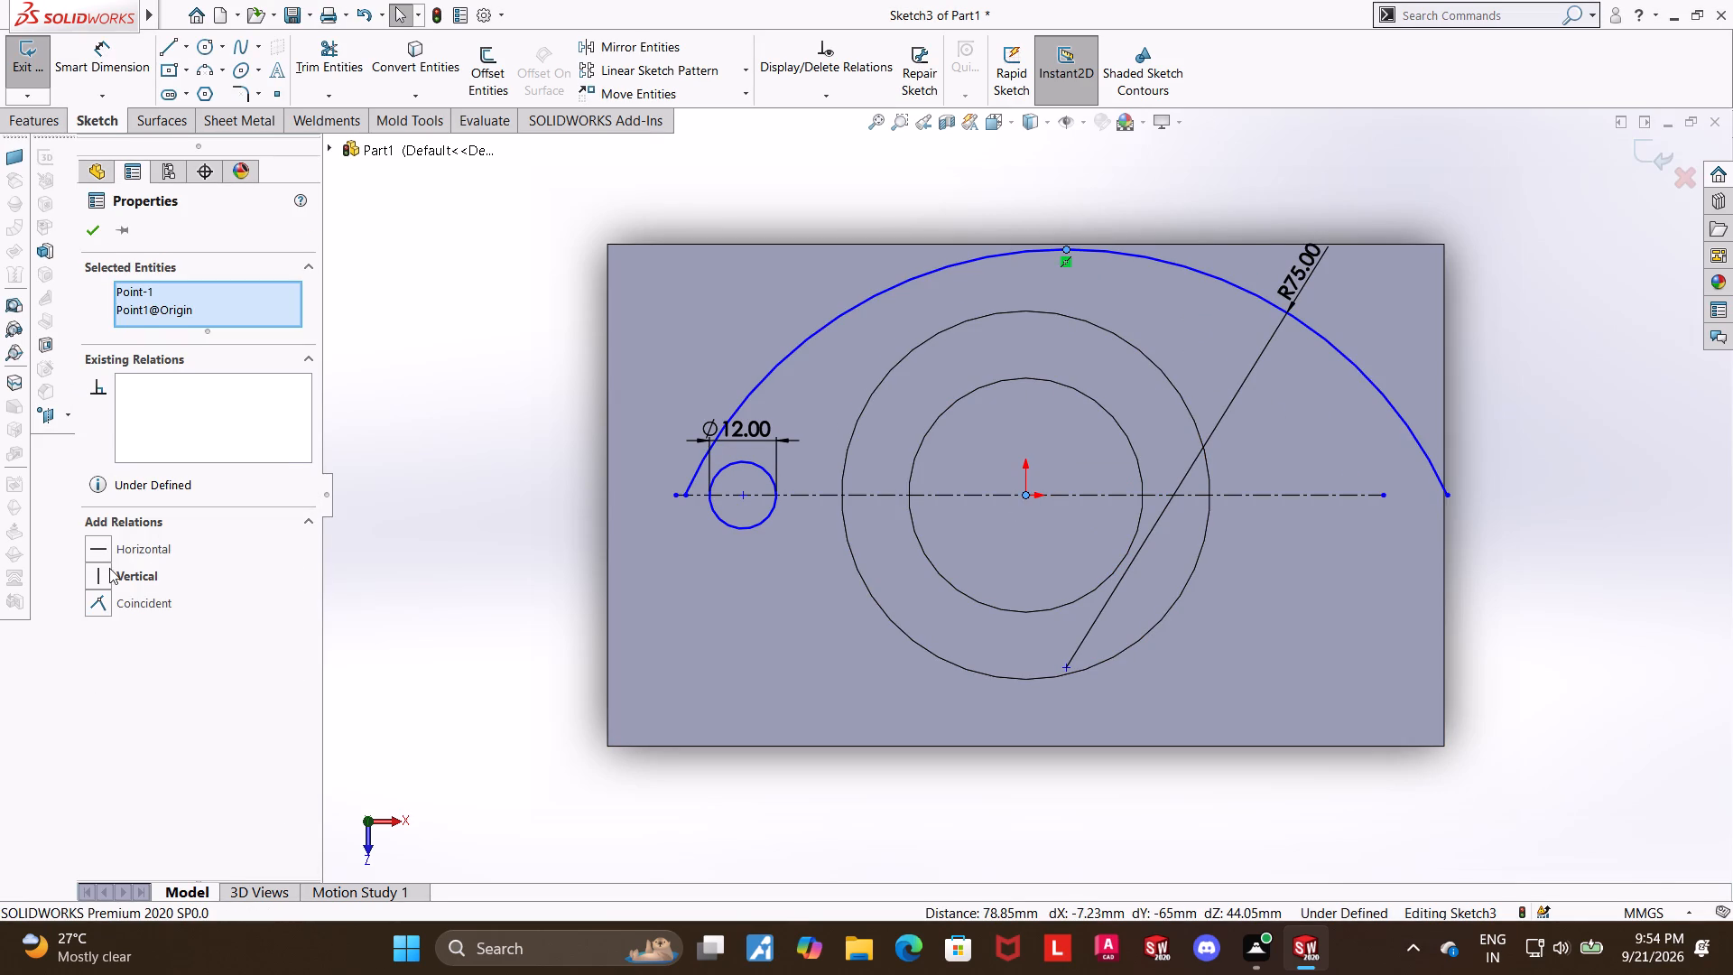
{"action": "left_click", "coordinate": [104, 571]}
{"action": "left_click", "coordinate": [91, 223]}
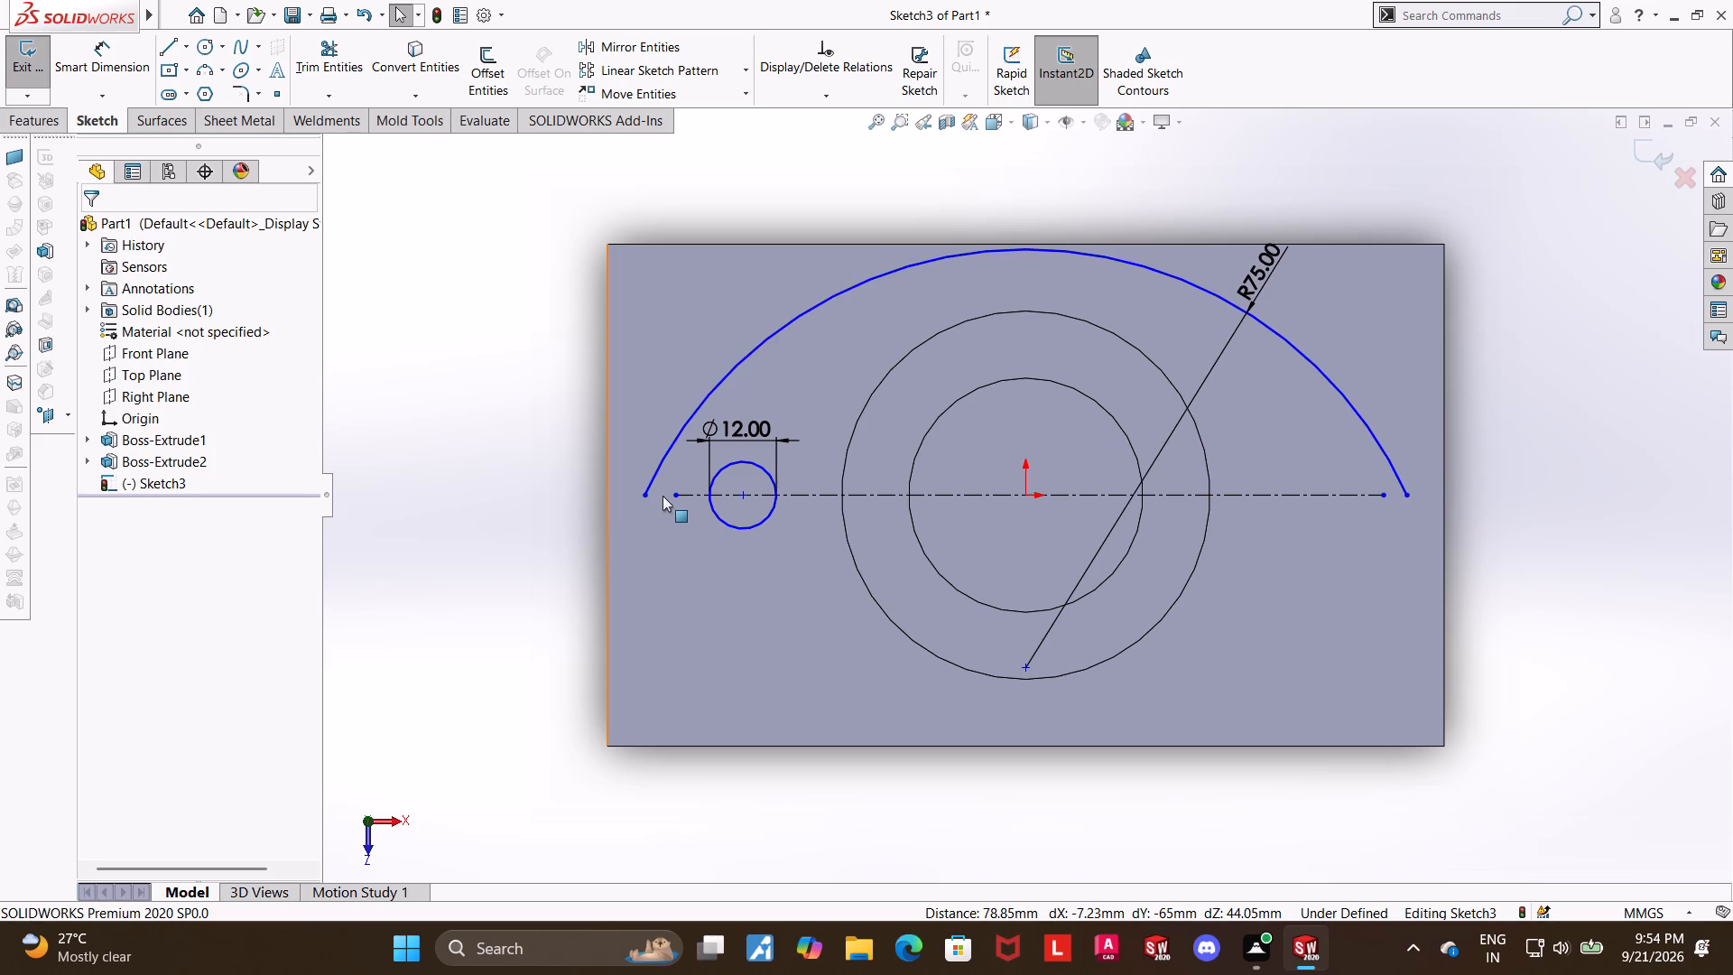
Extend both ends of the horizontal construction line beyond the plate's side edges.
{"action": "left_click_drag", "start_coordinate": [676, 494], "coordinate": [495, 475]}
{"action": "left_click_drag", "start_coordinate": [1384, 495], "coordinate": [1444, 492]}
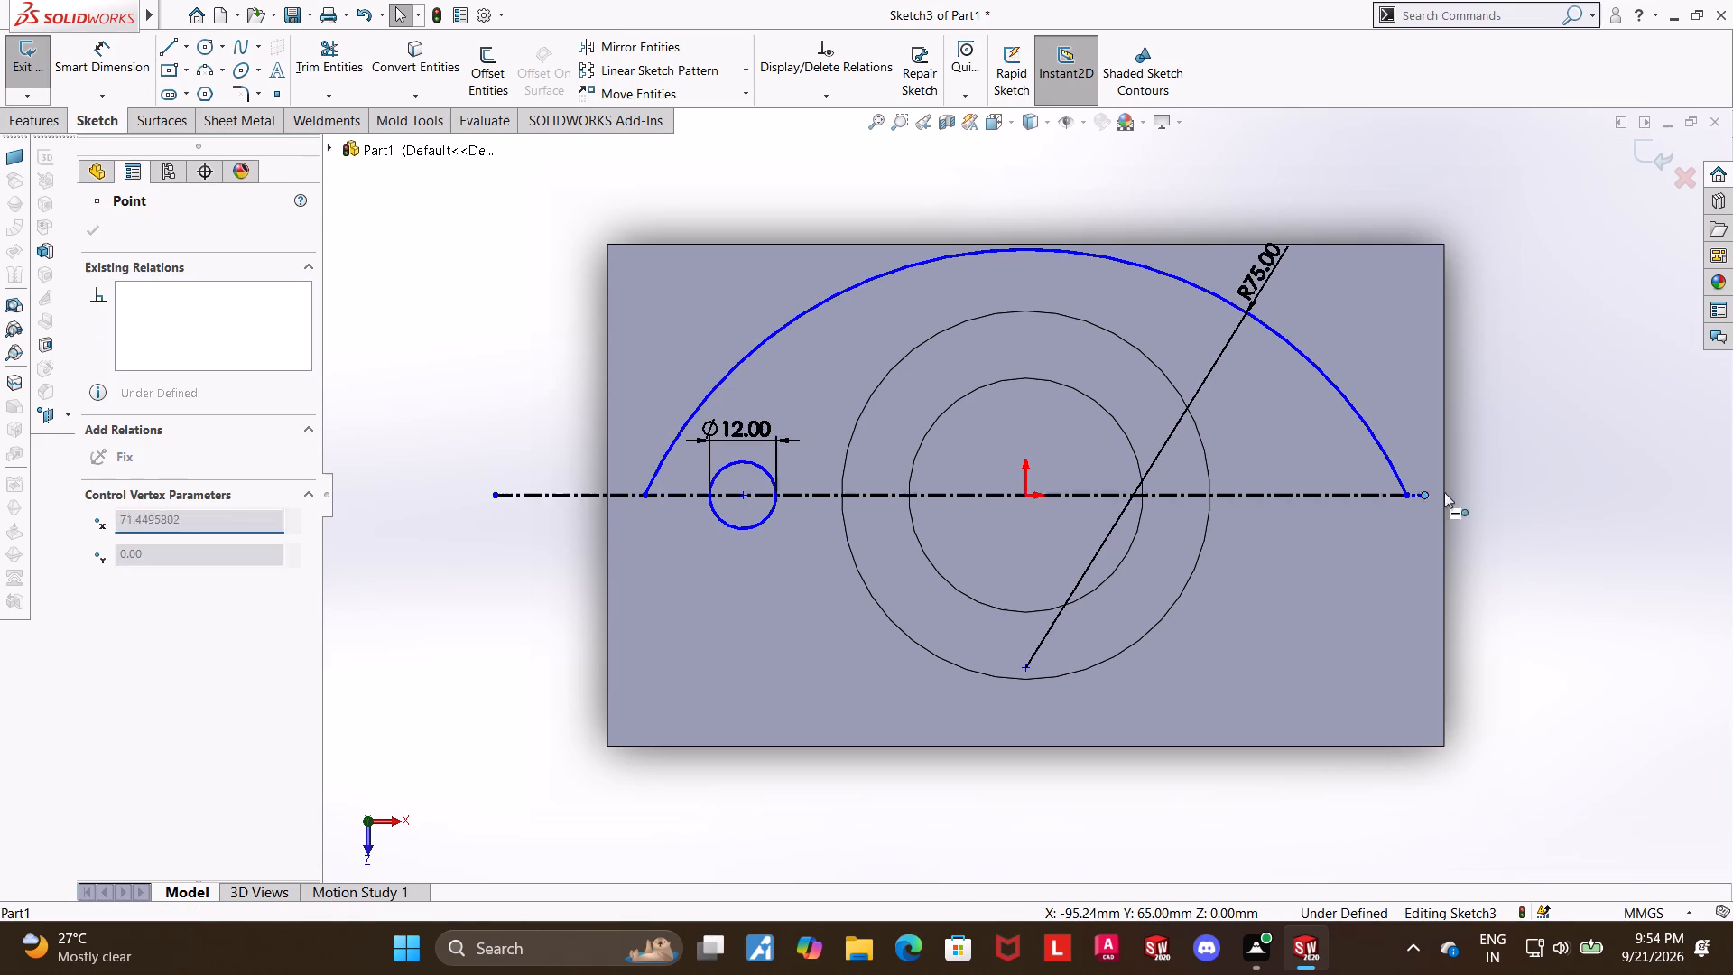
{"action": "left_click_drag", "start_coordinate": [1444, 492], "coordinate": [1511, 489]}
{"action": "left_click", "coordinate": [1475, 602]}
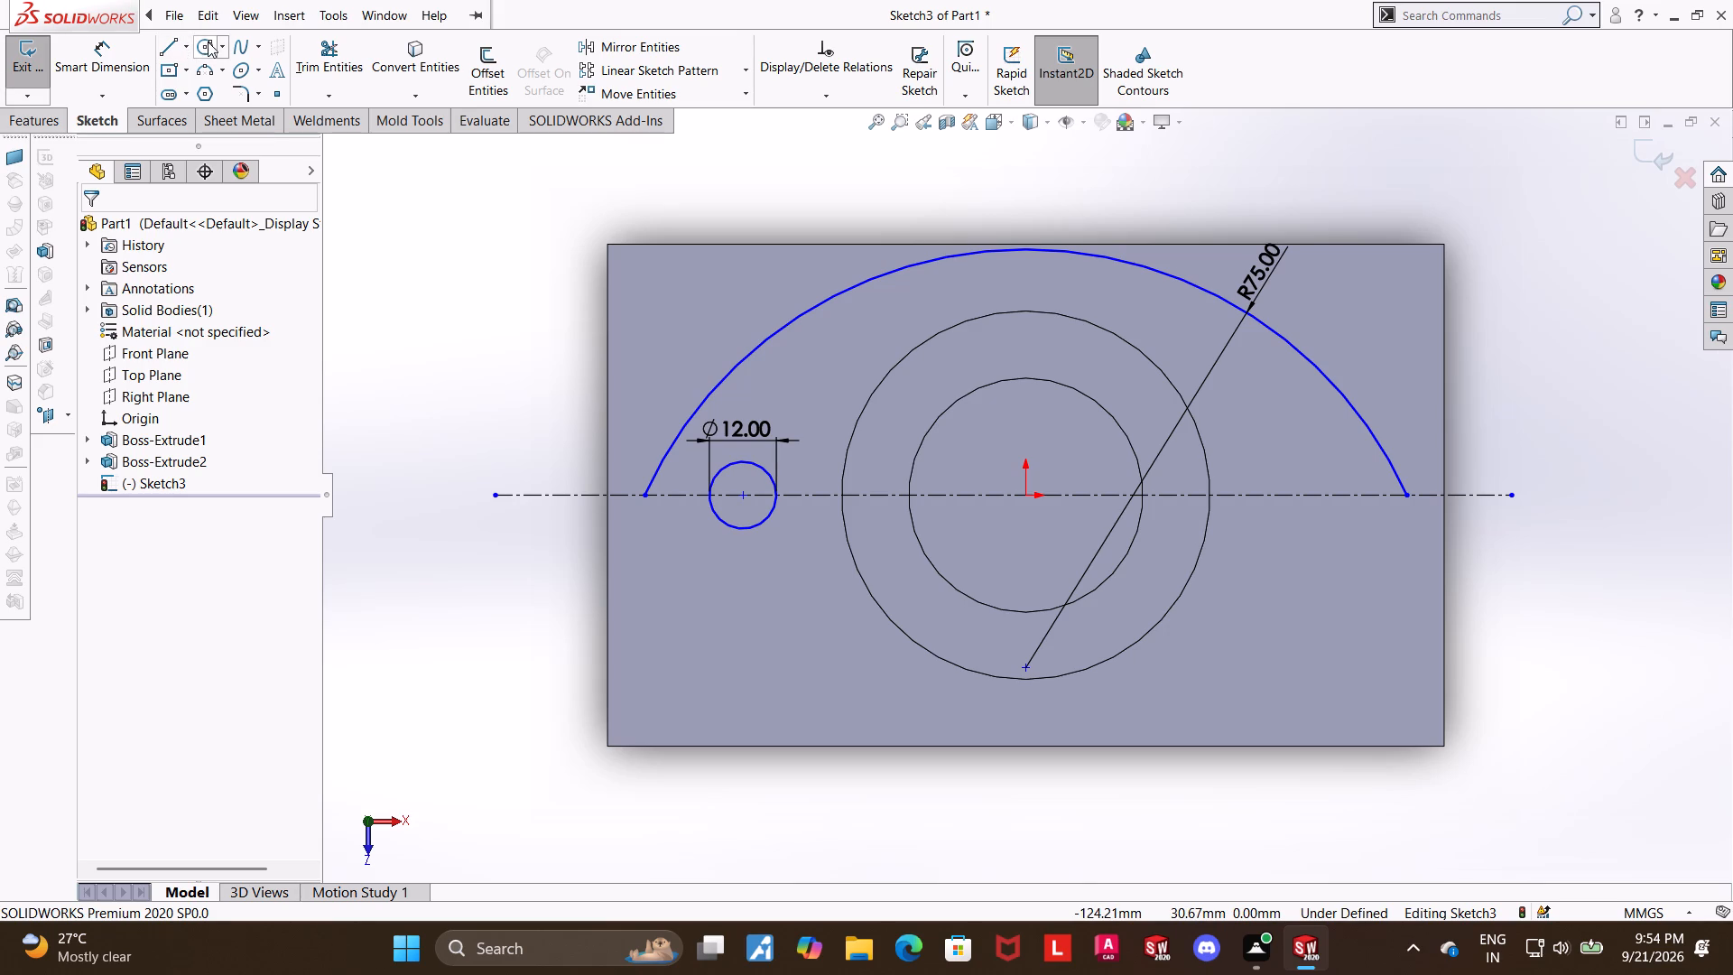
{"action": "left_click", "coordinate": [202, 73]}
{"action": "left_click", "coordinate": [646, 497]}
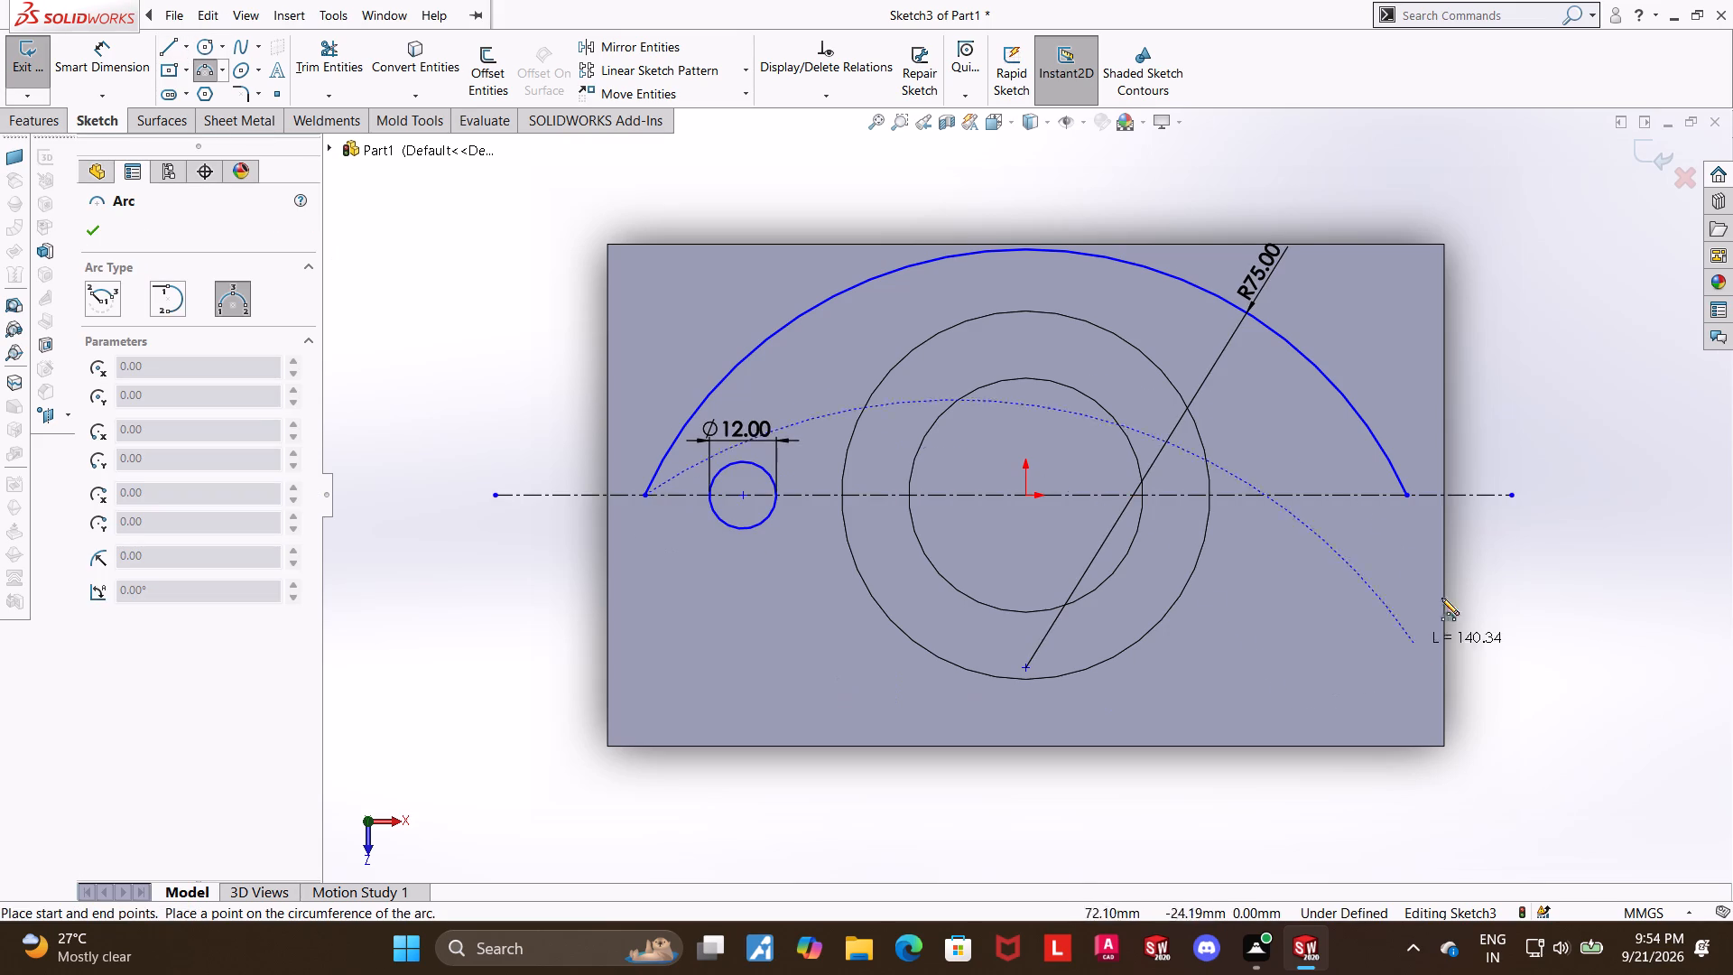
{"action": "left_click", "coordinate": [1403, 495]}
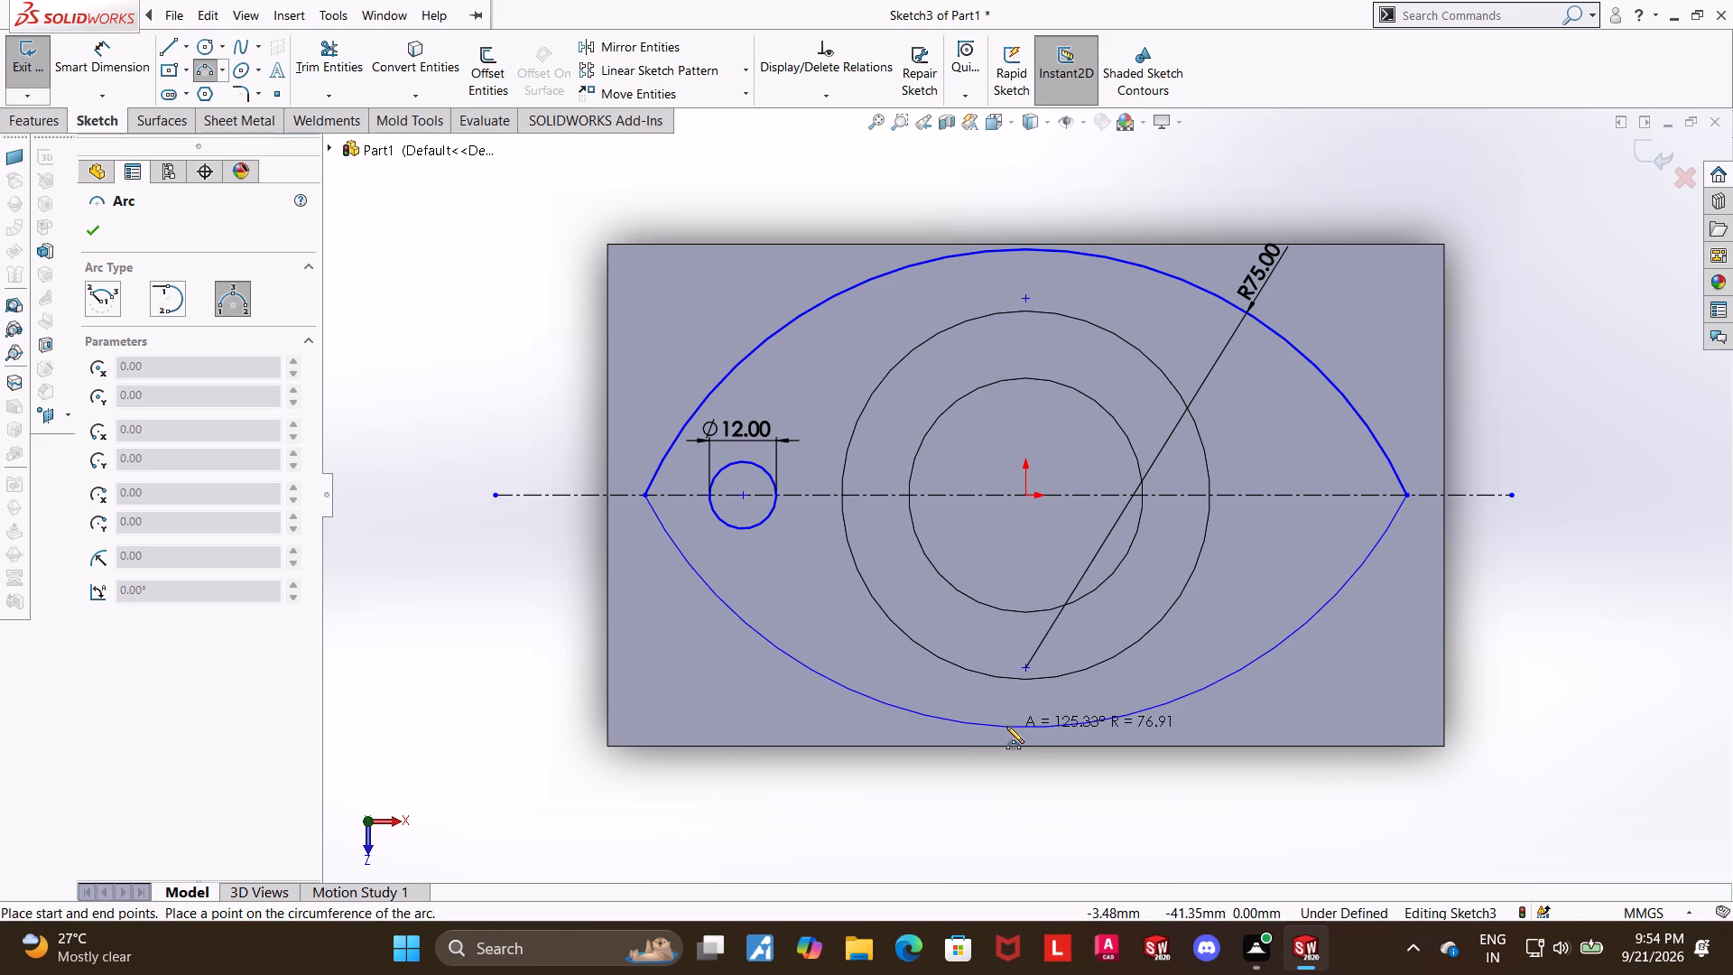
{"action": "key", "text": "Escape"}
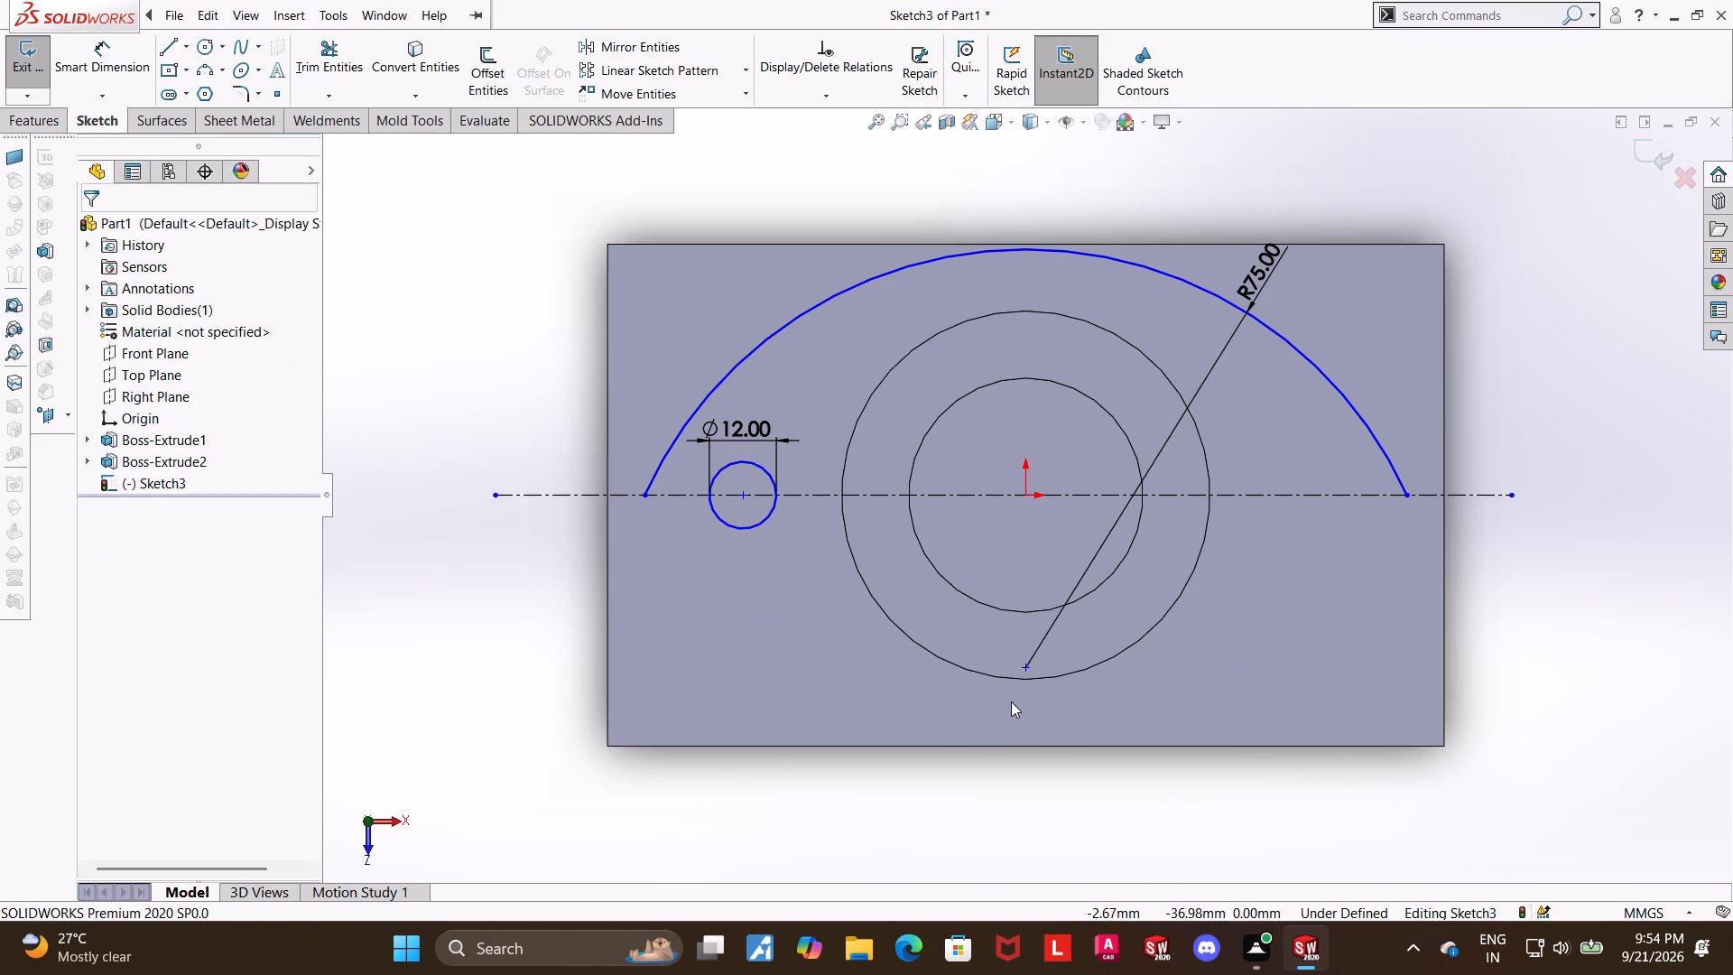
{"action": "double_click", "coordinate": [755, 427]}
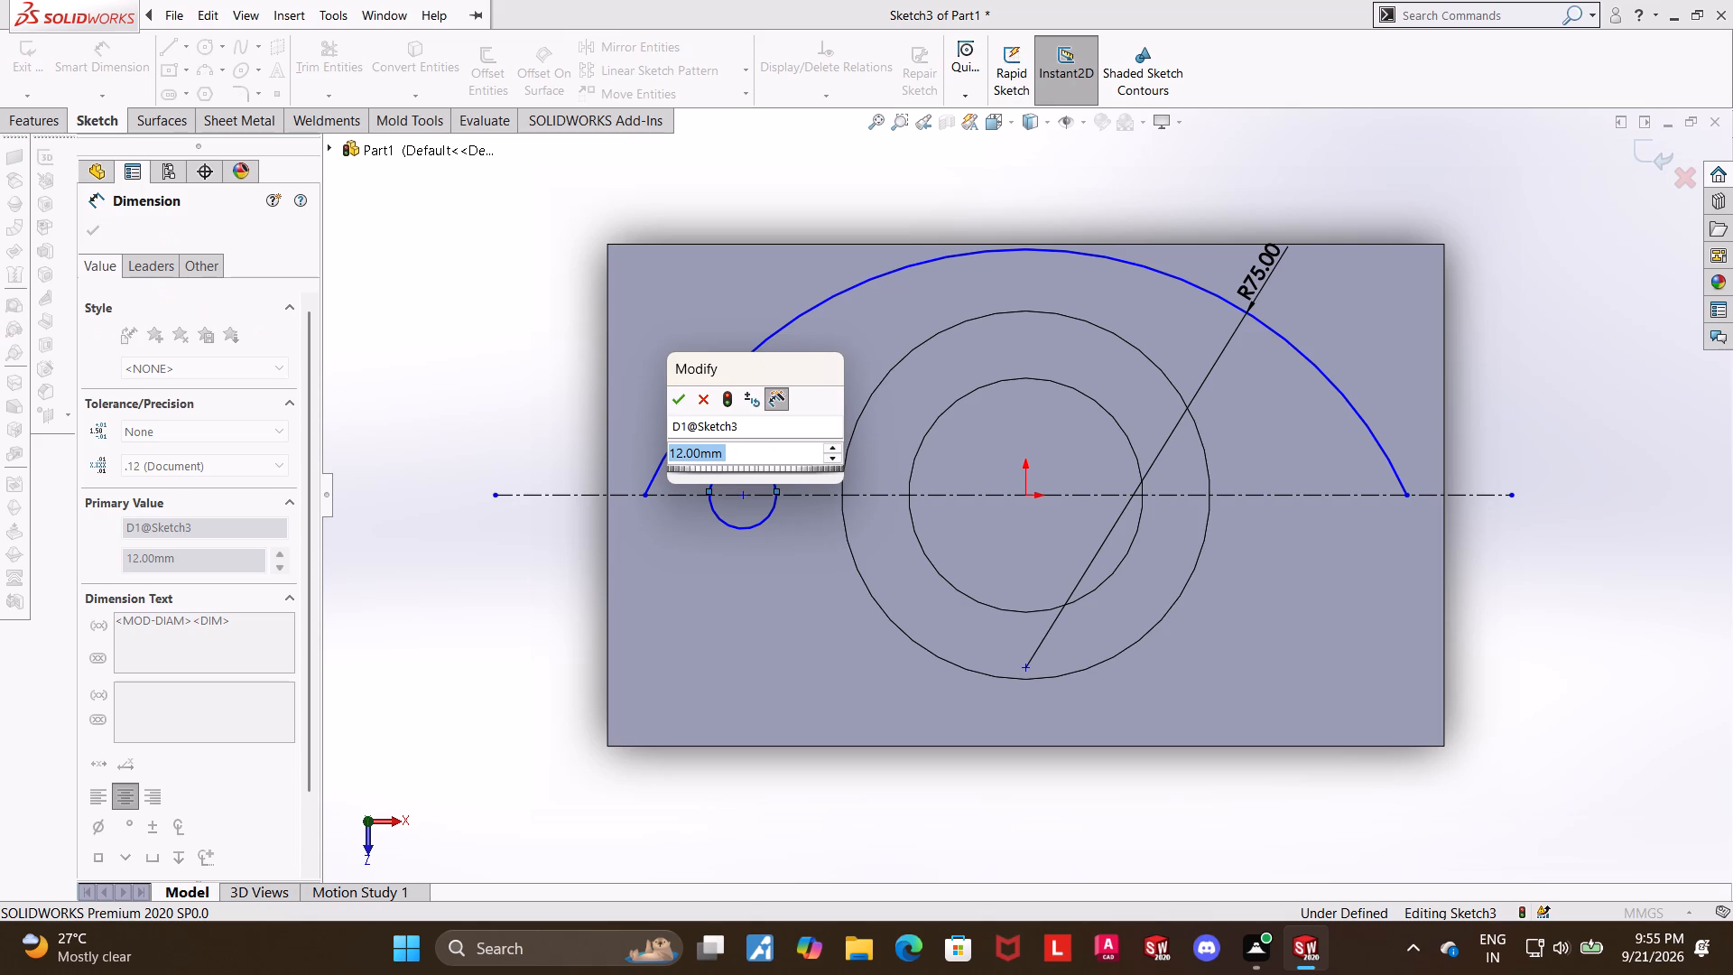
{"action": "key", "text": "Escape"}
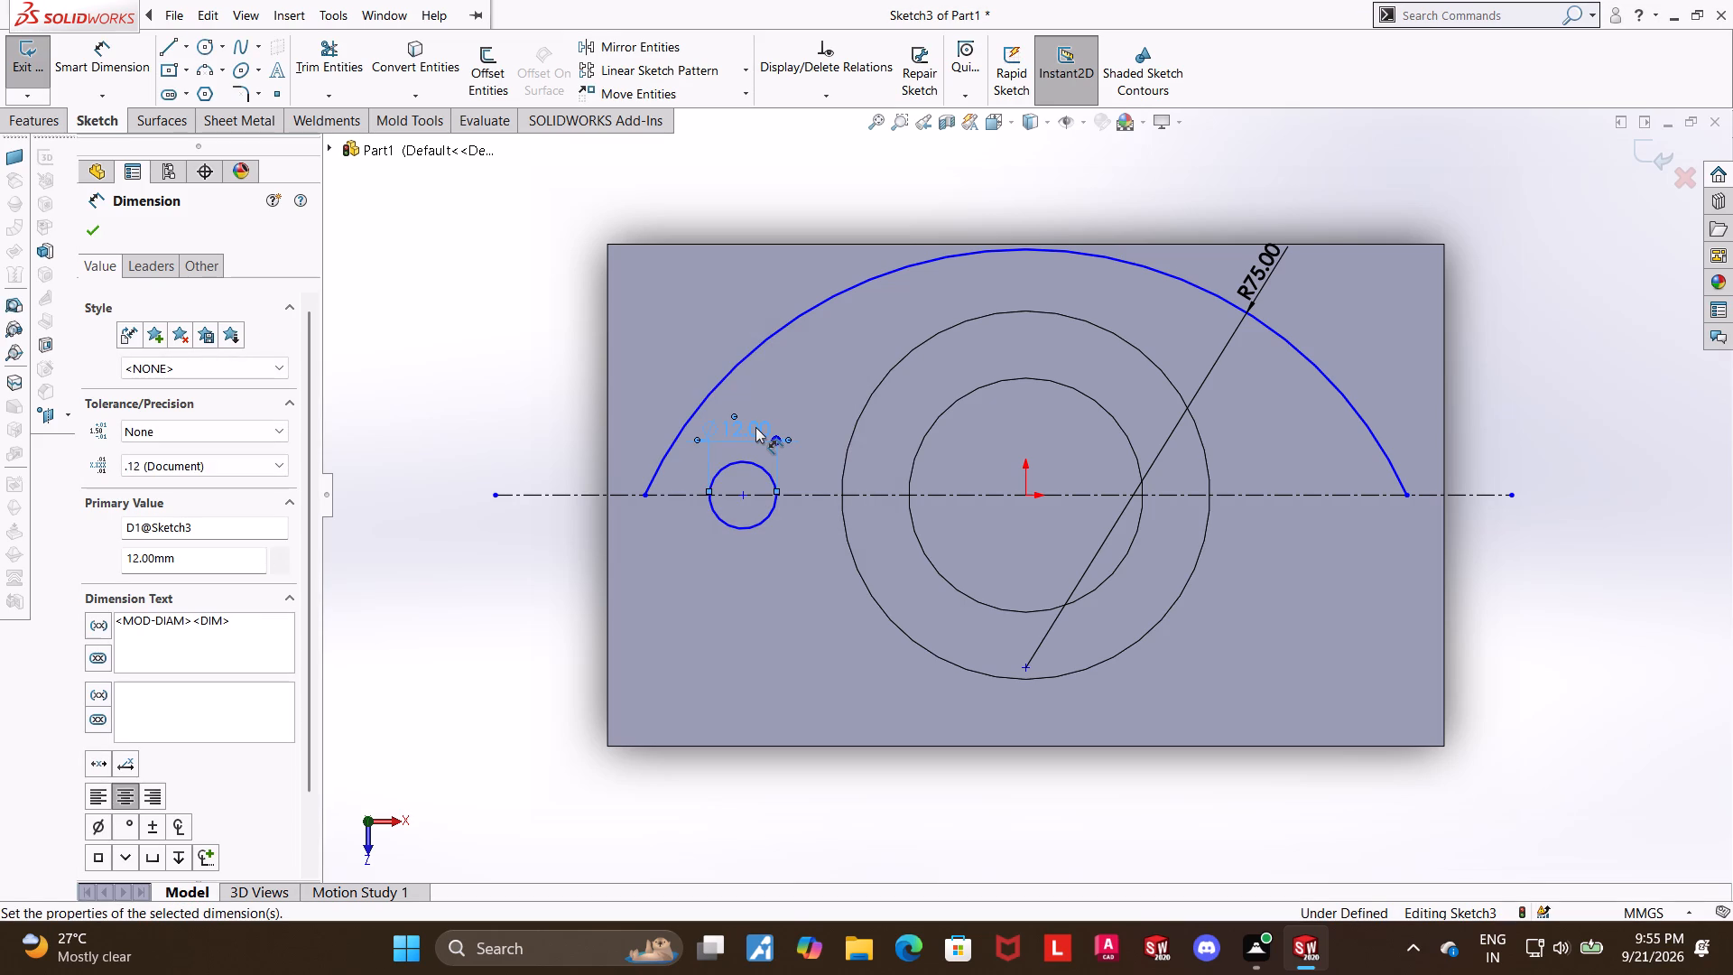
Dimension the horizontal distance between the arc's two endpoints and set it to 120 mm.
{"action": "left_click", "coordinate": [110, 56]}
{"action": "left_click", "coordinate": [648, 494]}
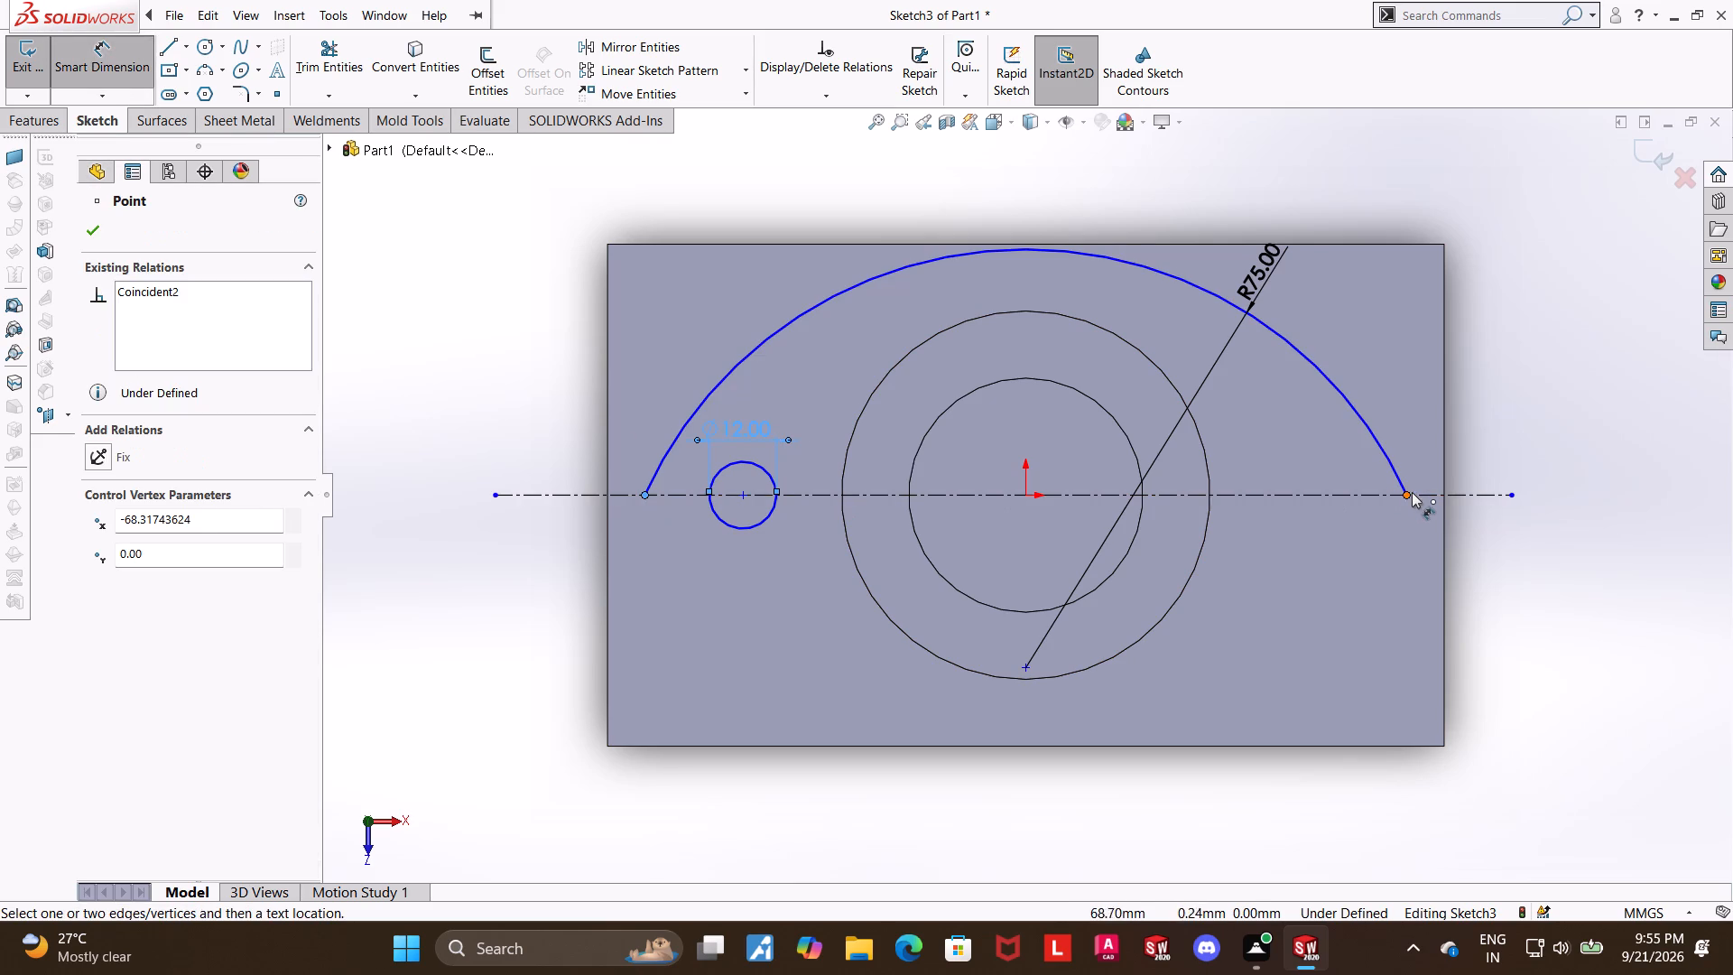
{"action": "left_click", "coordinate": [1412, 492]}
{"action": "scroll", "coordinate": [1185, 250], "scroll_direction": "up", "scroll_amount": 4}
{"action": "scroll", "coordinate": [1101, 342], "scroll_direction": "down", "scroll_amount": 2}
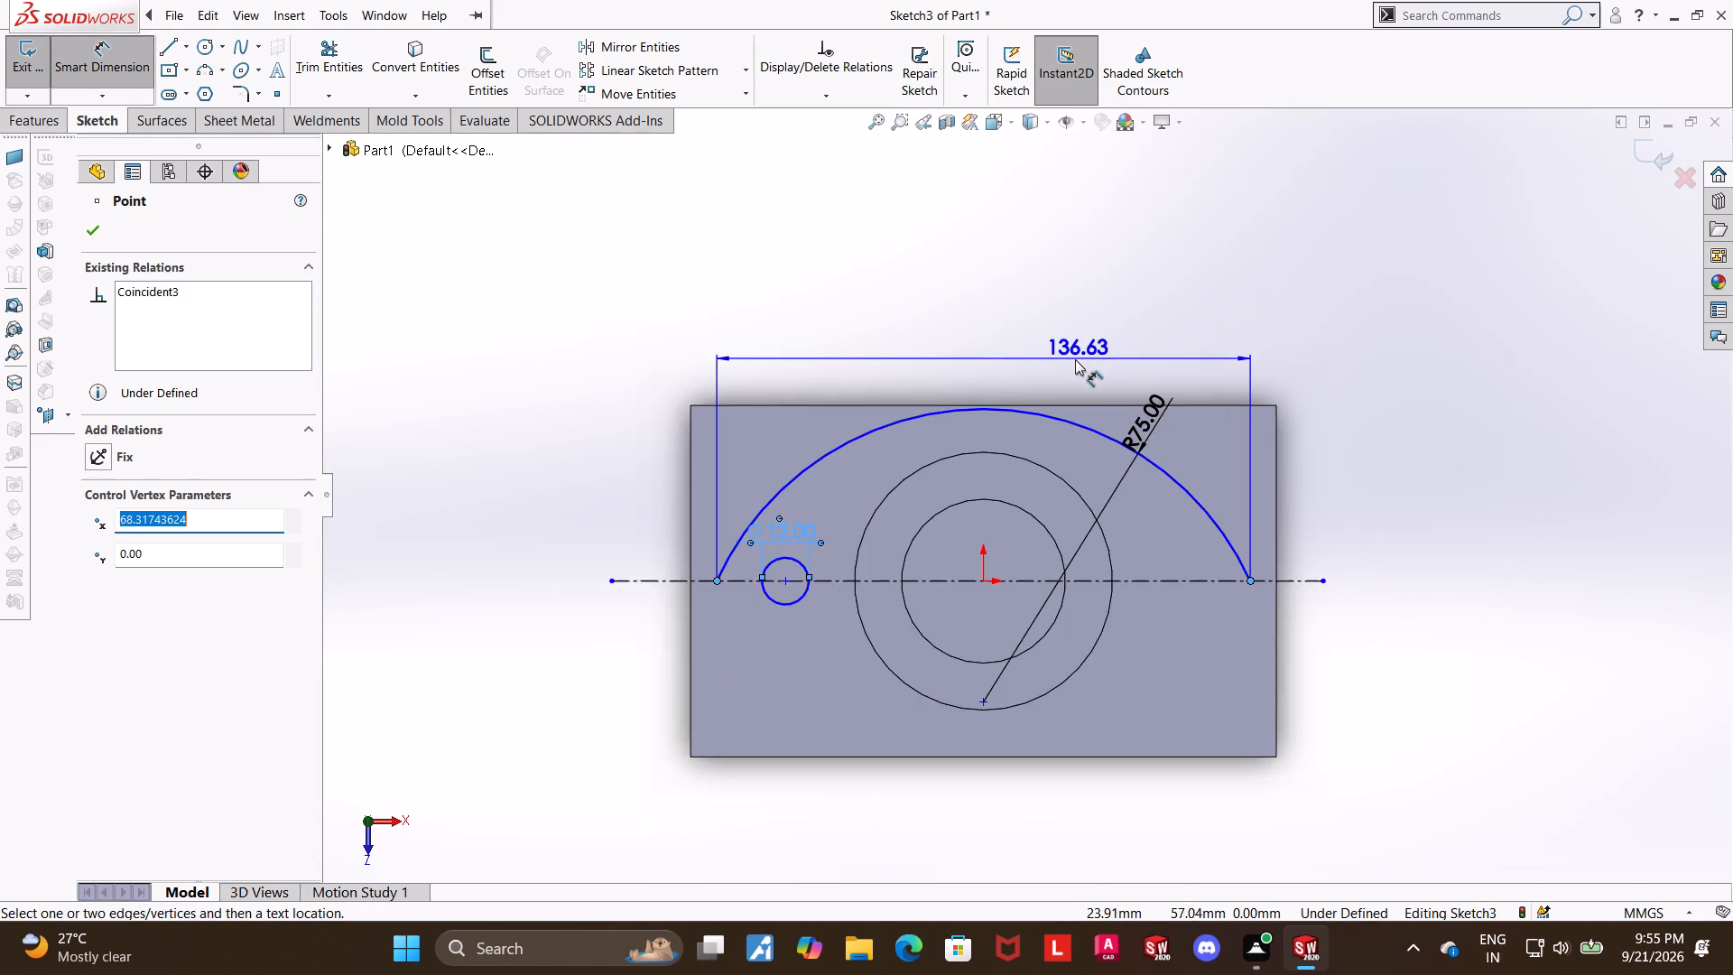
{"action": "scroll", "coordinate": [1072, 361], "scroll_direction": "down", "scroll_amount": 1}
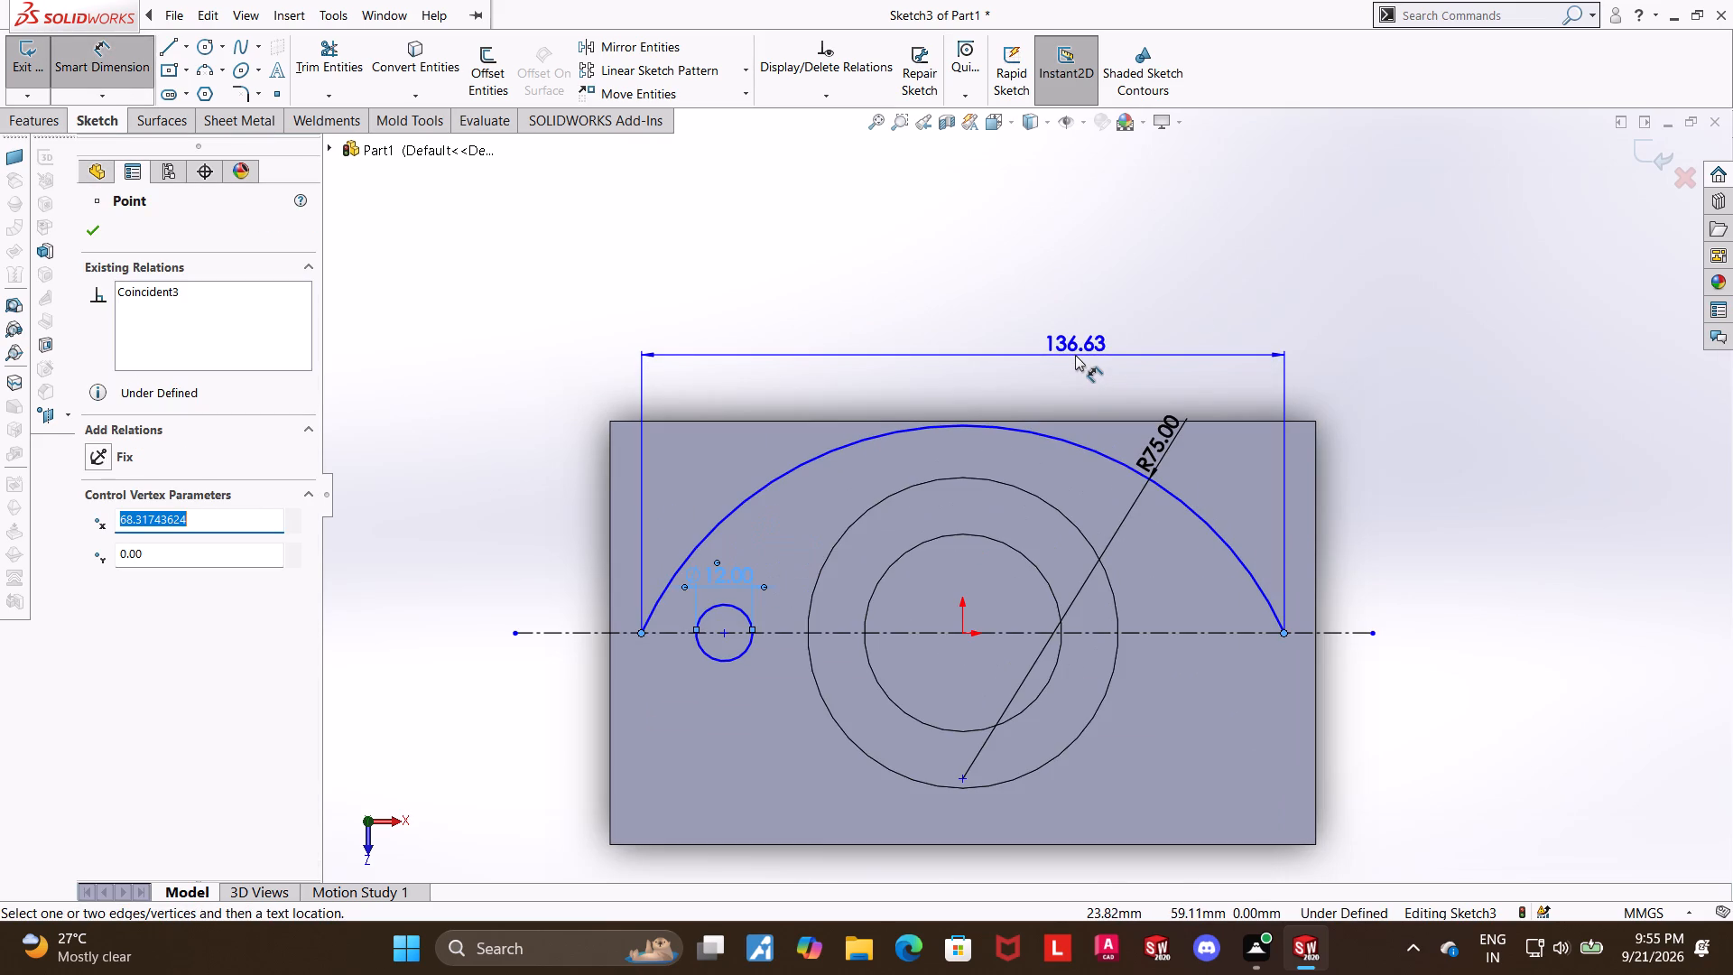
{"action": "left_click", "coordinate": [1075, 355]}
{"action": "type", "text": "120"}
{"action": "key", "text": "Return"}
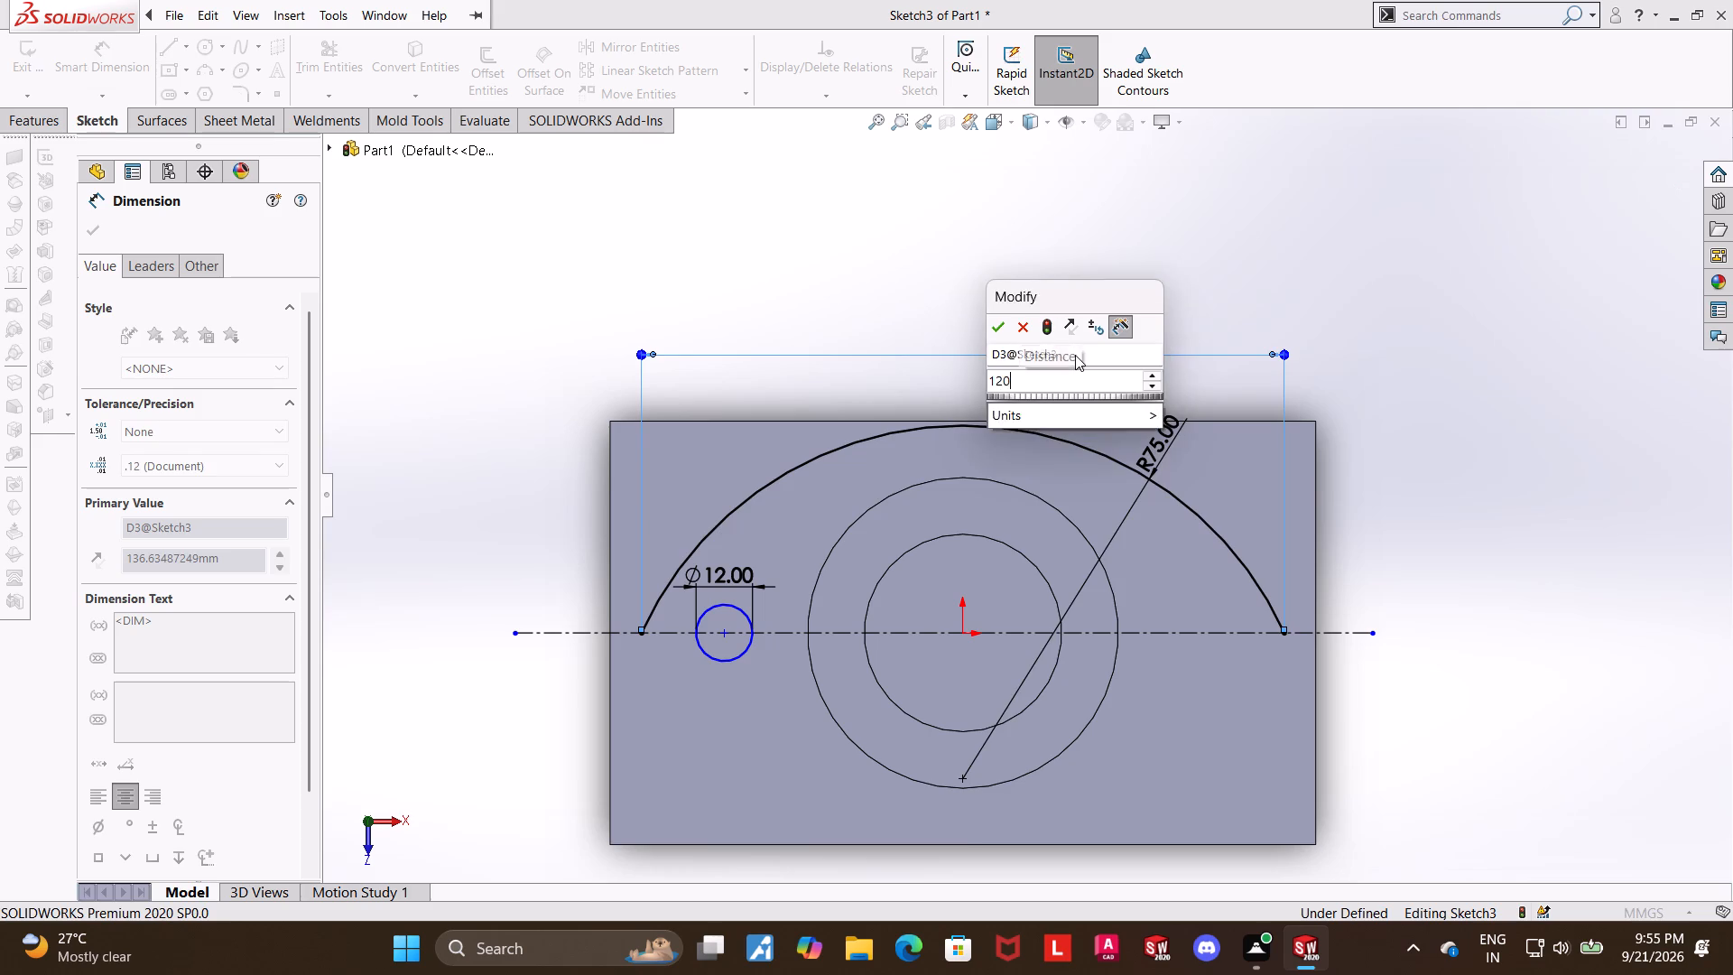
{"action": "key", "text": "Escape"}
{"action": "key", "text": "Escape"}
{"action": "scroll", "coordinate": [1012, 486], "scroll_direction": "down", "scroll_amount": 2}
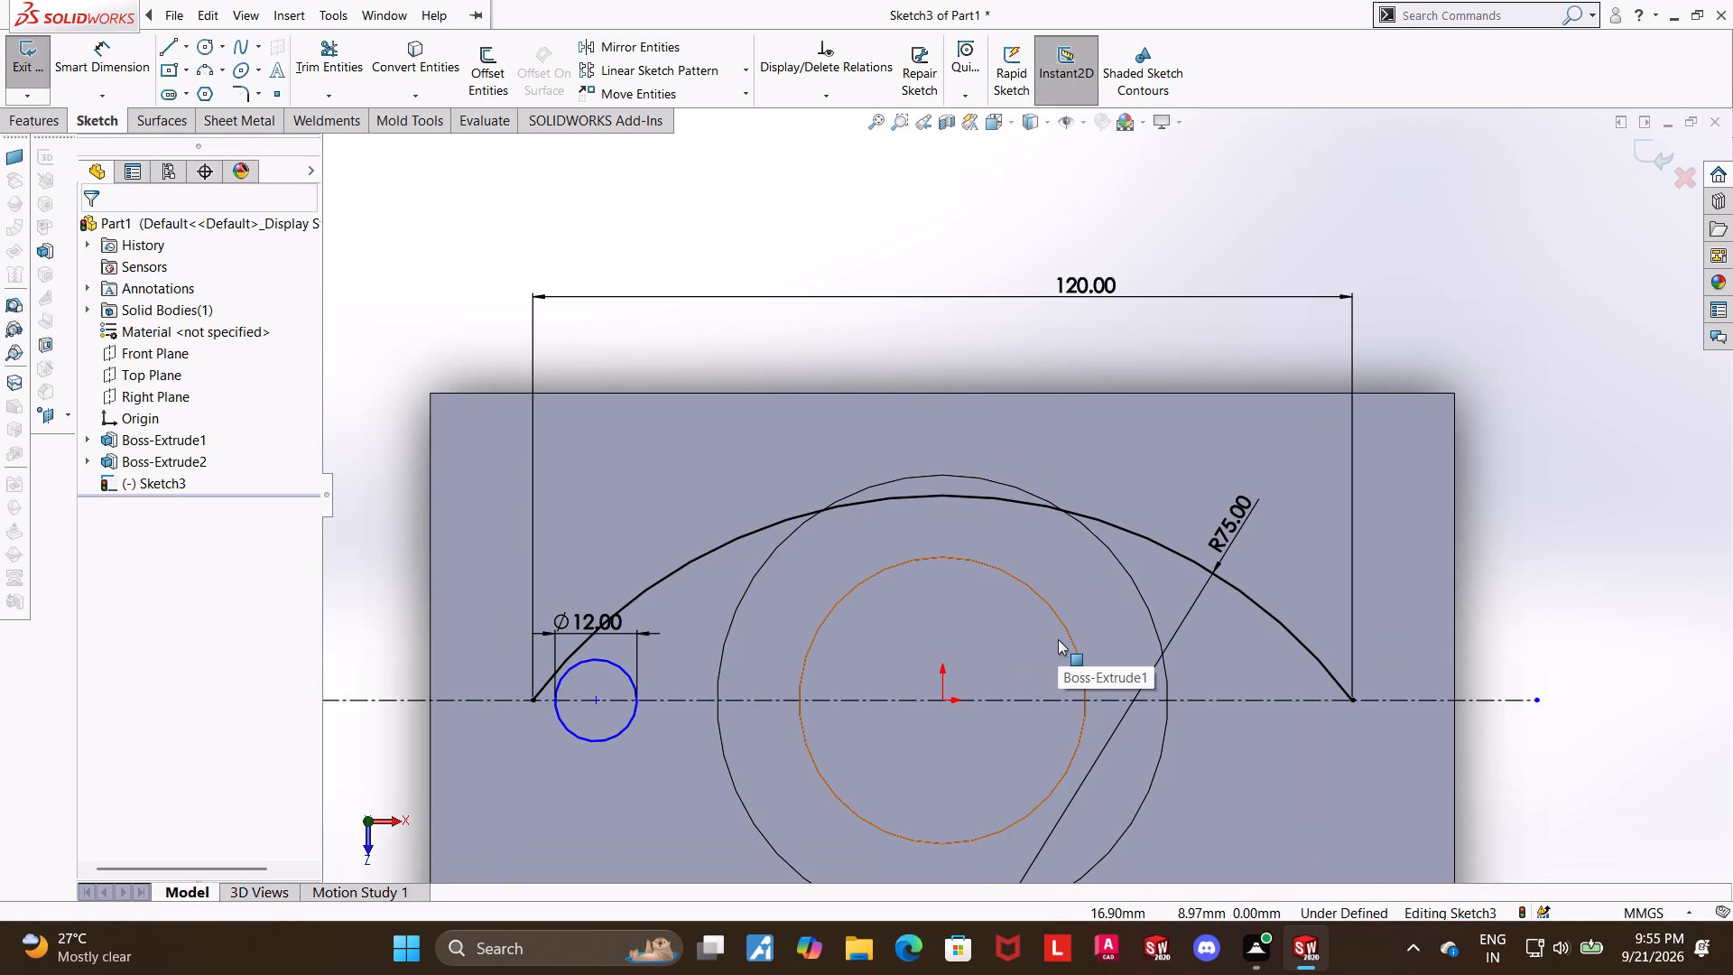
Delete the 12 mm circle together with its diameter dimension from the sketch.
{"action": "scroll", "coordinate": [988, 656], "scroll_direction": "up", "scroll_amount": 2}
{"action": "scroll", "coordinate": [721, 629], "scroll_direction": "down", "scroll_amount": 2}
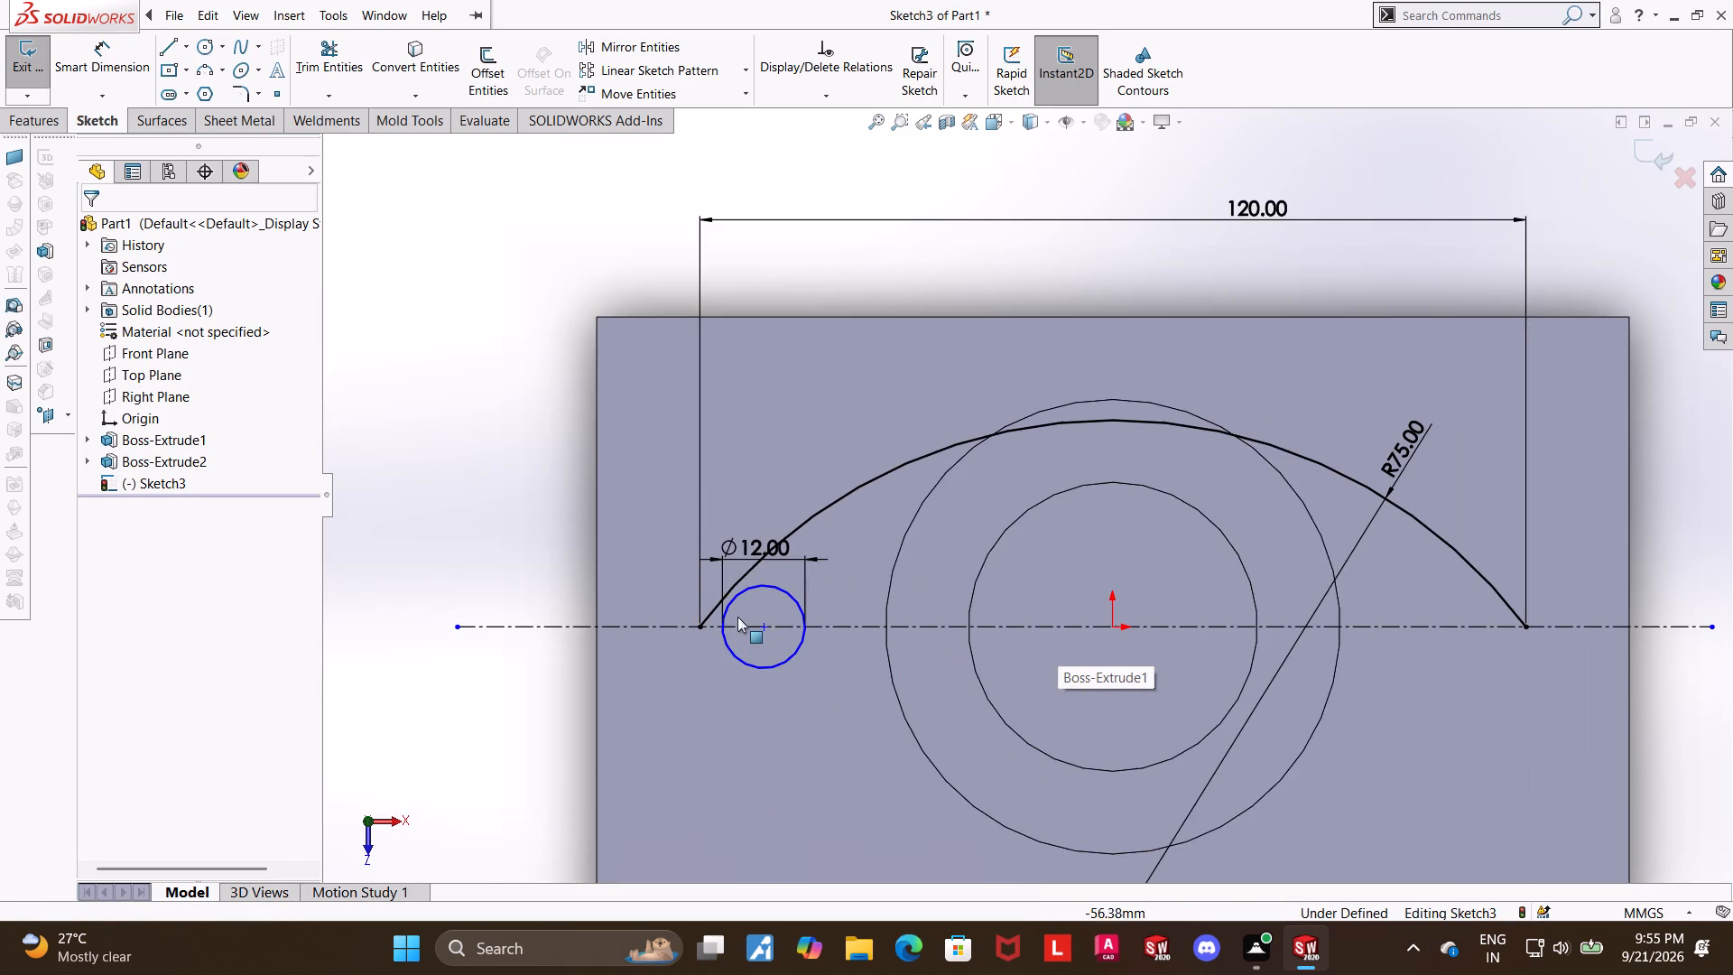
{"action": "right_click", "coordinate": [789, 658]}
{"action": "left_click", "coordinate": [830, 877]}
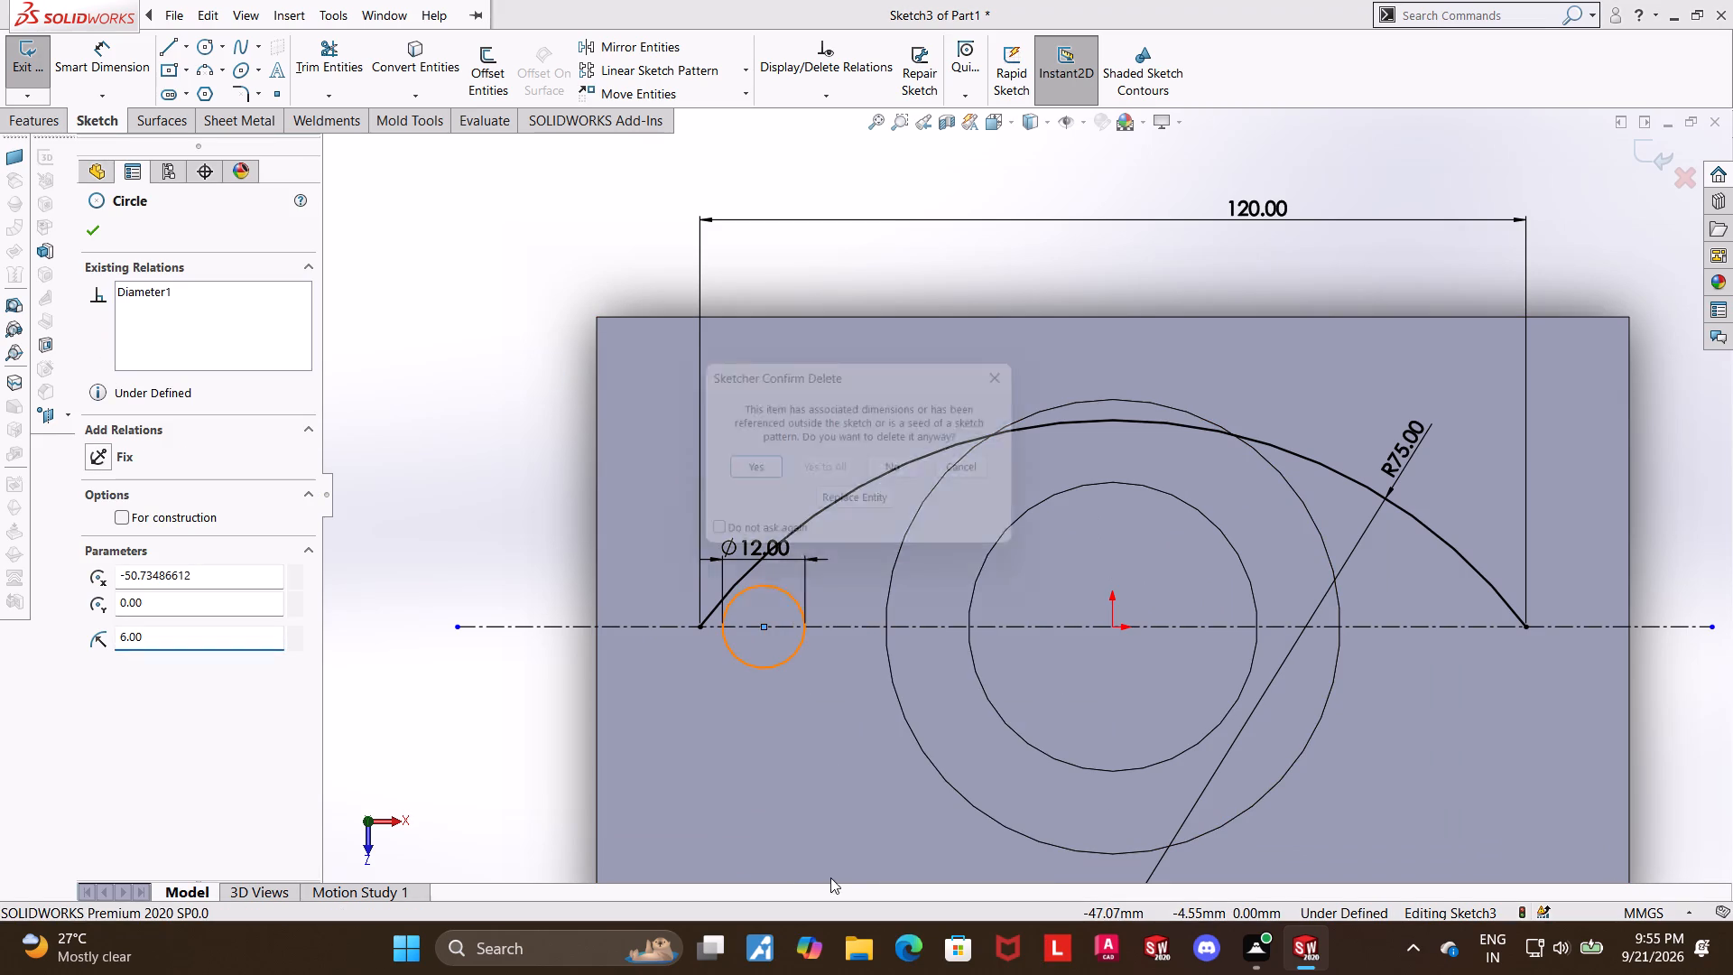
{"action": "left_click", "coordinate": [762, 471]}
Trim away the R75 arc with Power trim, leaving the horizontal construction line in the sketch.
{"action": "scroll", "coordinate": [1098, 631], "scroll_direction": "up", "scroll_amount": 2}
{"action": "scroll", "coordinate": [1216, 491], "scroll_direction": "down", "scroll_amount": 1}
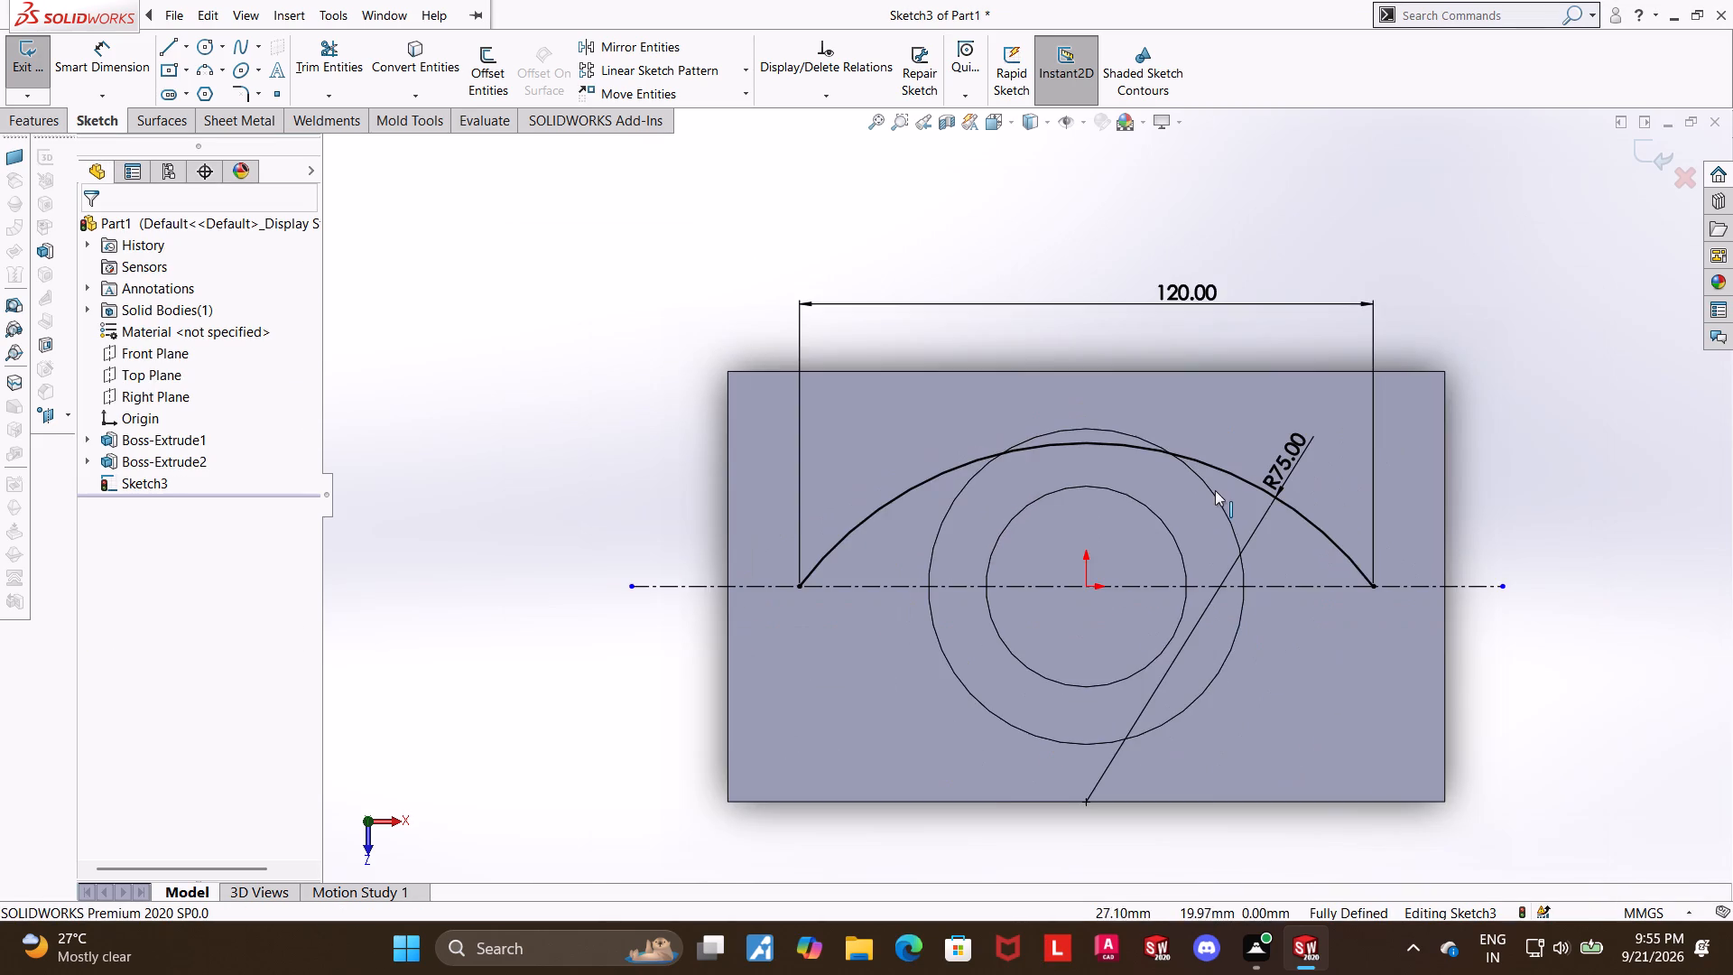
{"action": "left_click", "coordinate": [357, 56]}
{"action": "left_click_drag", "start_coordinate": [816, 539], "coordinate": [784, 461]}
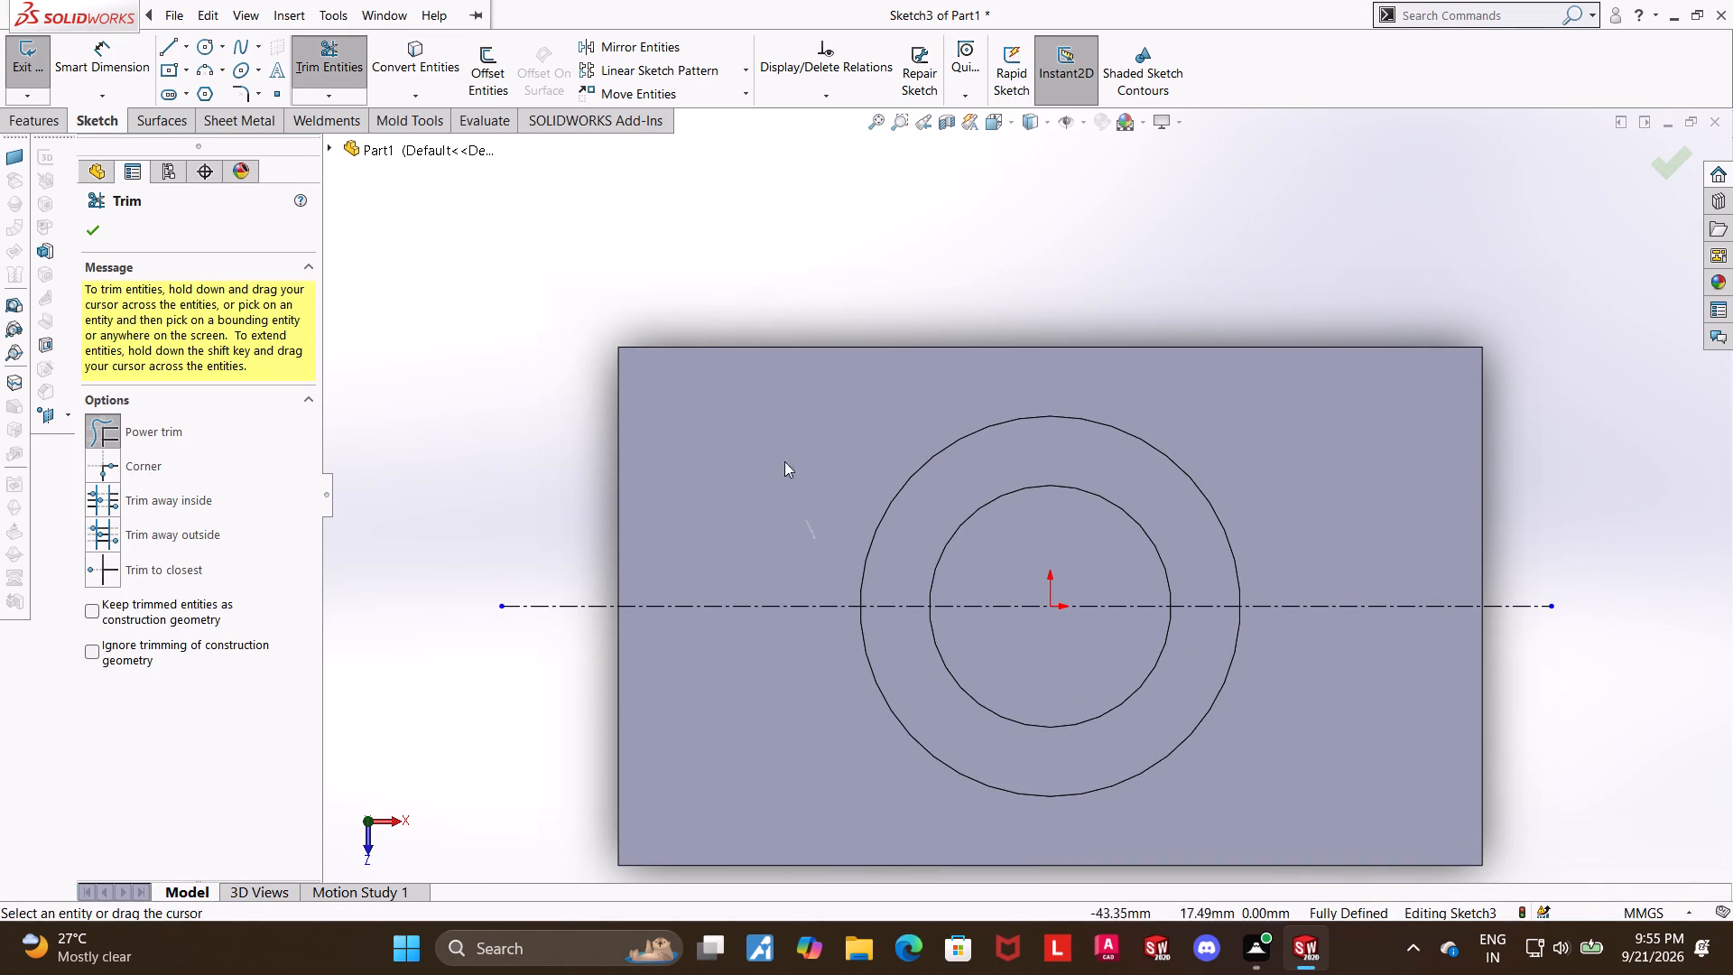
{"action": "left_click_drag", "start_coordinate": [784, 461], "coordinate": [782, 448]}
{"action": "scroll", "coordinate": [1259, 604], "scroll_direction": "up", "scroll_amount": 1}
{"action": "key", "text": "grave"}
{"action": "key", "text": "grave"}
{"action": "key", "text": "grave"}
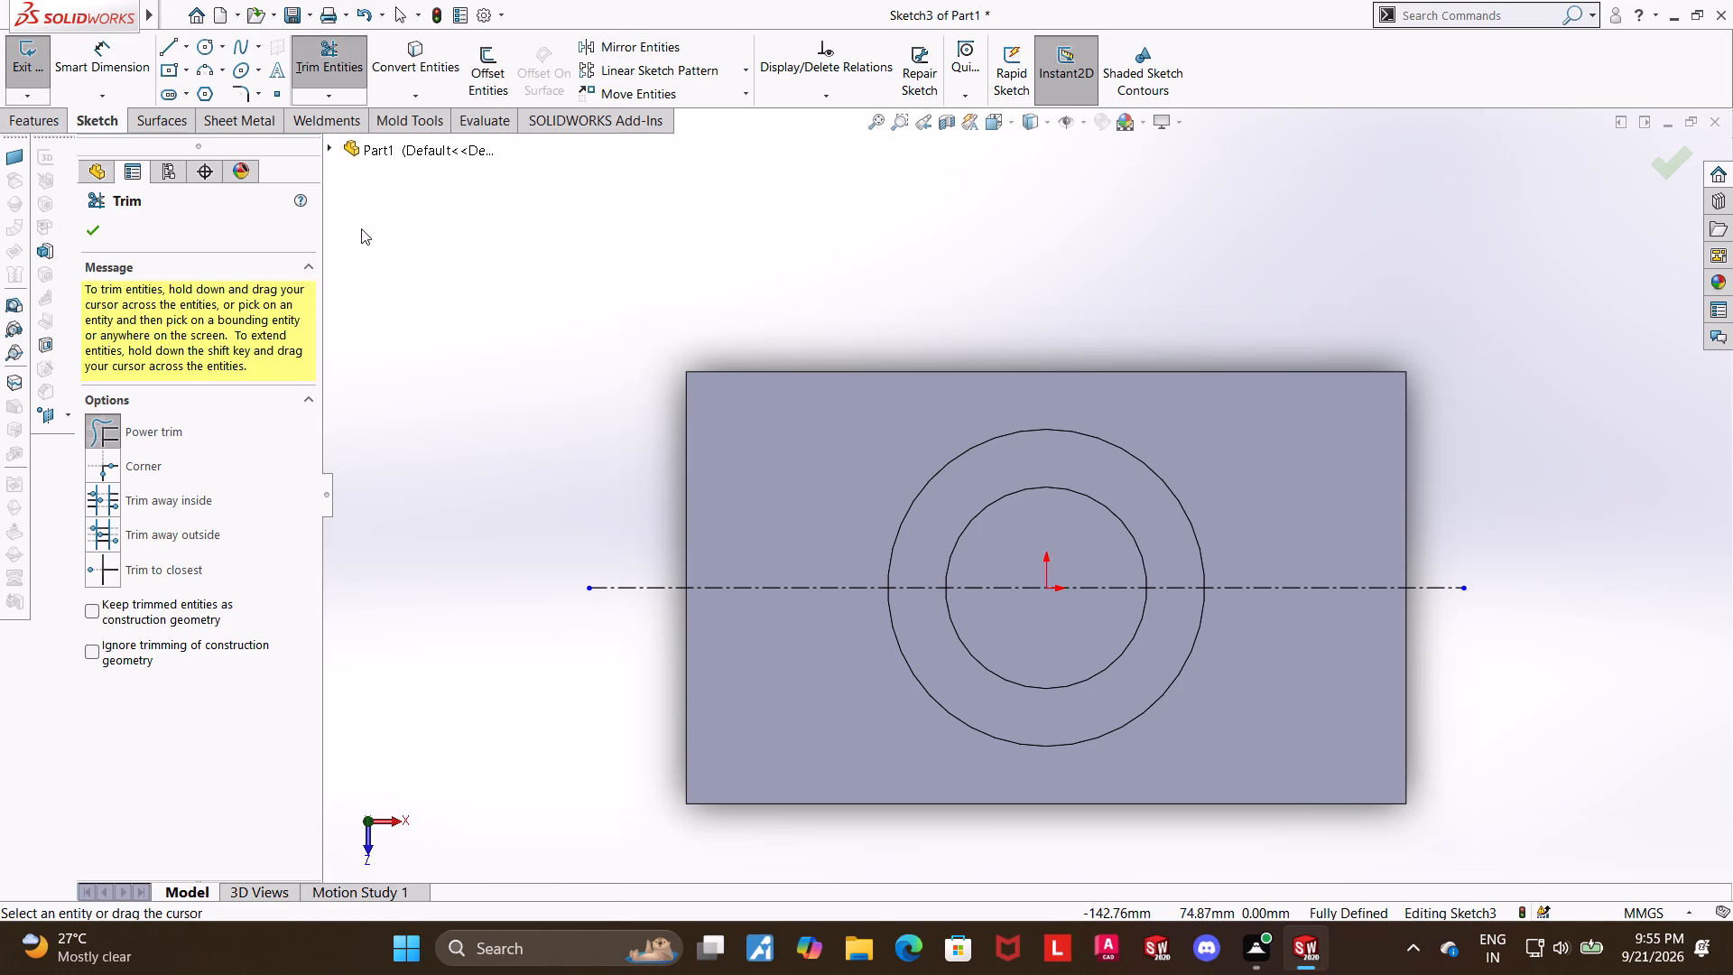
{"action": "middle_click_drag", "start_coordinate": [671, 357], "coordinate": [733, 230]}
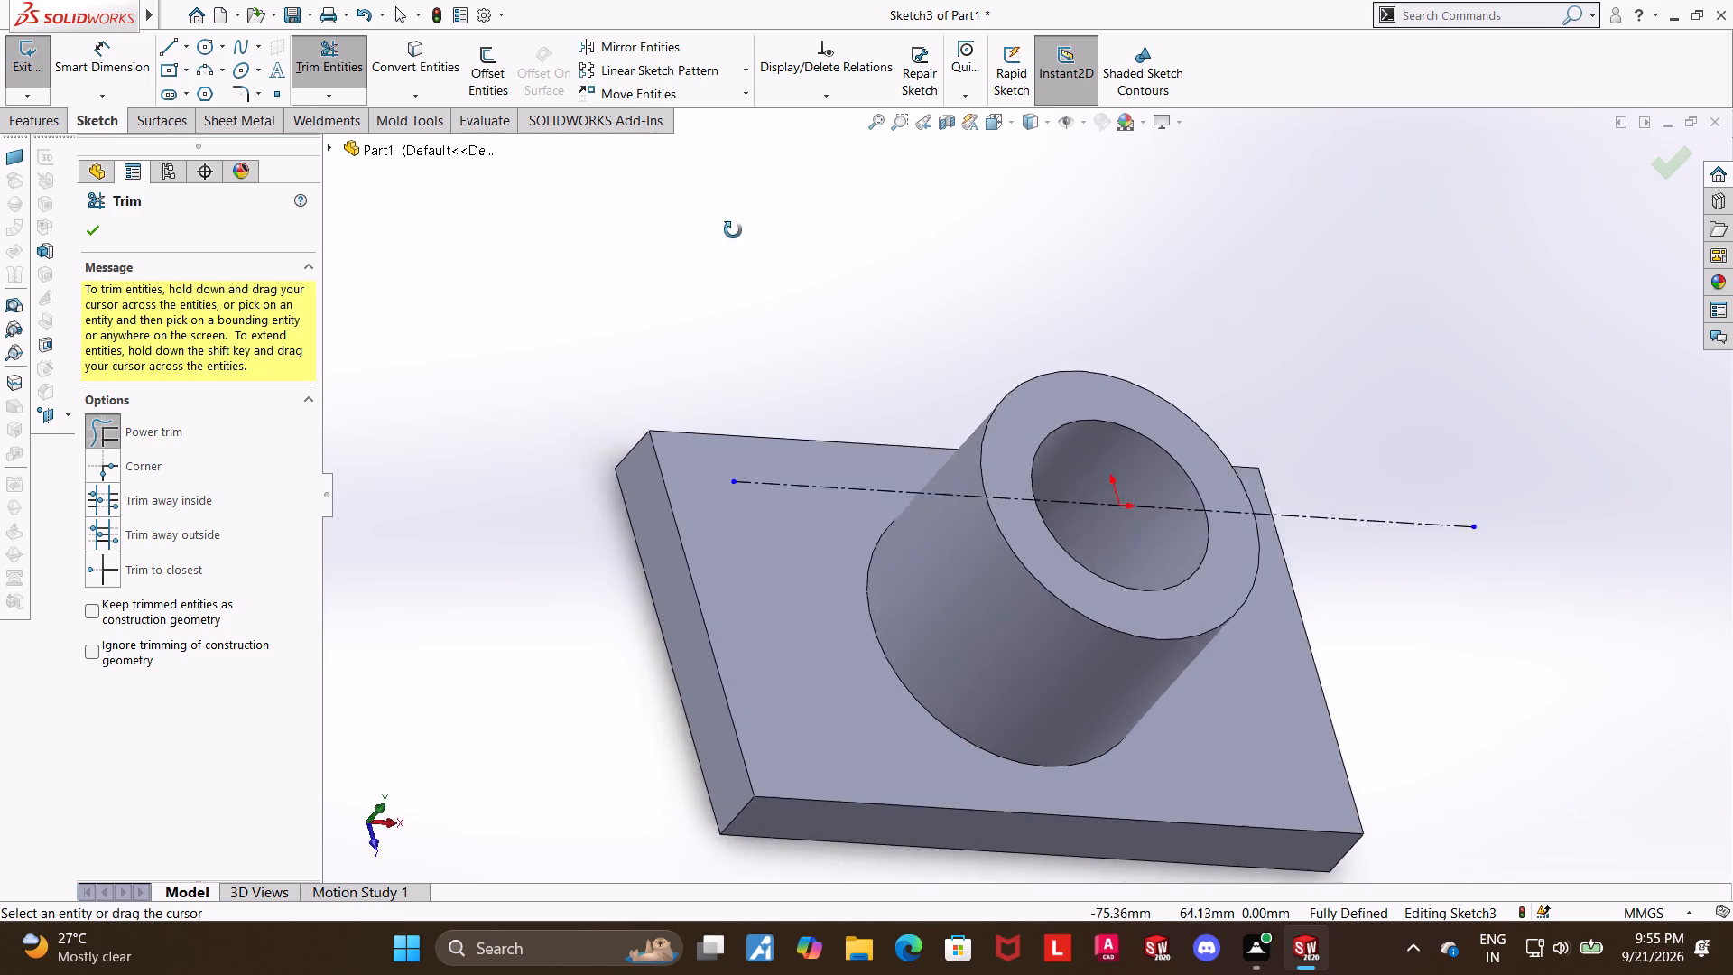
{"action": "middle_click_drag", "start_coordinate": [733, 230], "coordinate": [690, 256]}
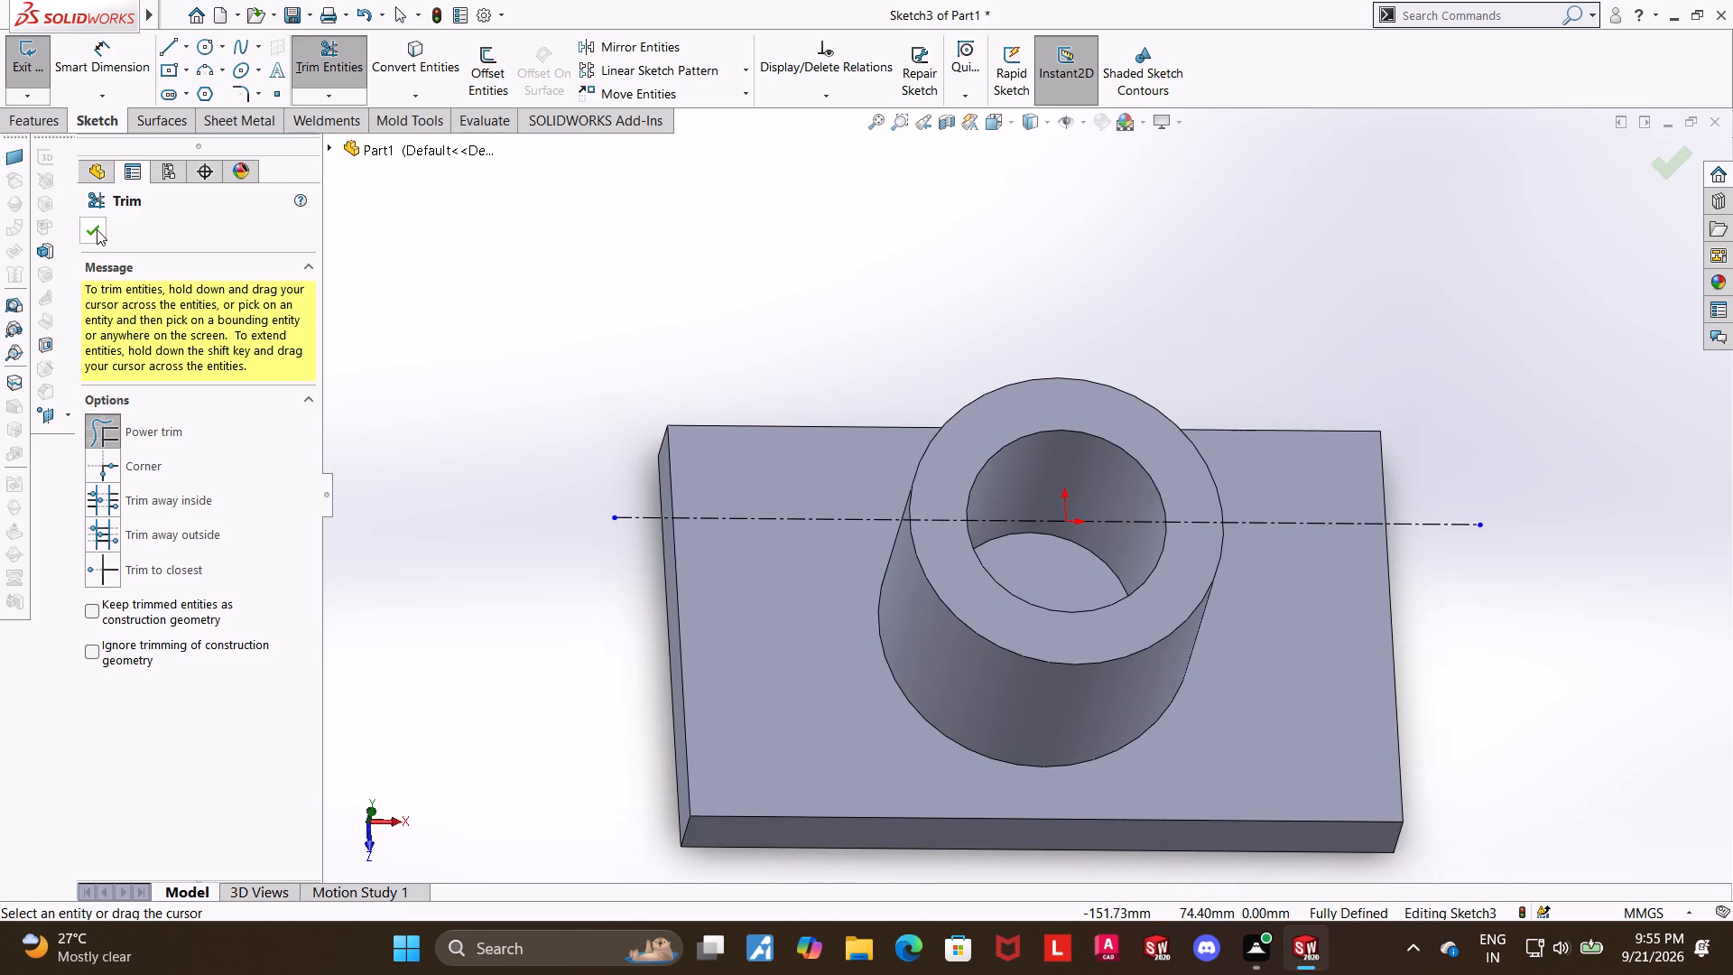
{"action": "left_click", "coordinate": [97, 229]}
In top view, sketch an ellipse centred on the origin with radii of about 57.5 mm horizontally and 37.6 mm vertically.
{"action": "left_click", "coordinate": [992, 126]}
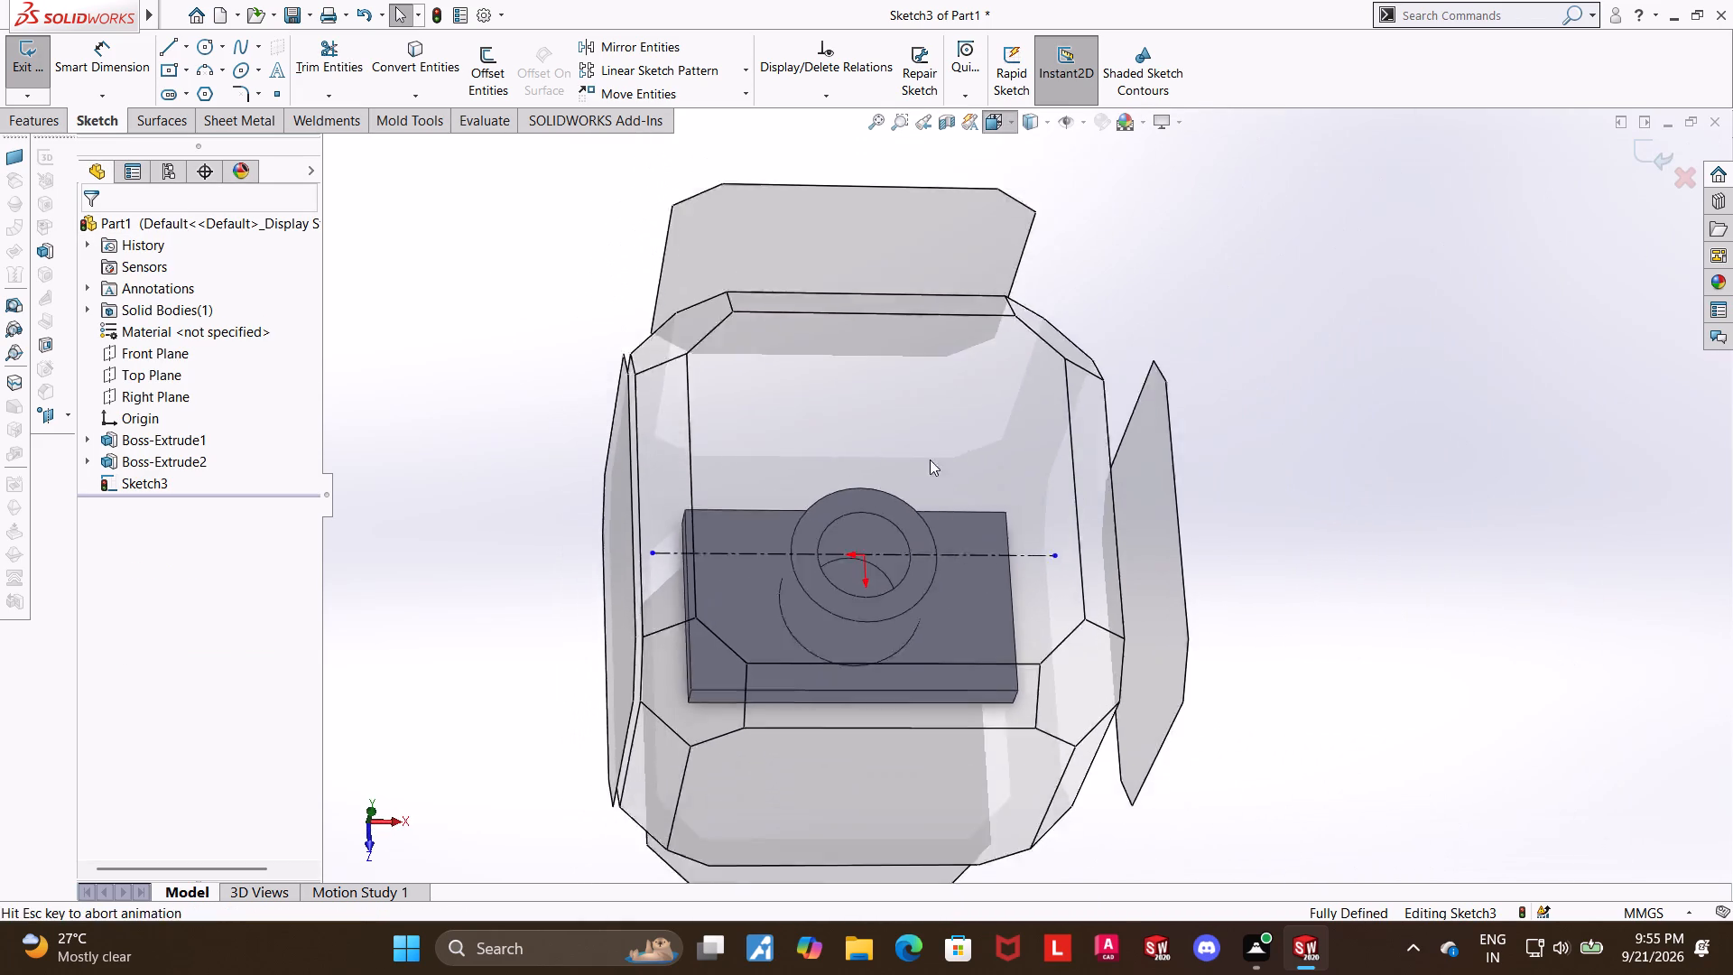
{"action": "left_click", "coordinate": [902, 464]}
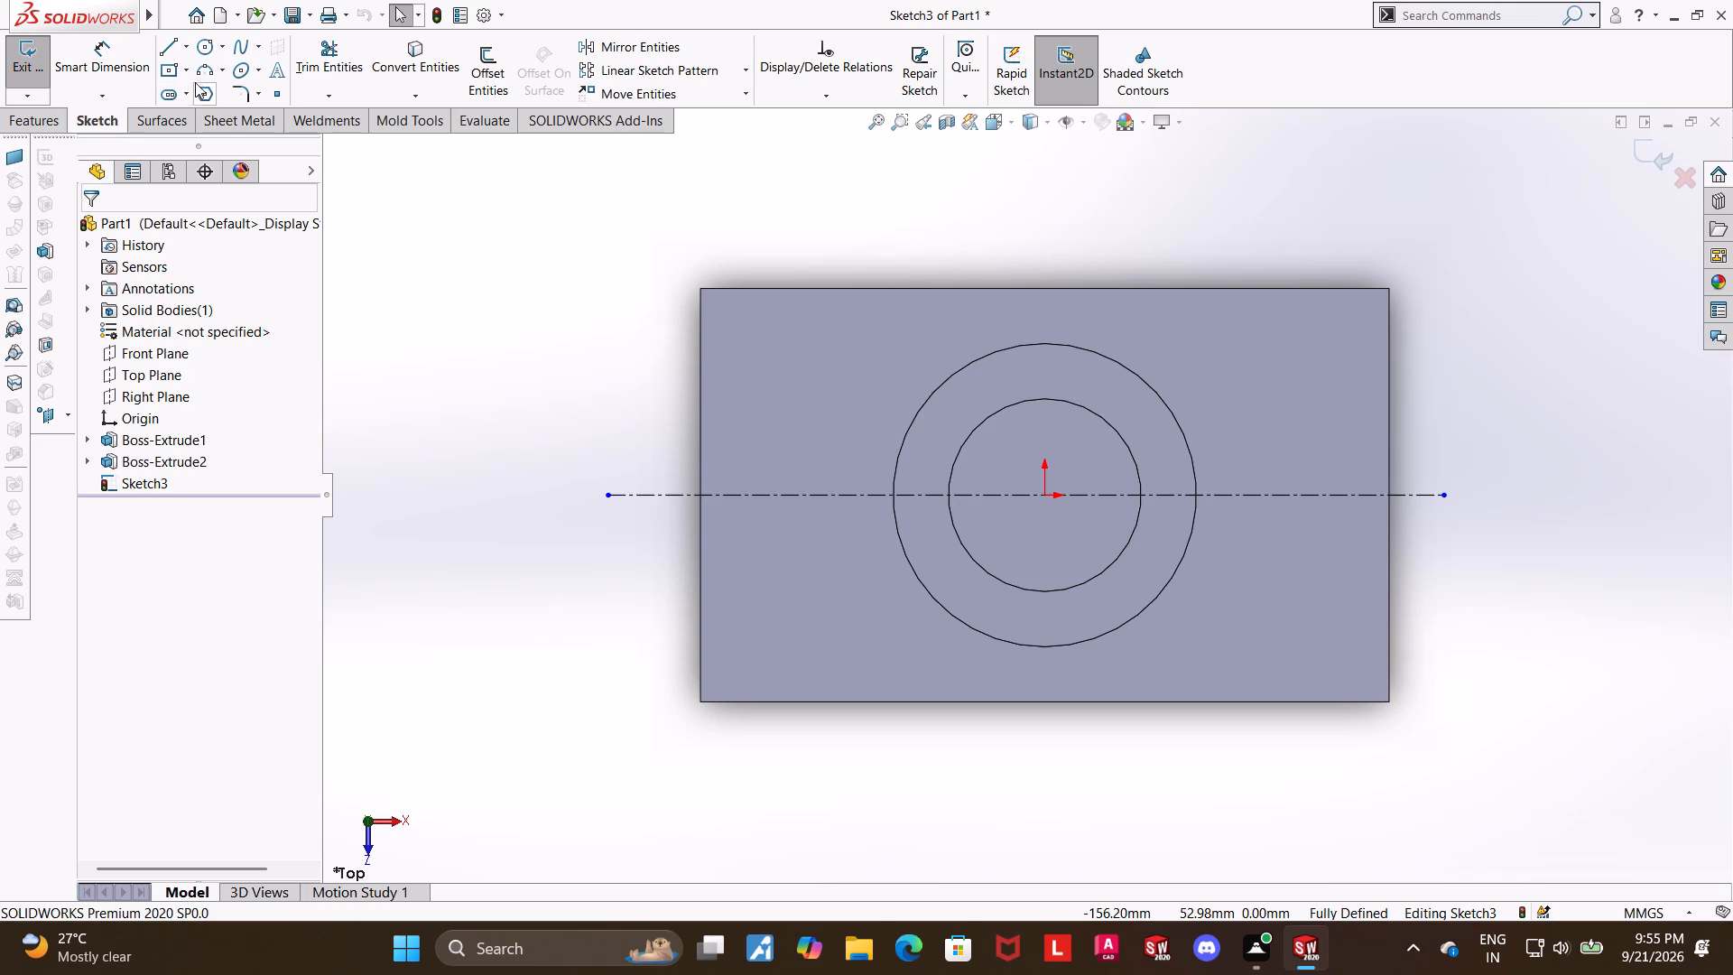
{"action": "left_click", "coordinate": [247, 67]}
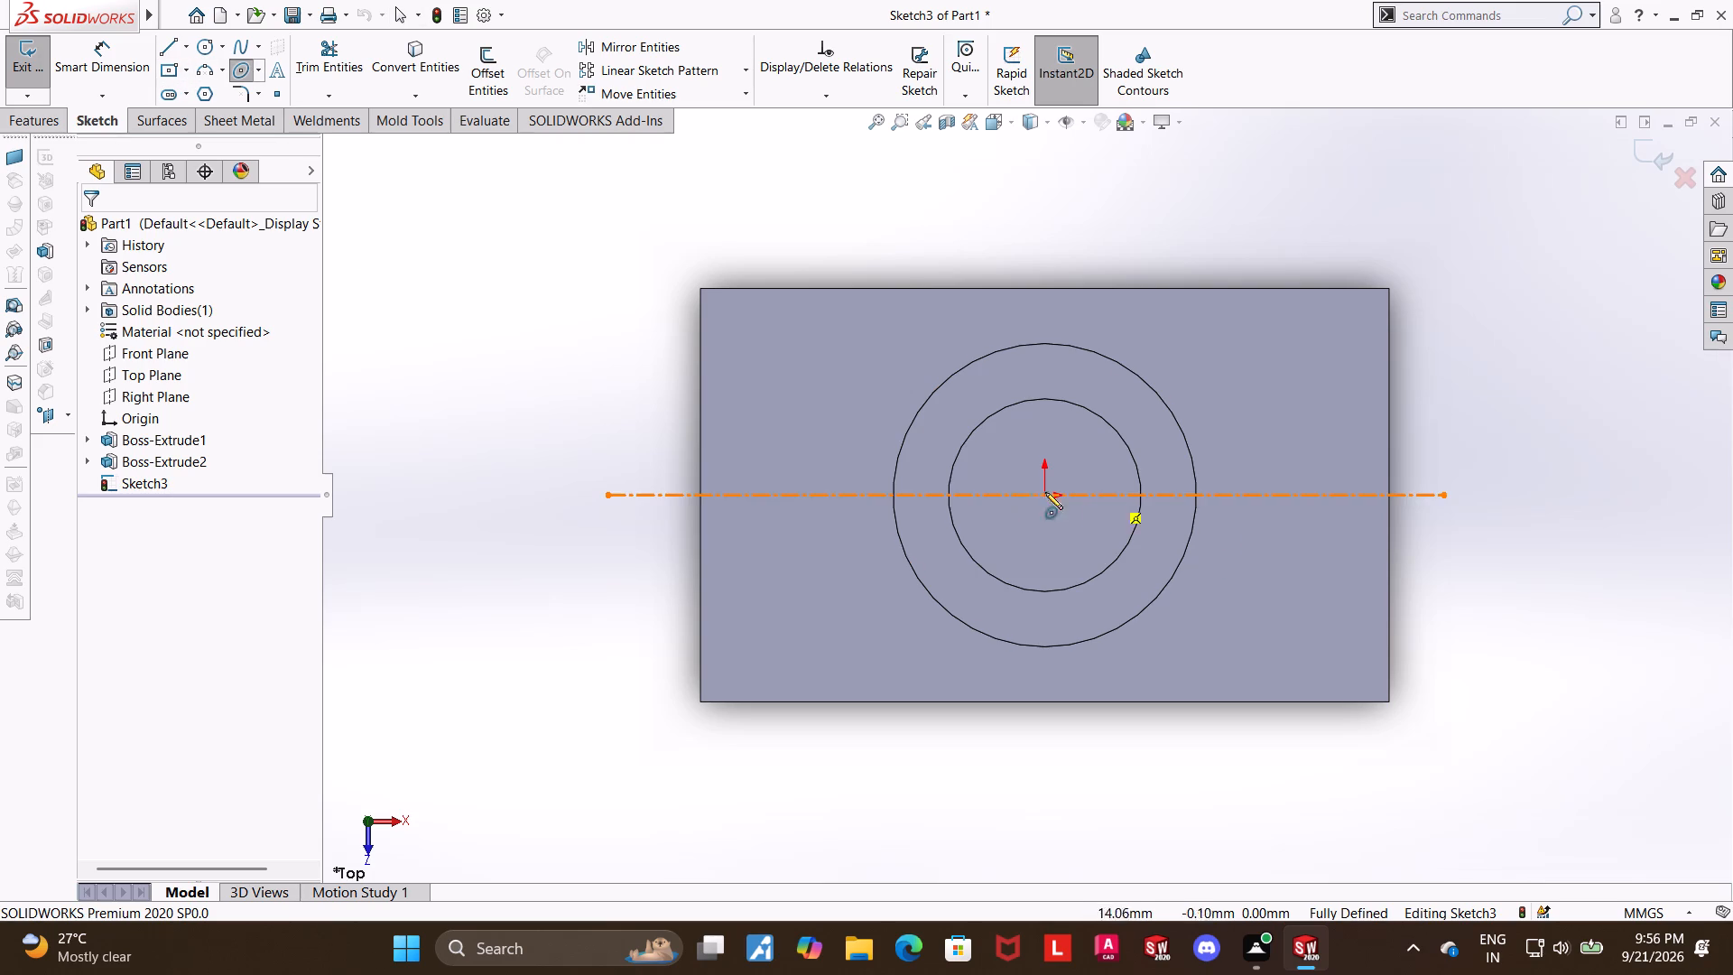
{"action": "left_click", "coordinate": [1043, 491]}
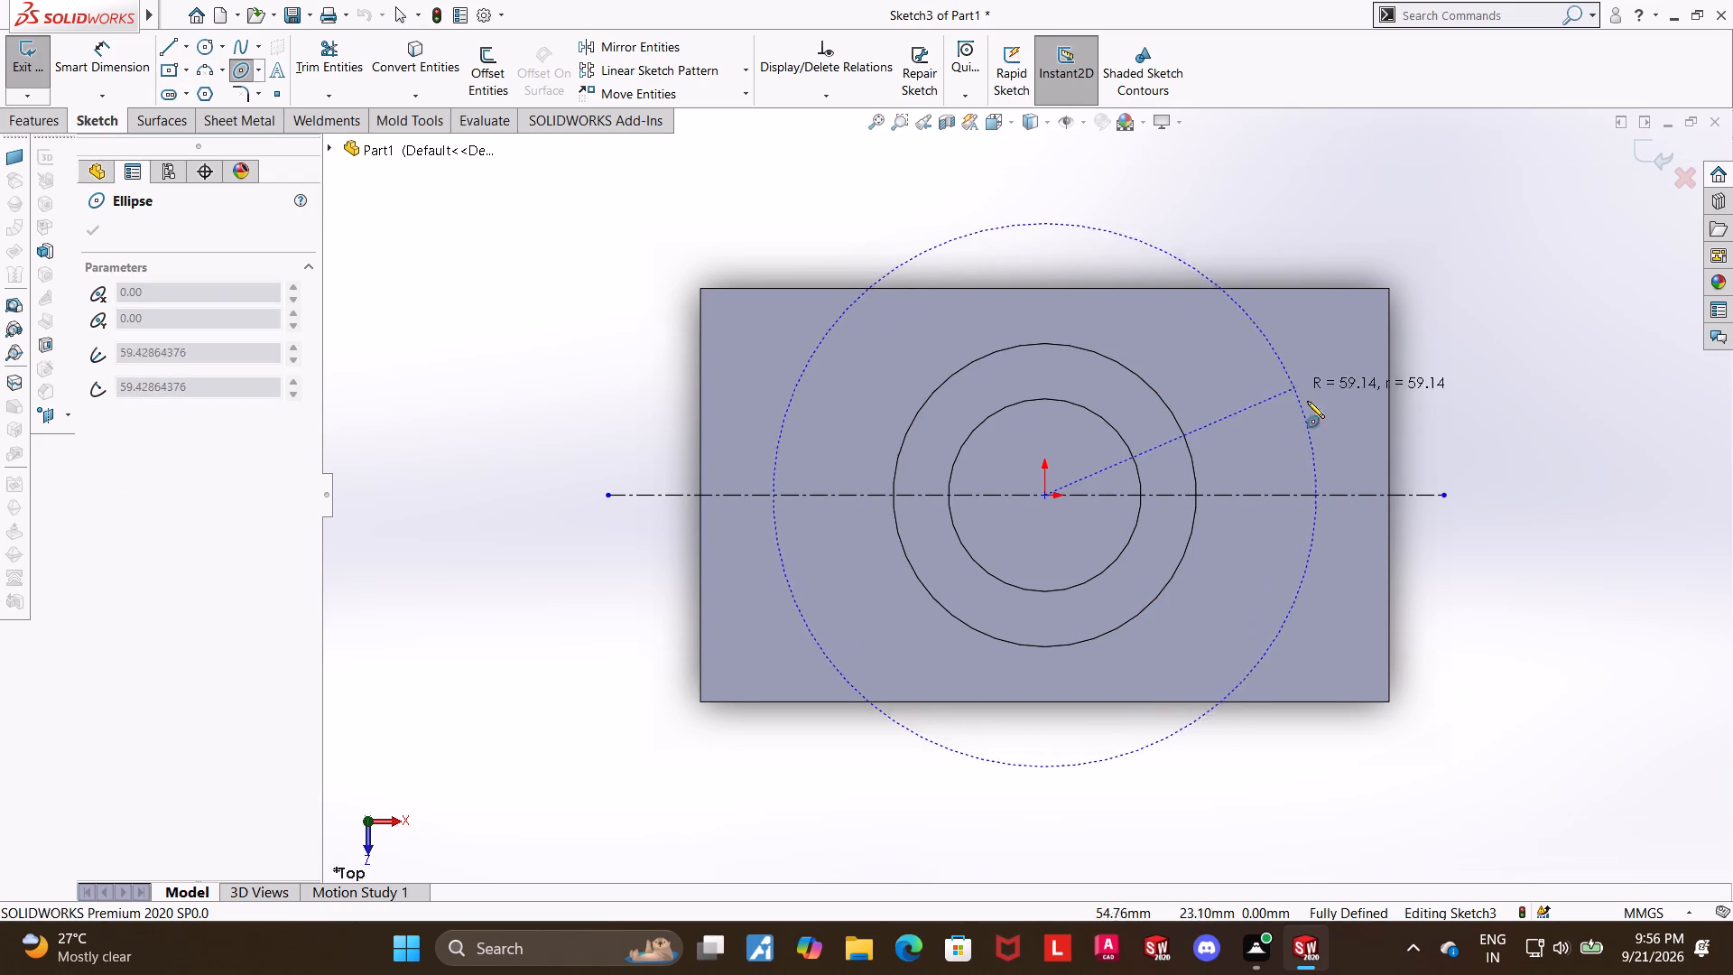
{"action": "left_click", "coordinate": [1309, 493]}
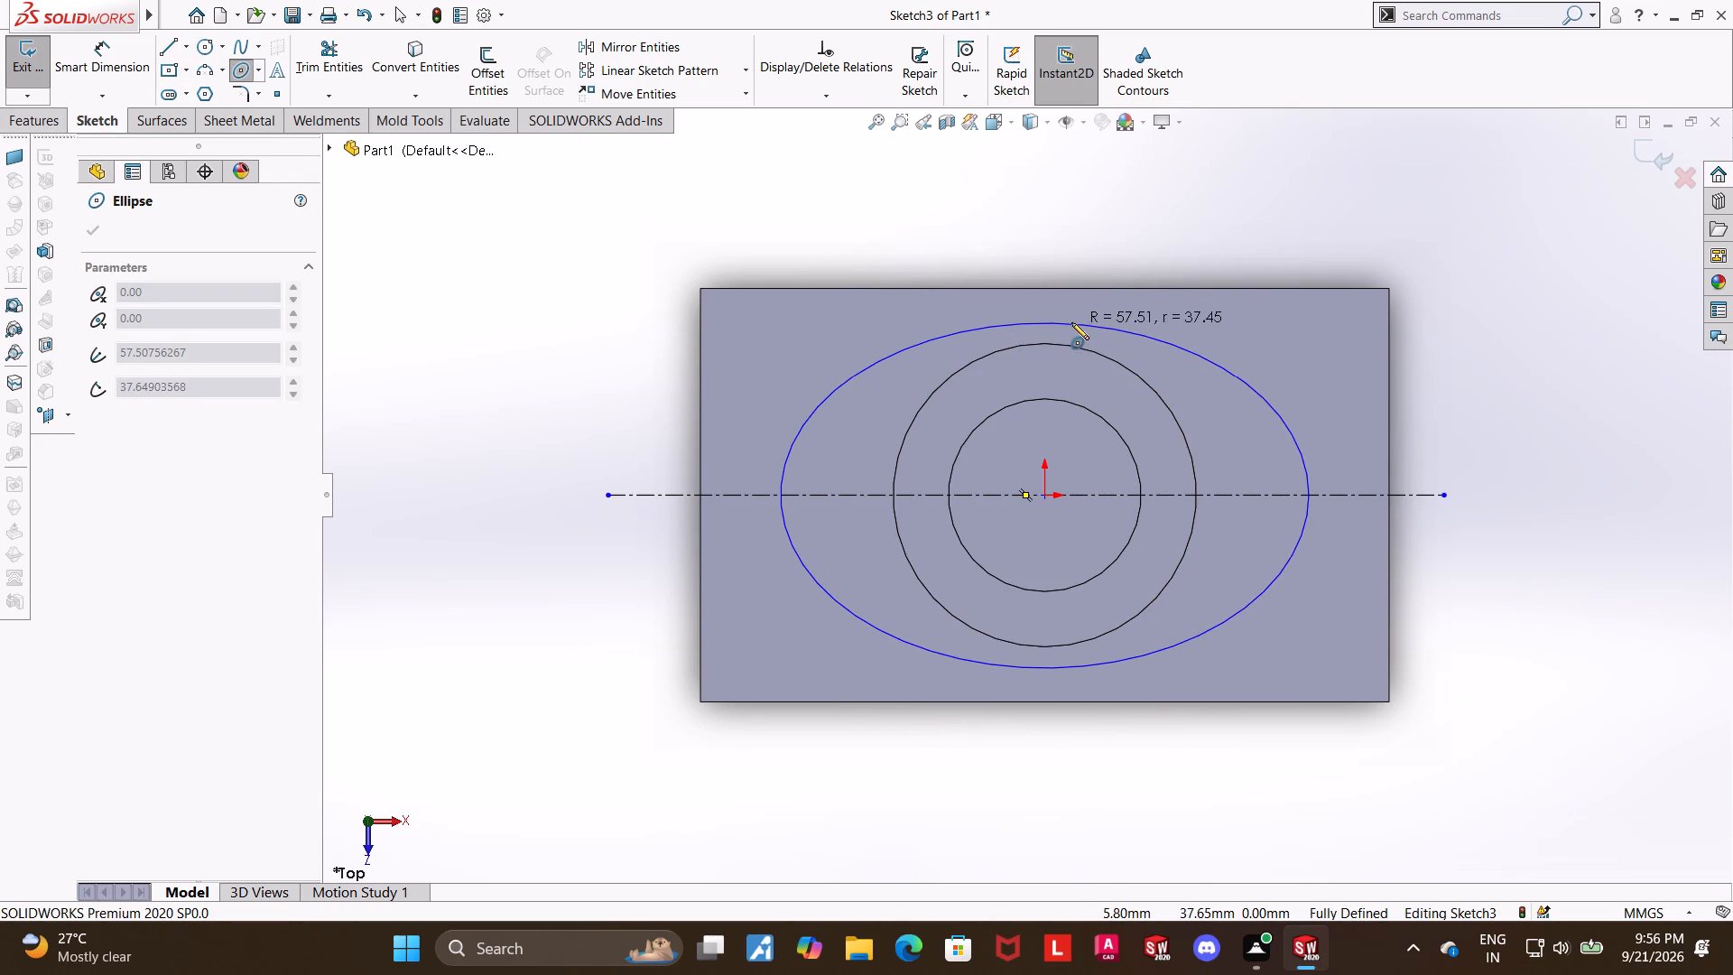
{"action": "left_click", "coordinate": [1071, 322]}
{"action": "key", "text": "Escape"}
{"action": "key", "text": "Escape"}
{"action": "key", "text": "Escape"}
Dimension the horizontal distance between the ellipse's two side points and set it to 120 mm.
{"action": "left_click", "coordinate": [140, 60]}
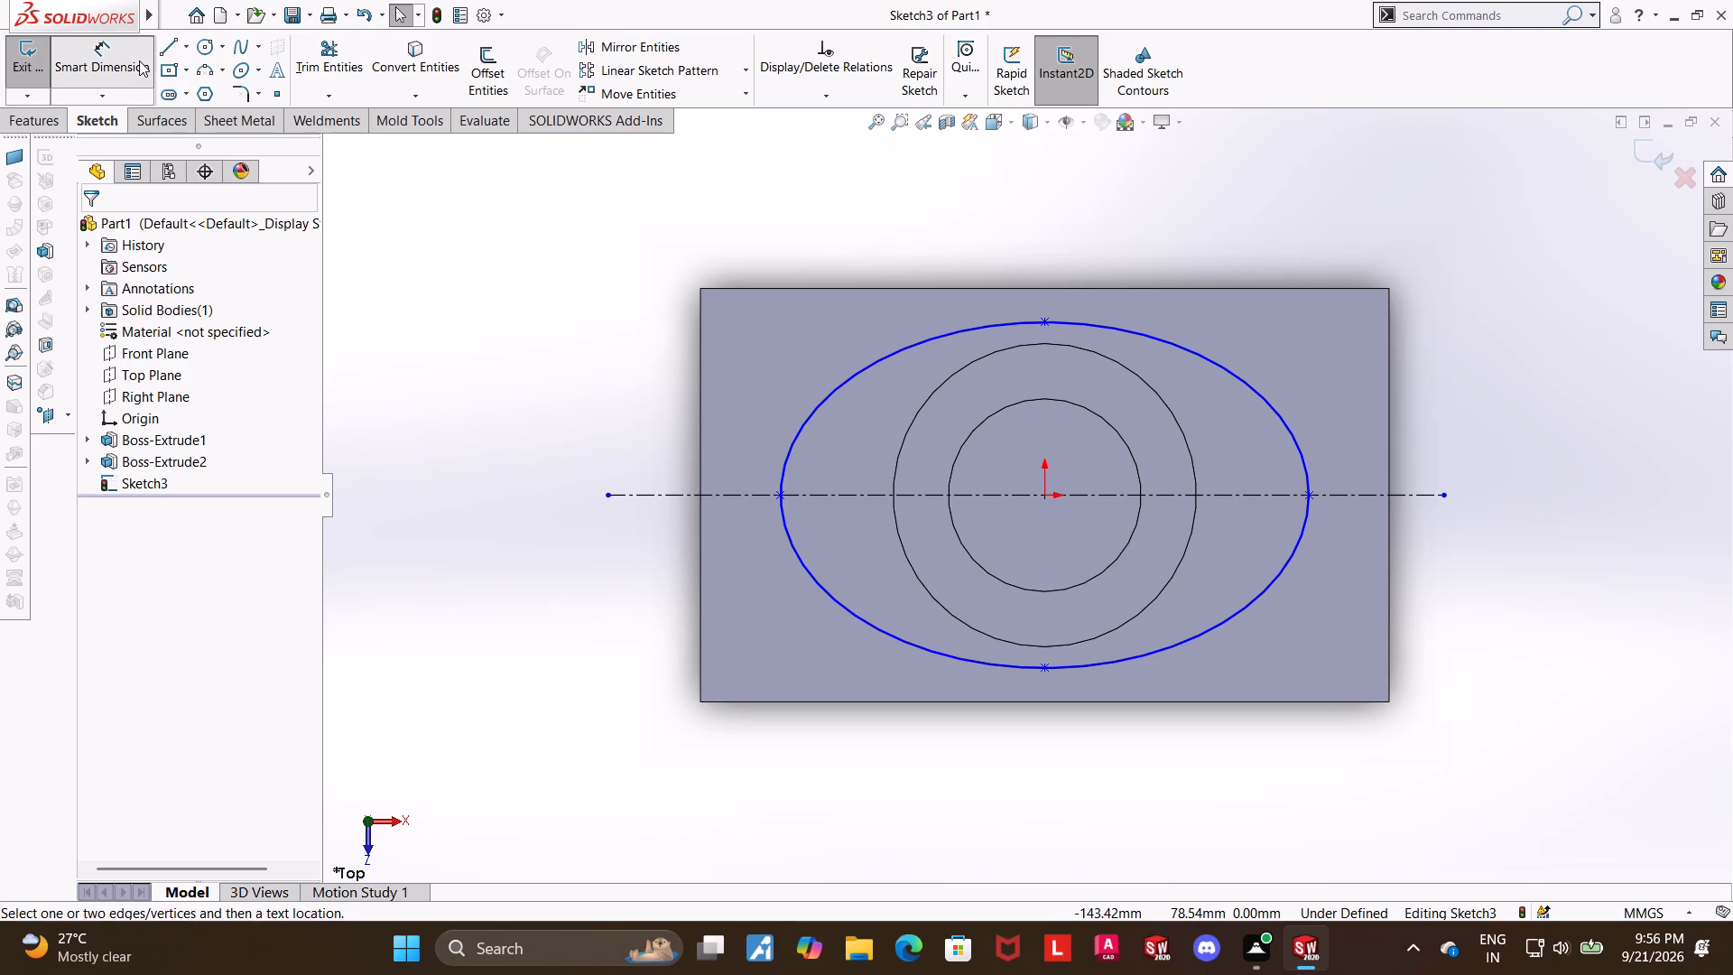
{"action": "left_click", "coordinate": [782, 494]}
{"action": "left_click", "coordinate": [1311, 495]}
{"action": "left_click", "coordinate": [1056, 250]}
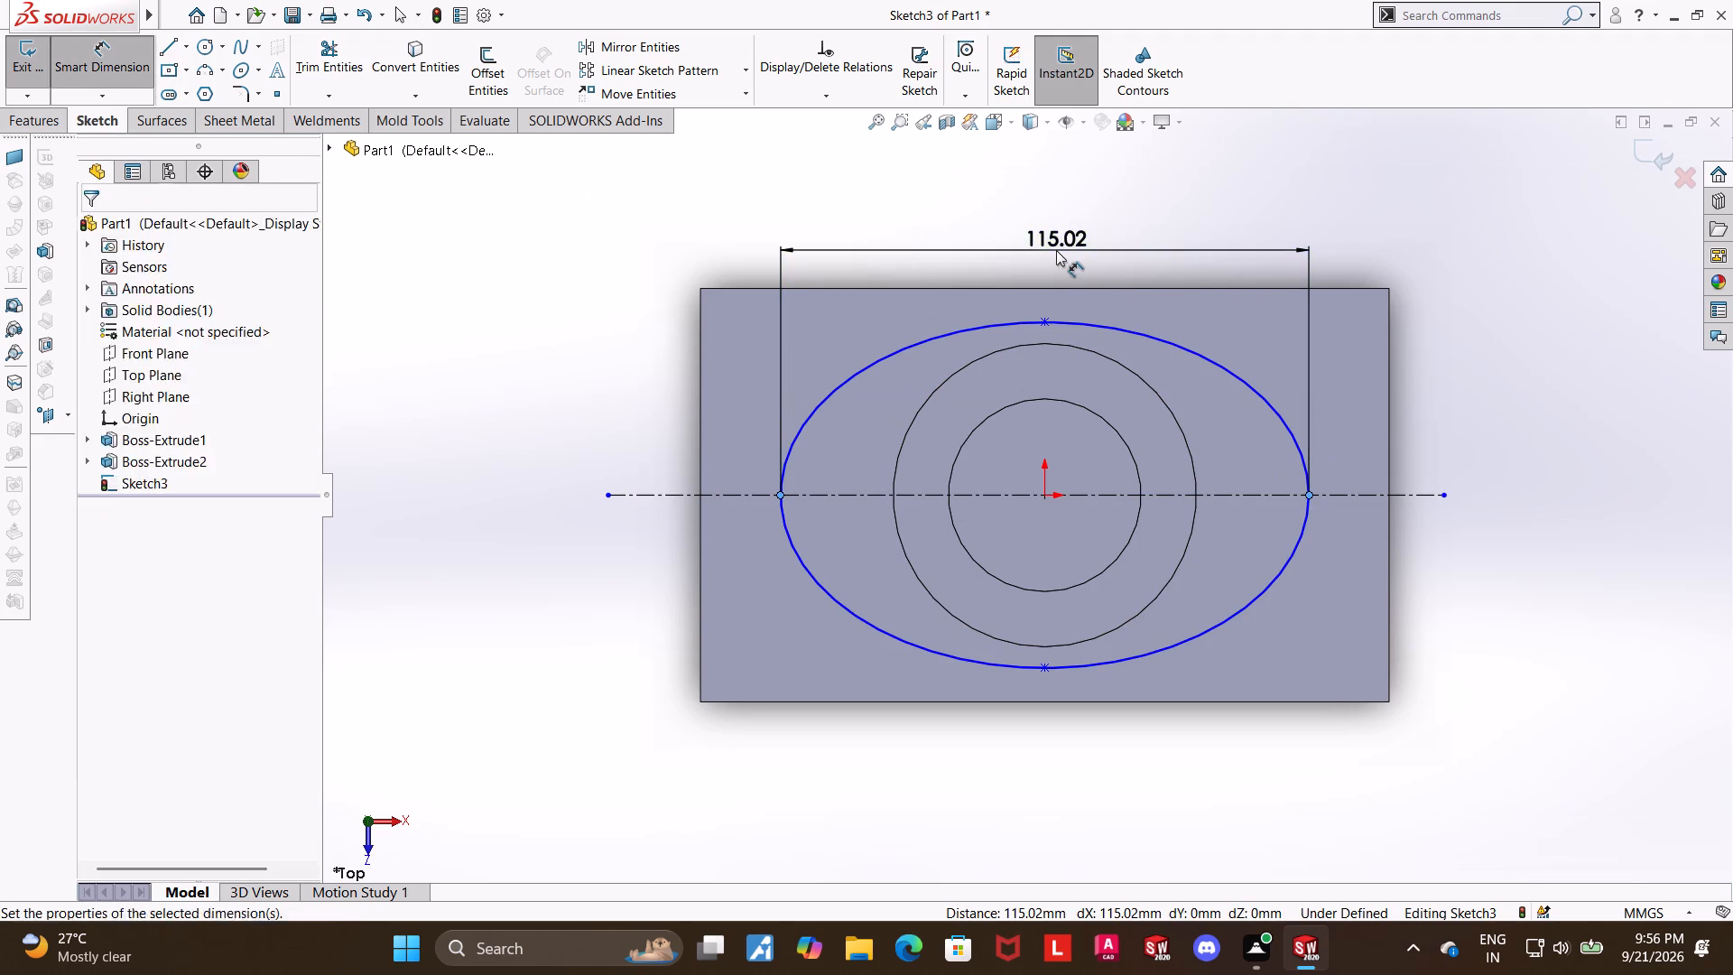
{"action": "type", "text": "120"}
{"action": "key", "text": "Return"}
{"action": "key", "text": "Escape"}
{"action": "key", "text": "Escape"}
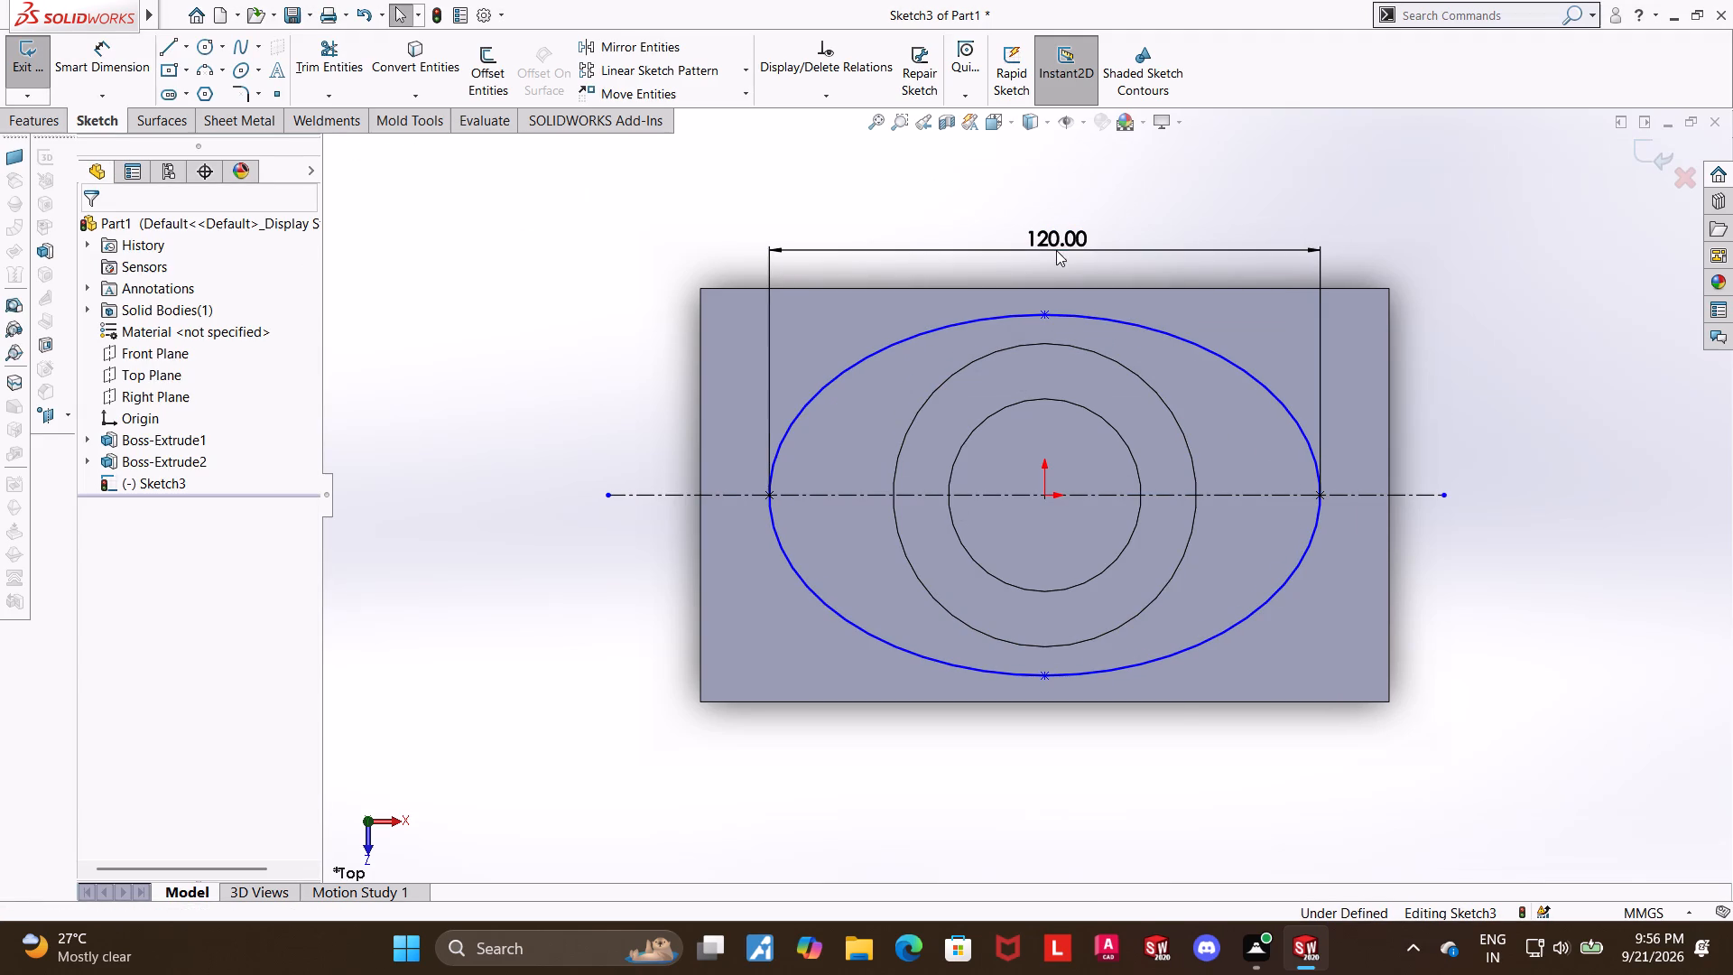
Dimension the ellipse's minor axis between its upper and lower points, set it to 72 mm, and exit the sketch.
{"action": "left_click", "coordinate": [129, 51]}
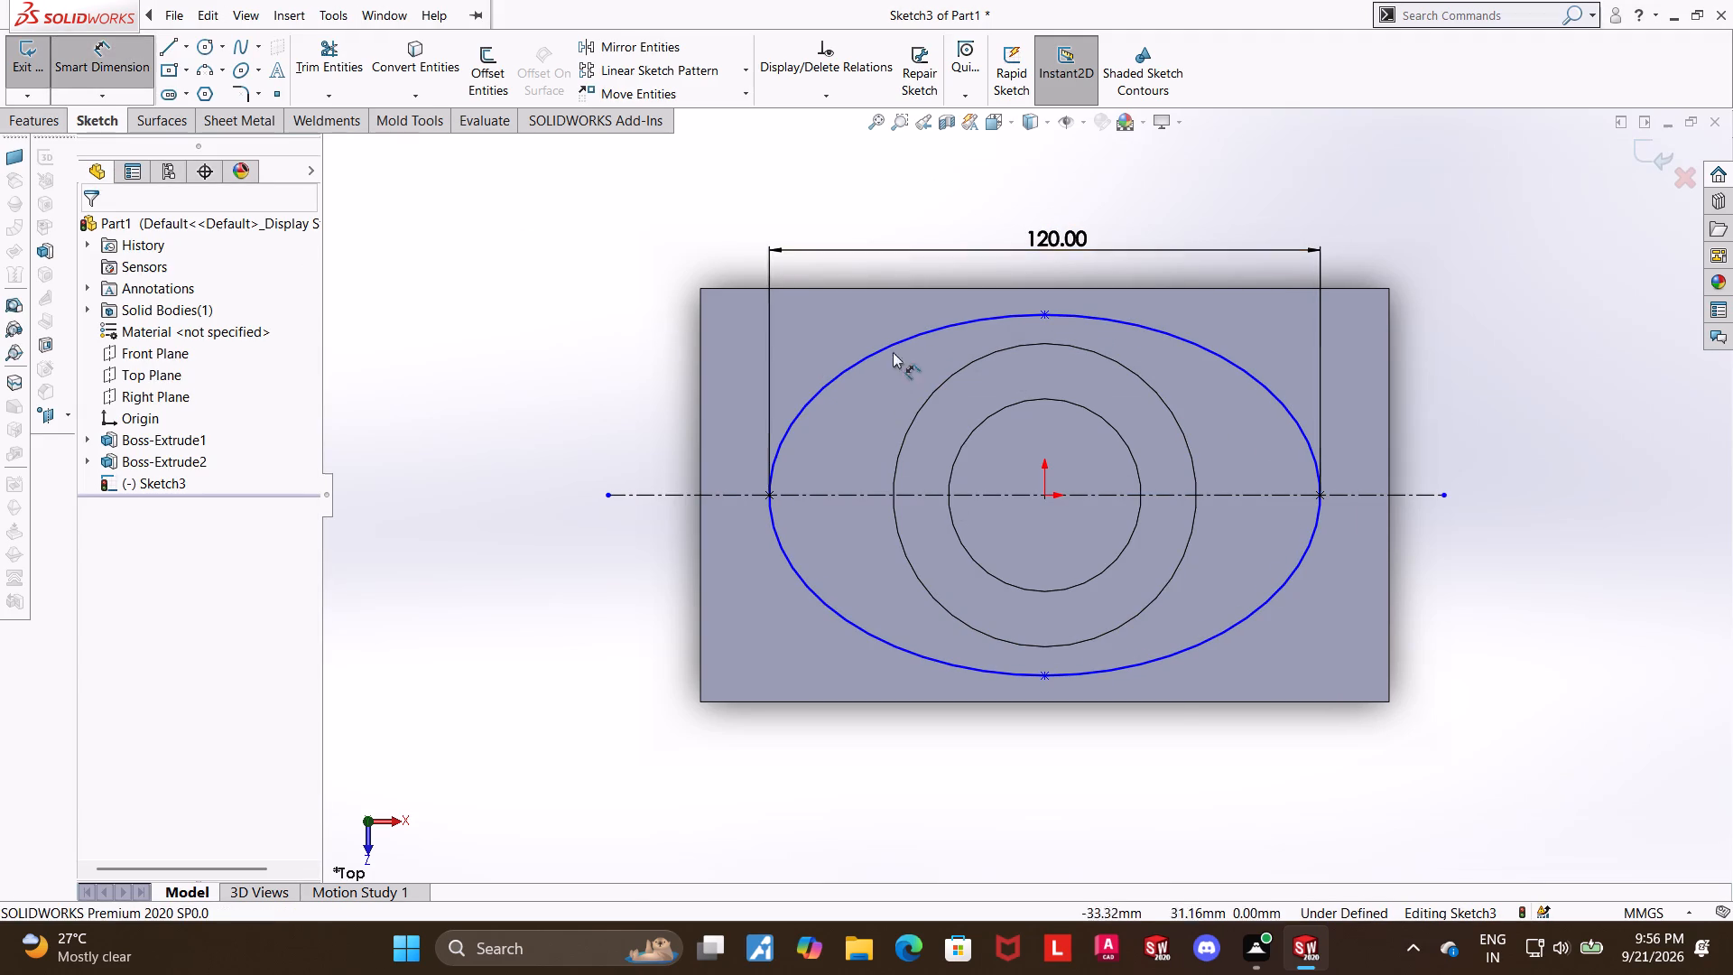
{"action": "left_click", "coordinate": [1046, 315]}
{"action": "left_click", "coordinate": [1044, 679]}
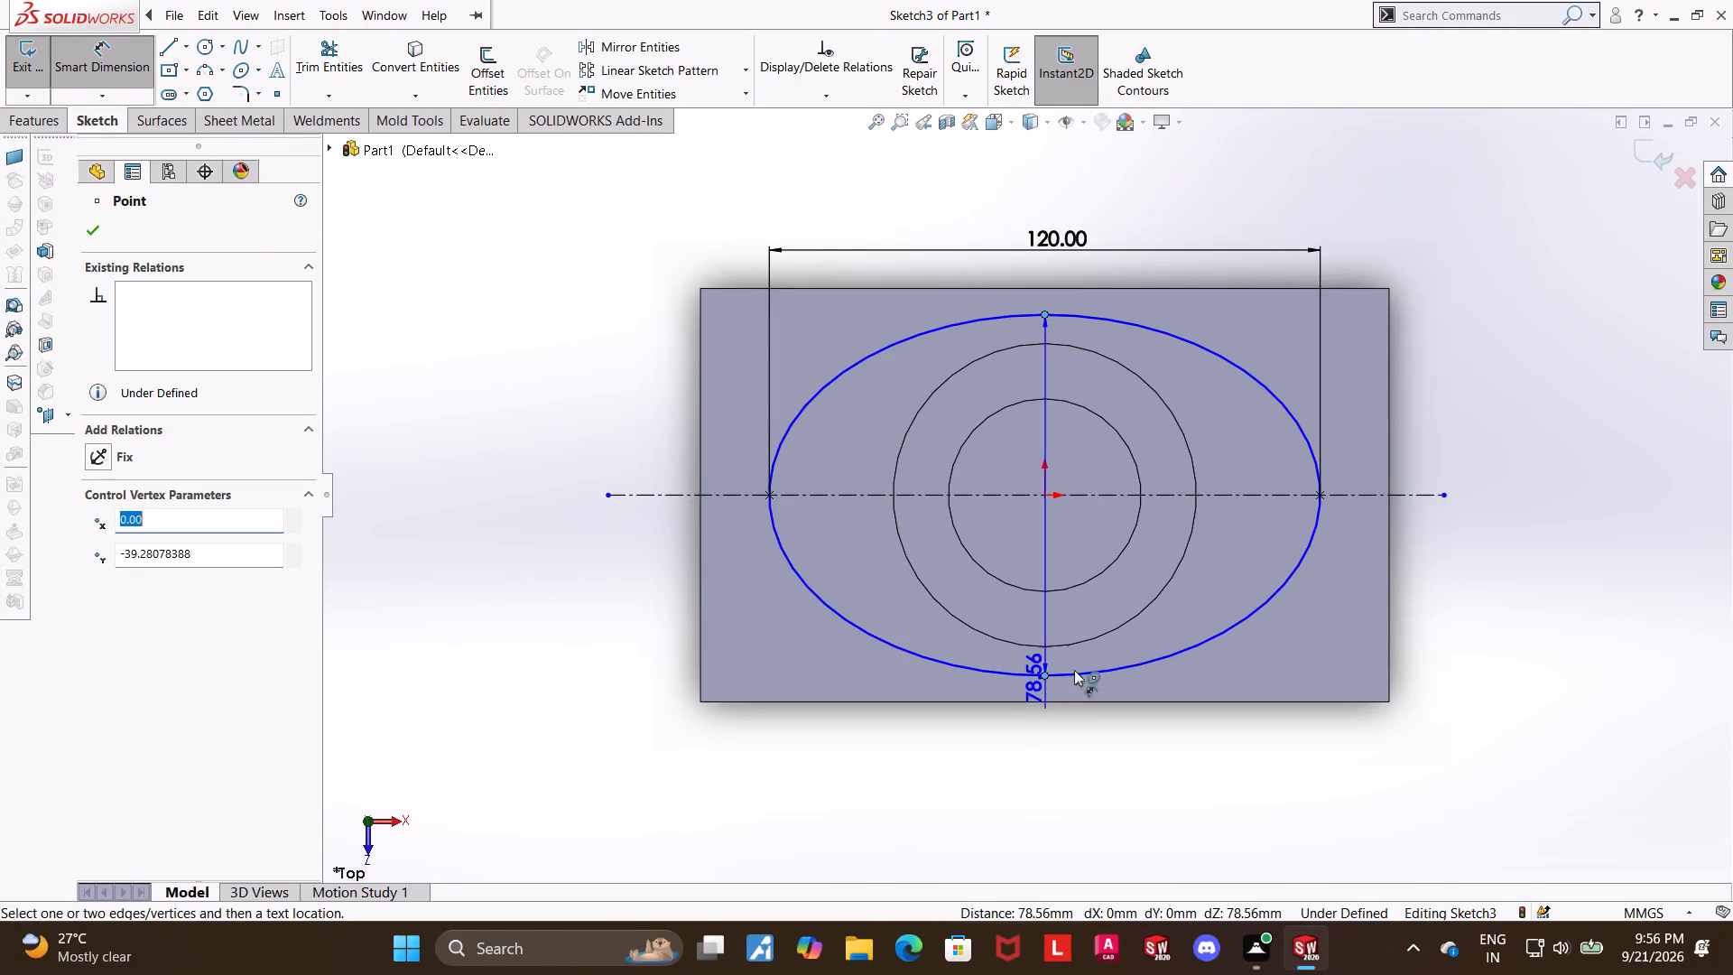
{"action": "left_click", "coordinate": [1515, 513]}
{"action": "type", "text": "72"}
{"action": "key", "text": "Return"}
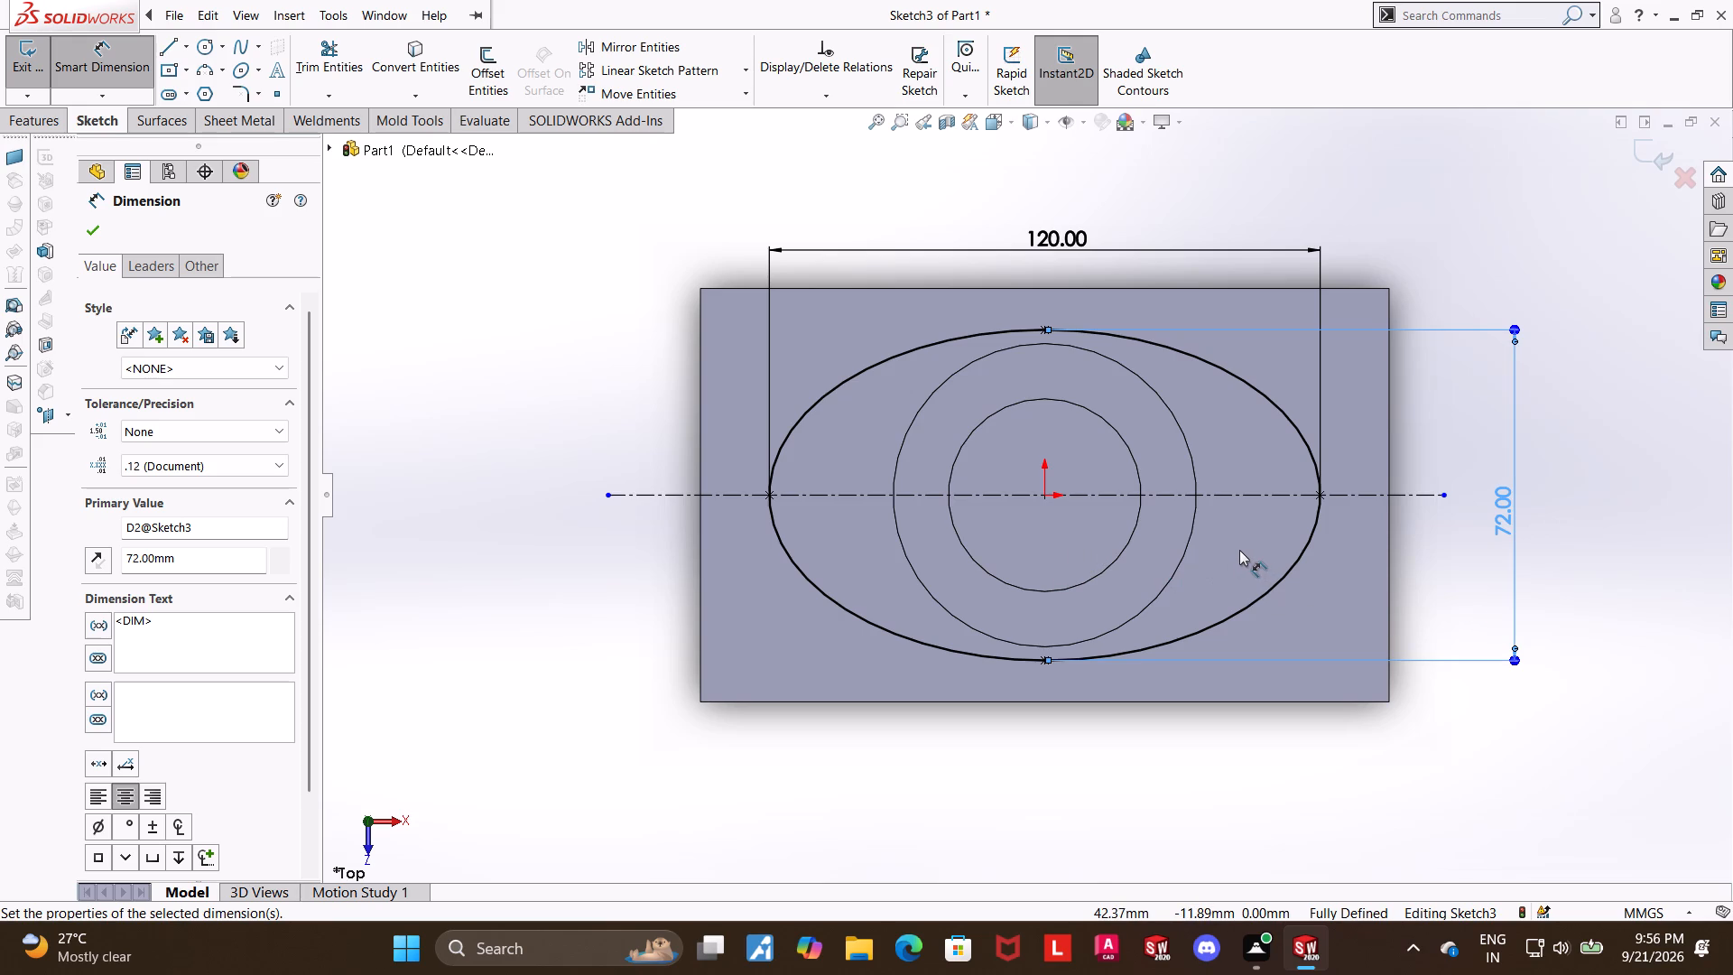
{"action": "left_click", "coordinate": [1638, 157]}
Reopen the ellipse sketch for editing and view it normal to the sketch plane.
{"action": "middle_click_drag", "start_coordinate": [1416, 548], "coordinate": [1414, 418]}
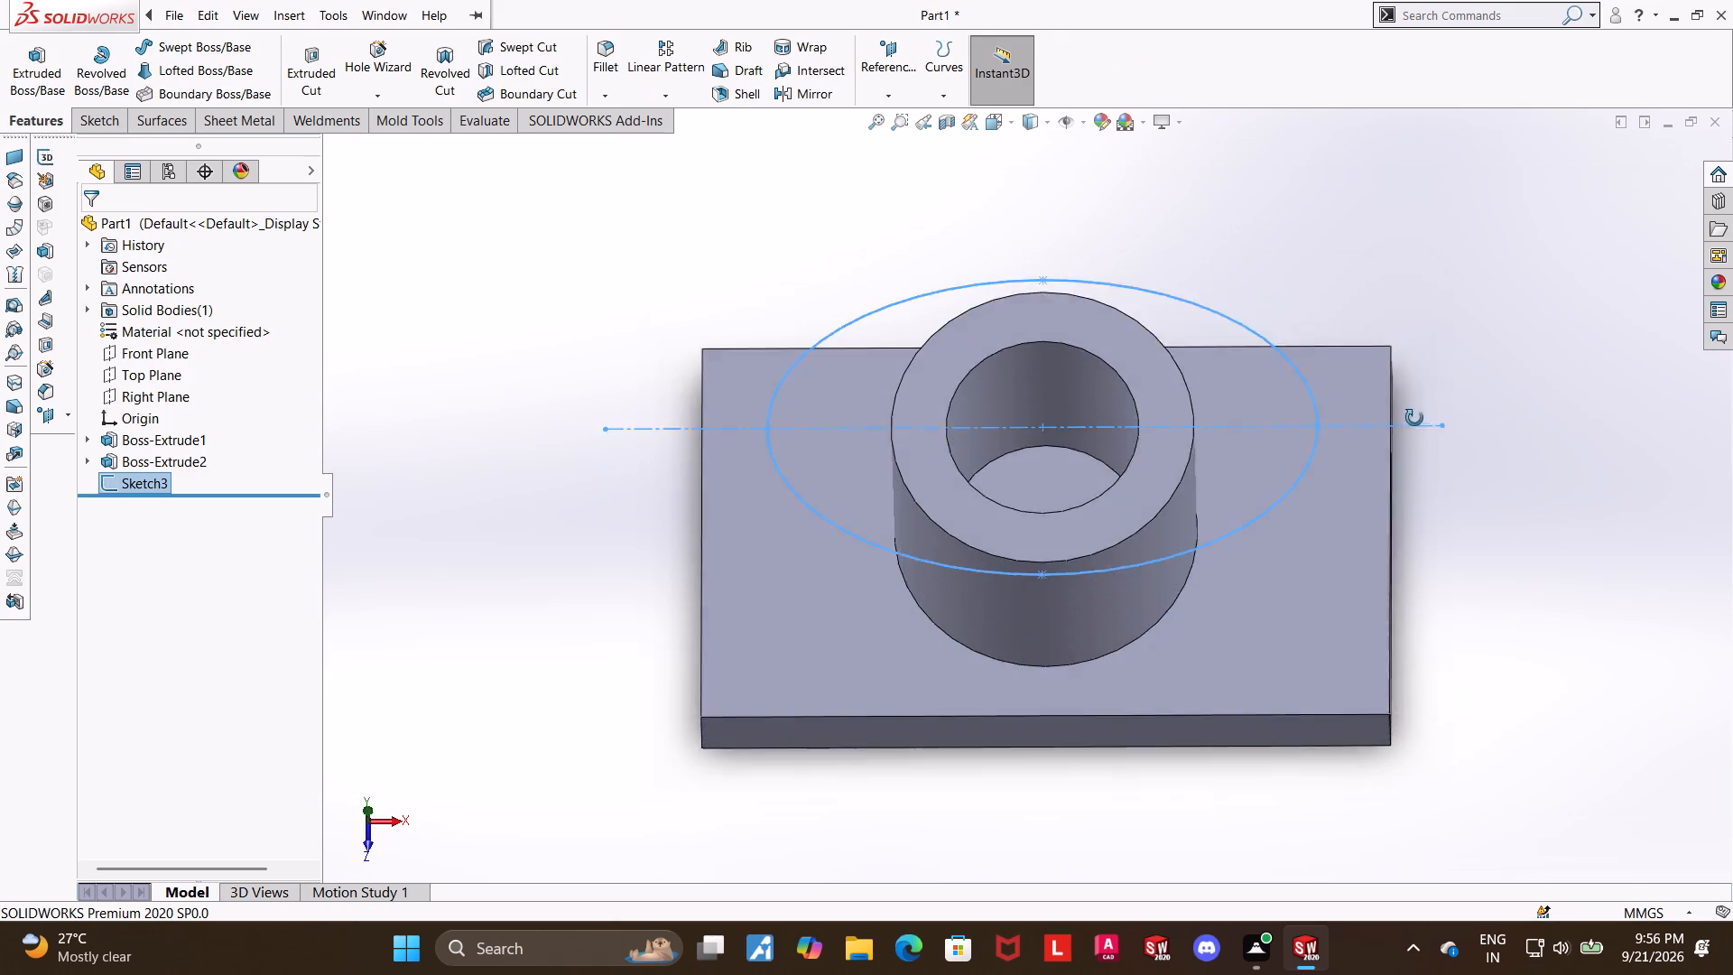
{"action": "middle_click_drag", "start_coordinate": [1414, 418], "coordinate": [1422, 259]}
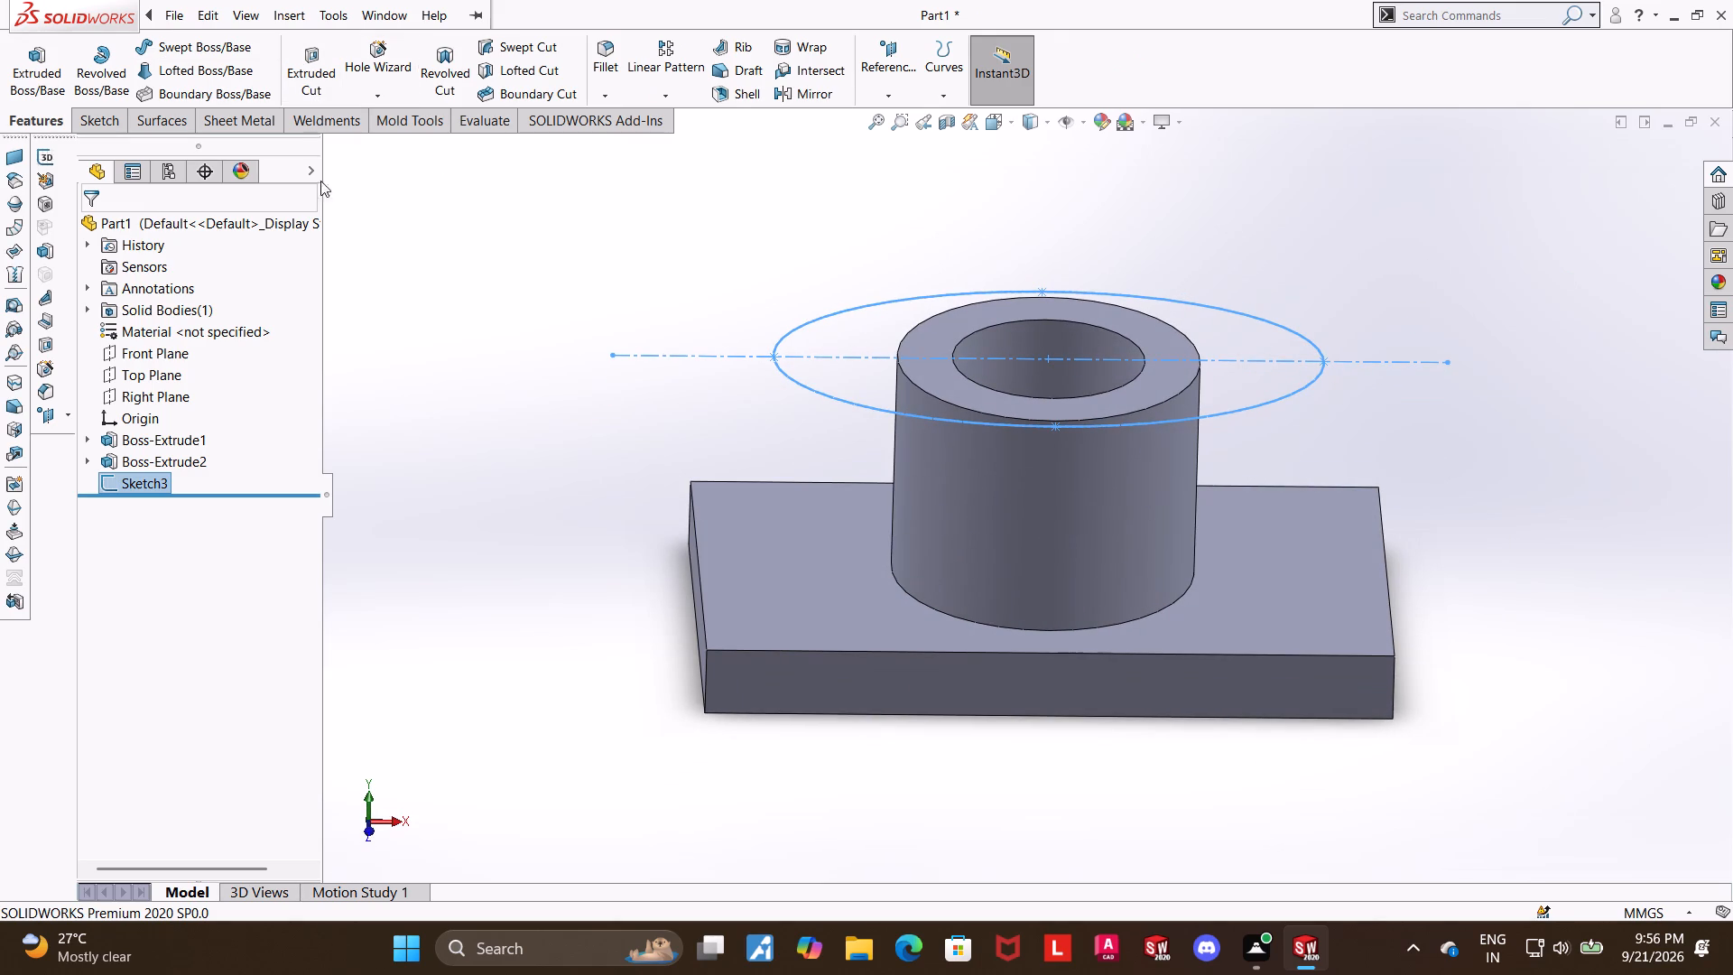
{"action": "middle_click_drag", "start_coordinate": [381, 234], "coordinate": [382, 302]}
{"action": "scroll", "coordinate": [382, 302], "scroll_direction": "down", "scroll_amount": 1}
{"action": "left_click", "coordinate": [161, 480]}
{"action": "left_click", "coordinate": [179, 422]}
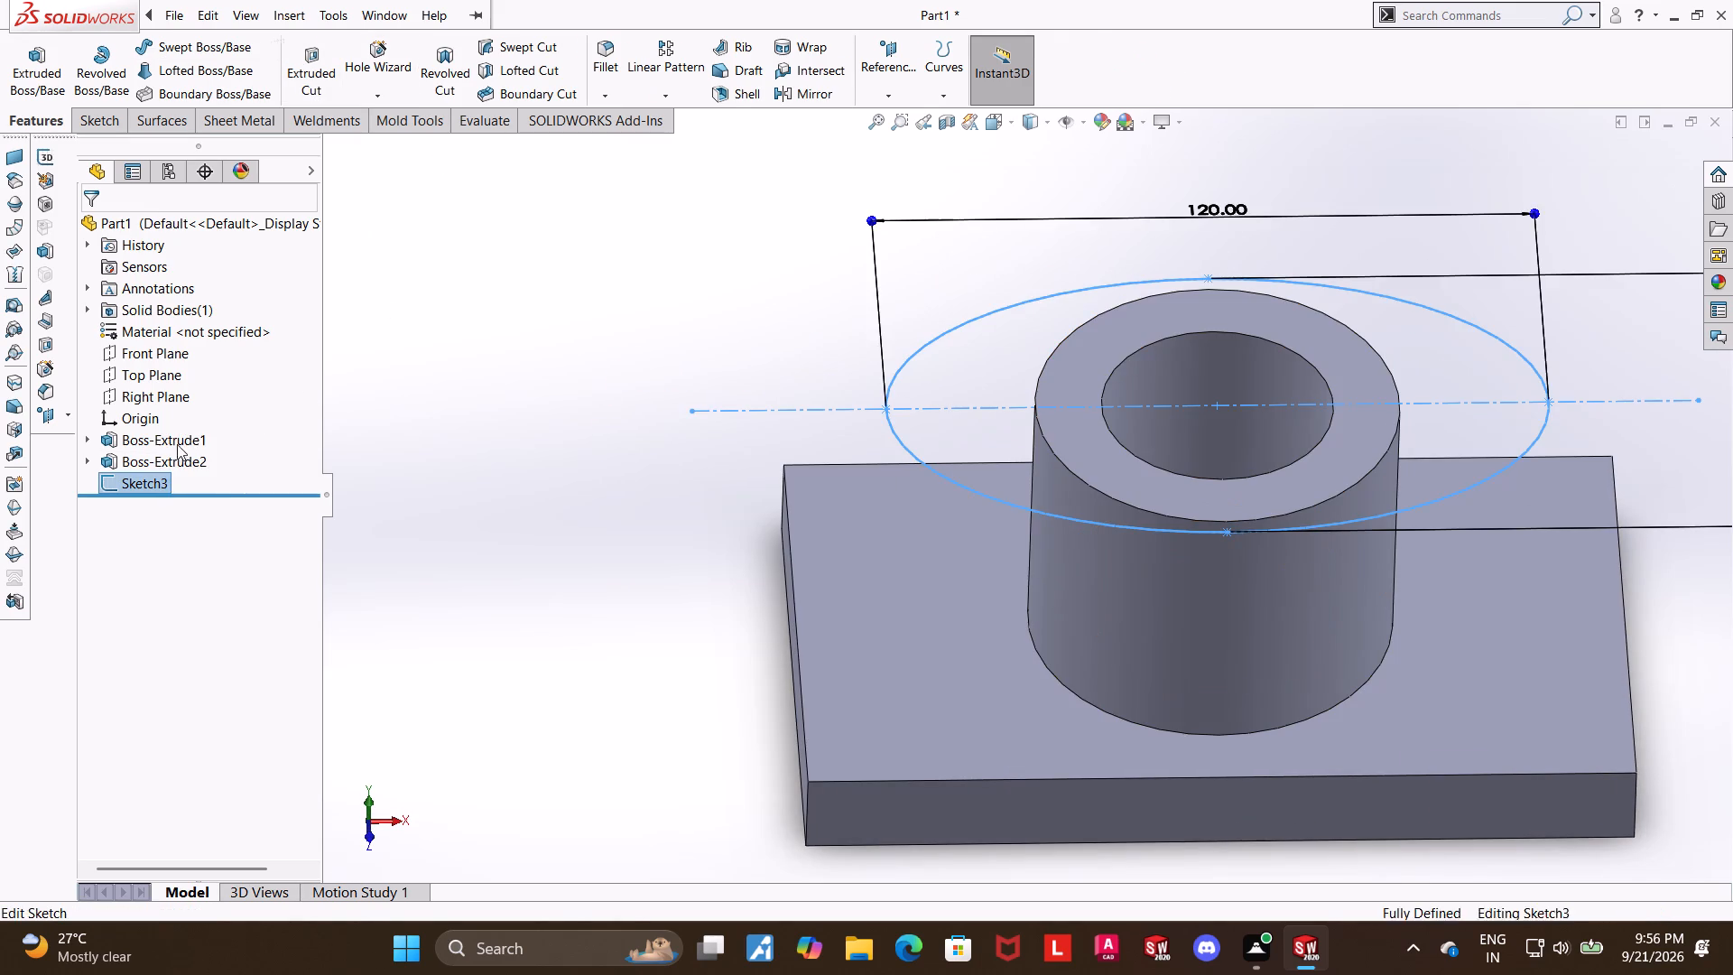
{"action": "left_click", "coordinate": [156, 483]}
{"action": "left_click", "coordinate": [208, 463]}
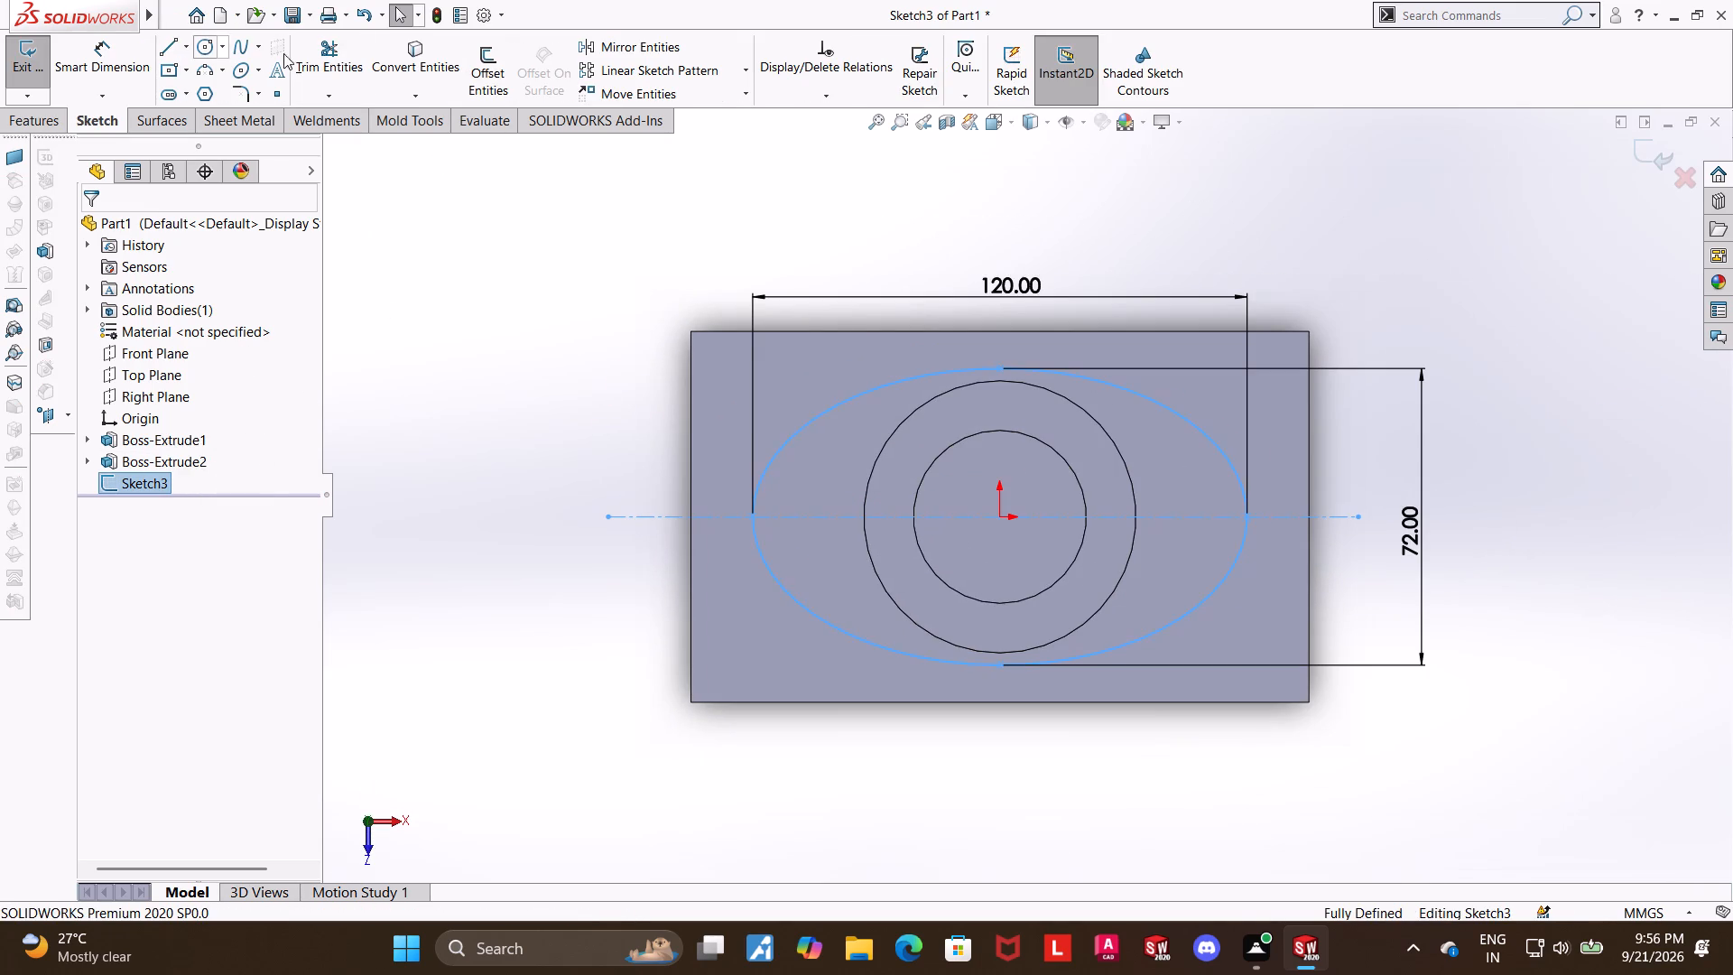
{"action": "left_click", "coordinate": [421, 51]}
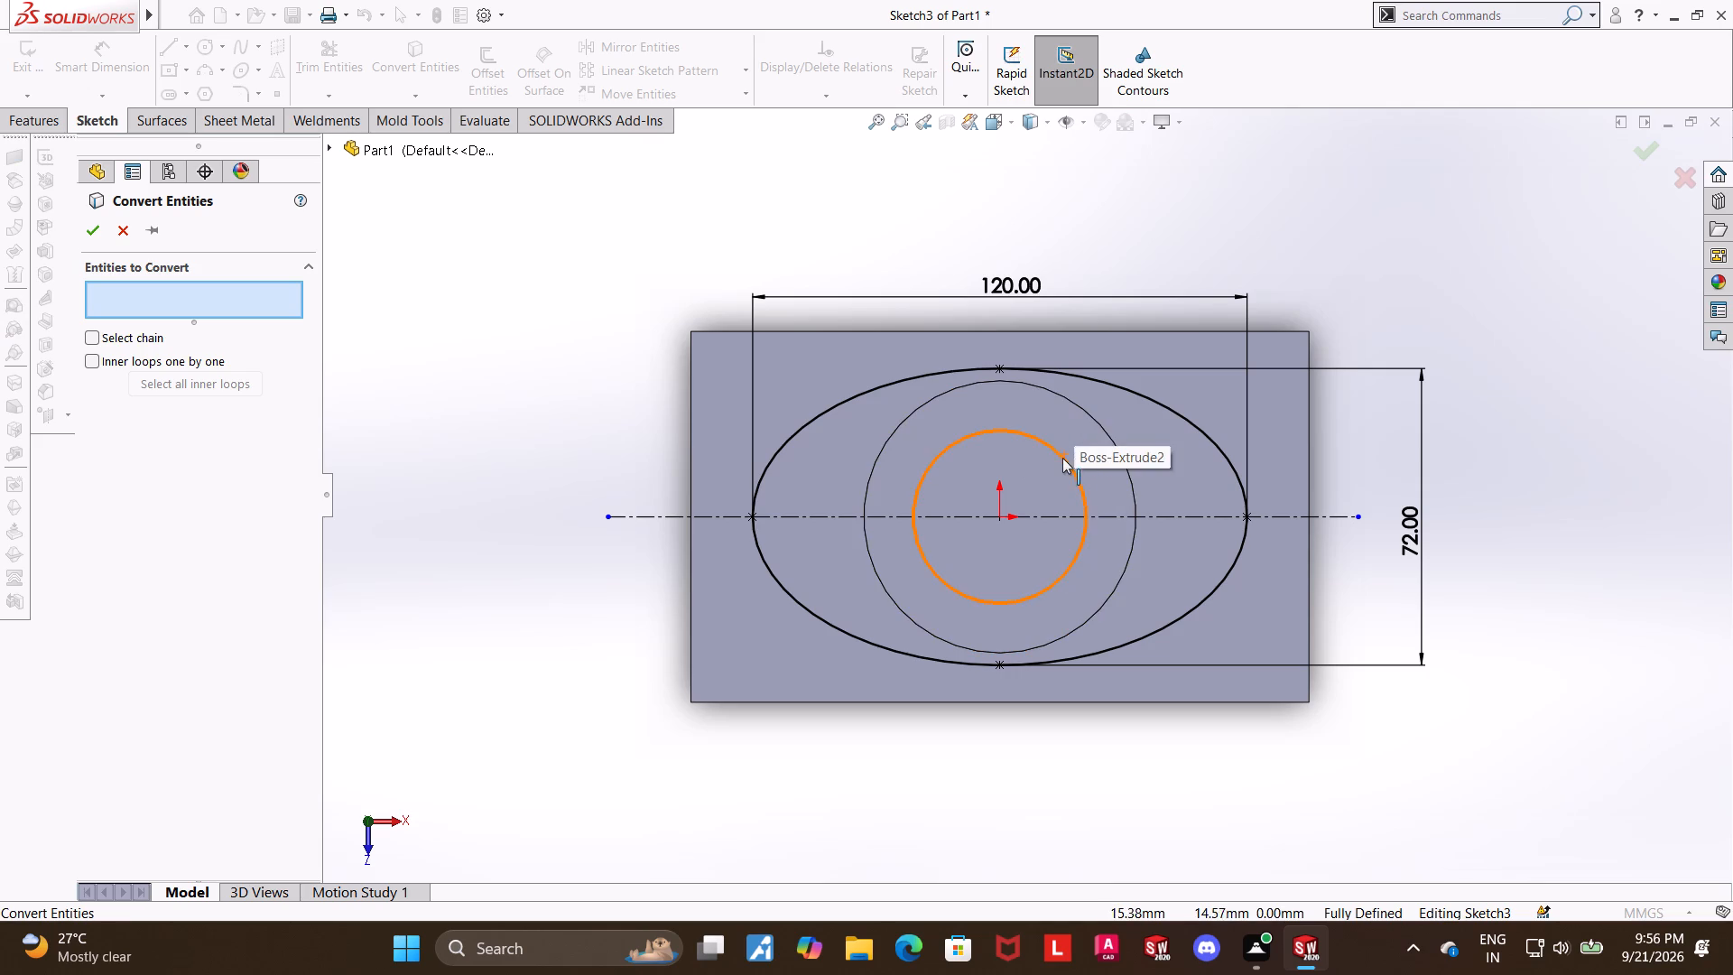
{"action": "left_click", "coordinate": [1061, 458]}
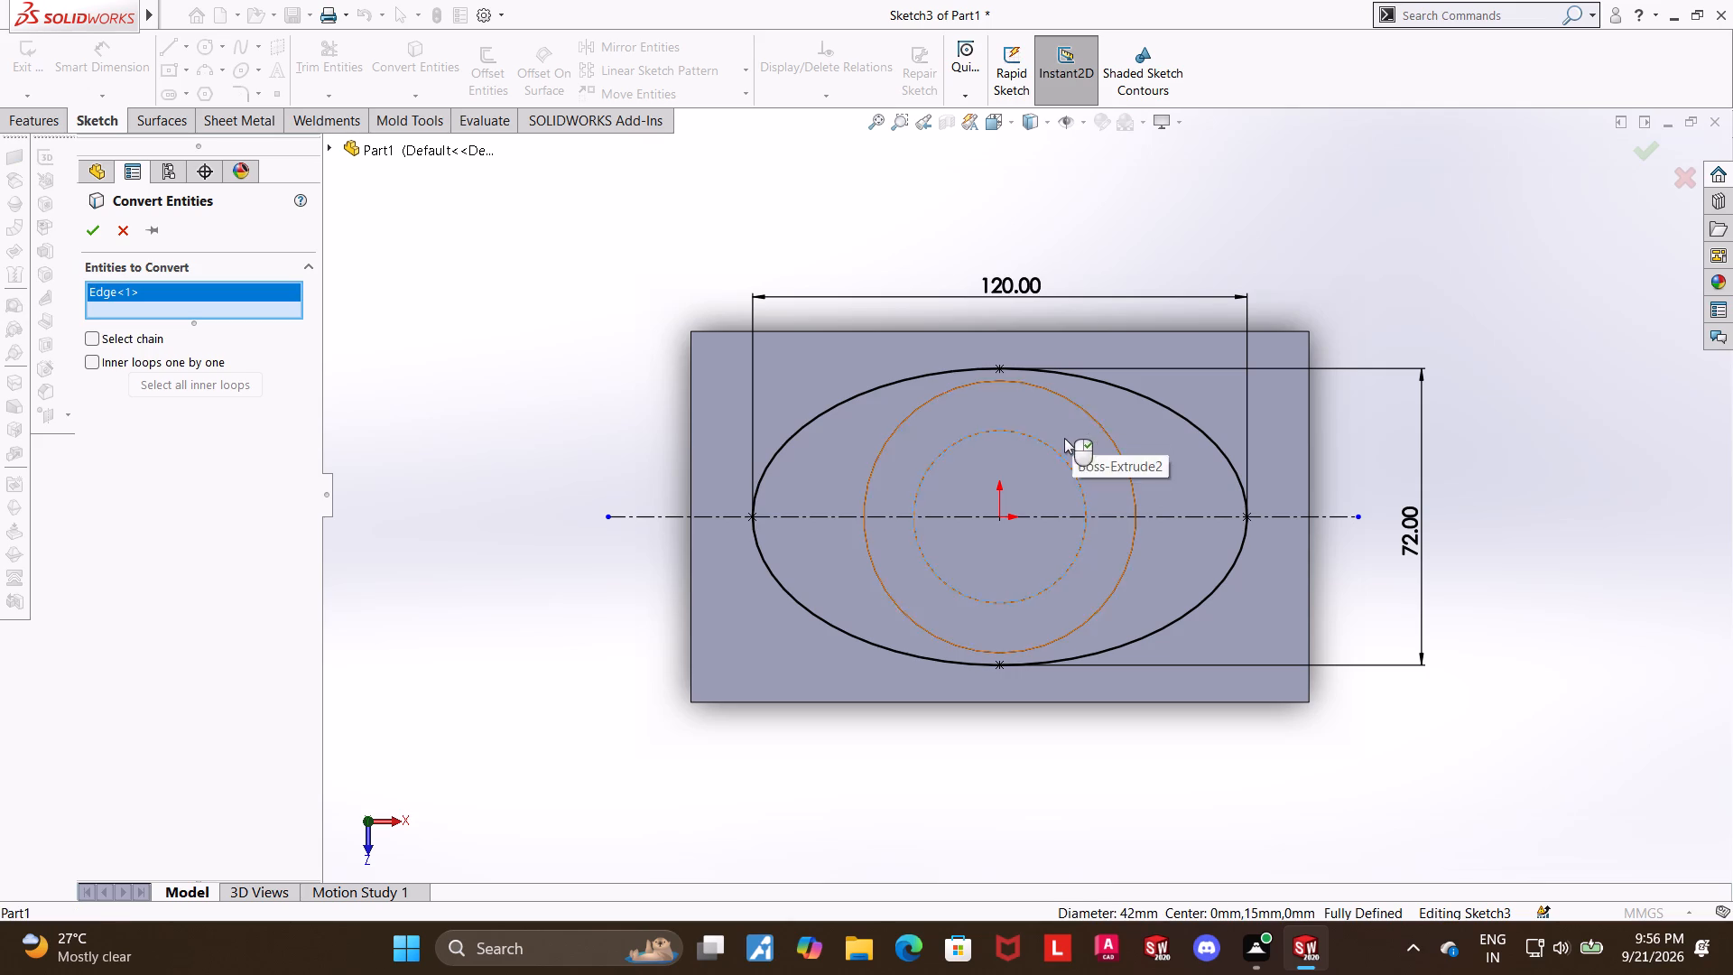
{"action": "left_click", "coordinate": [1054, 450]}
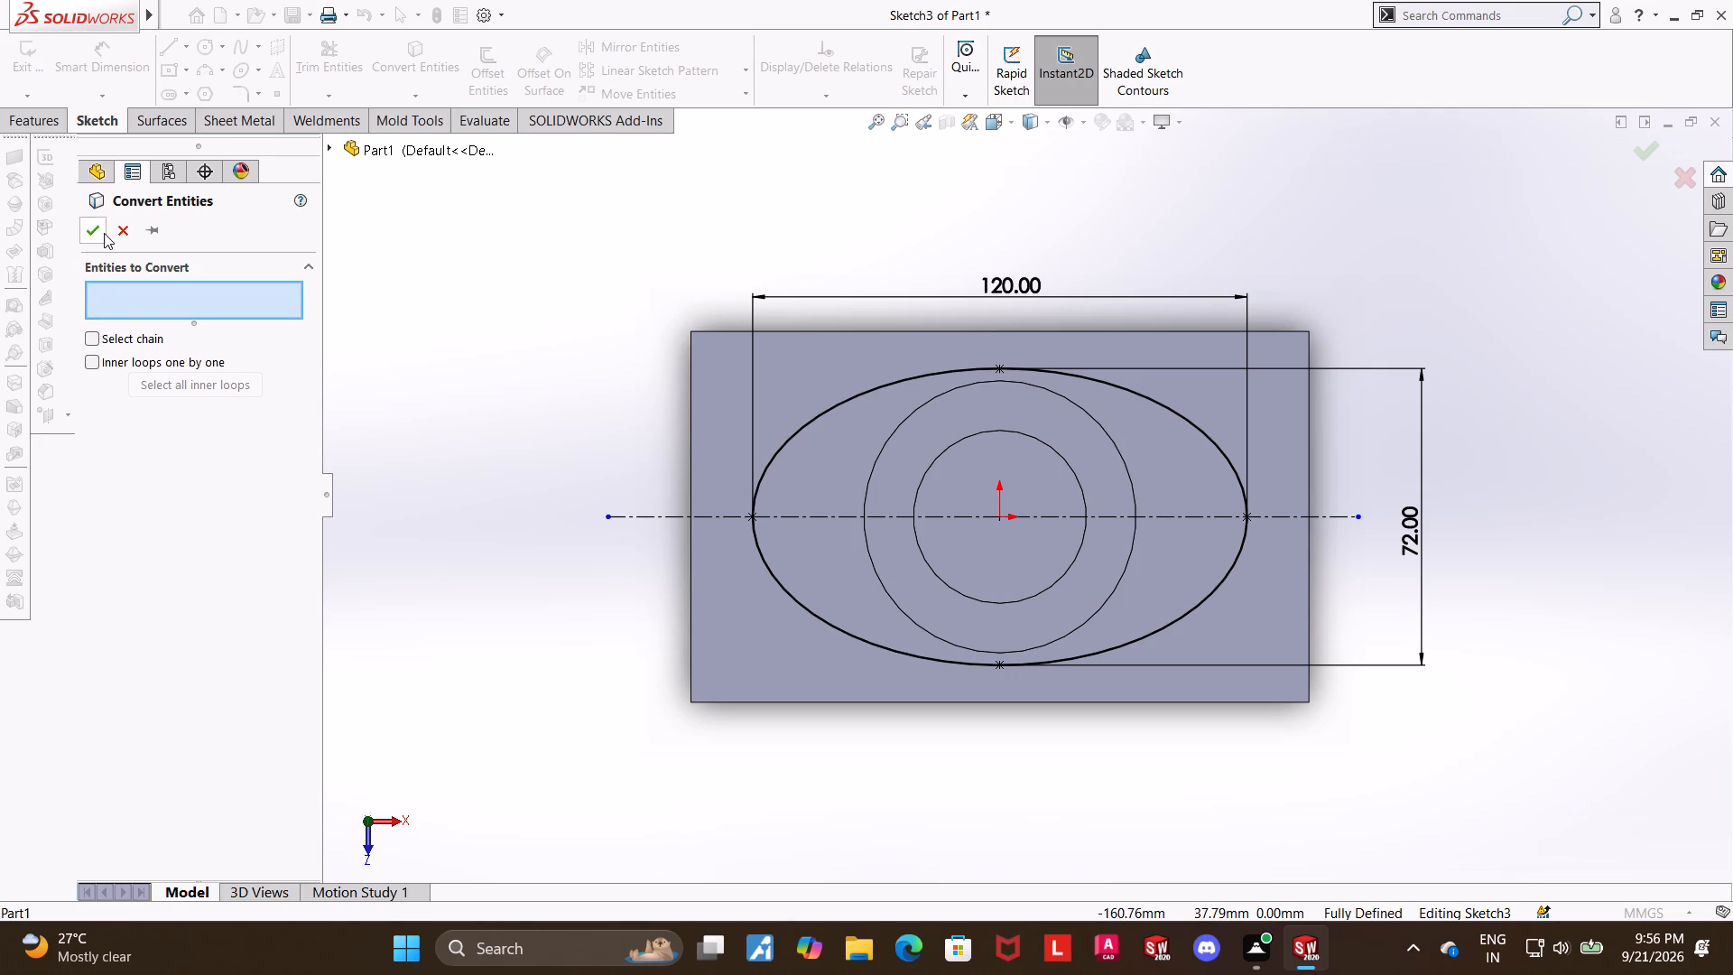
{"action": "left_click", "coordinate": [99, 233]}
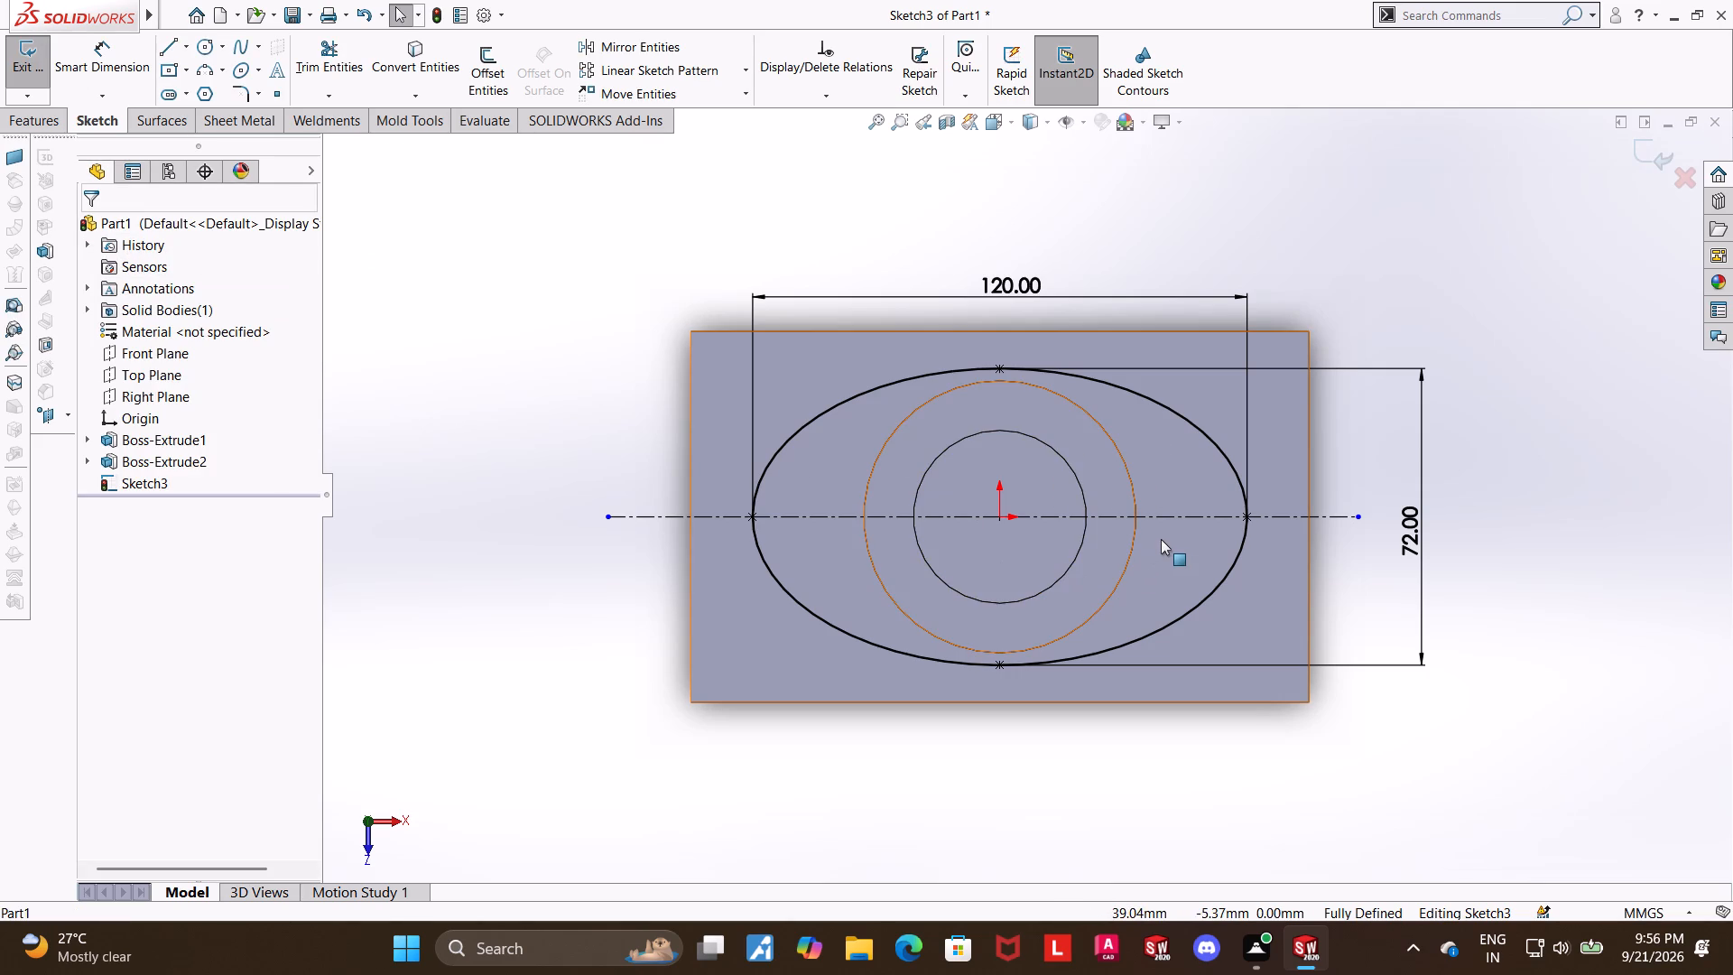
Convert the boss bore's top circular edge into the ellipse sketch and exit the sketch.
{"action": "middle_click_drag", "start_coordinate": [1454, 718], "coordinate": [1542, 611]}
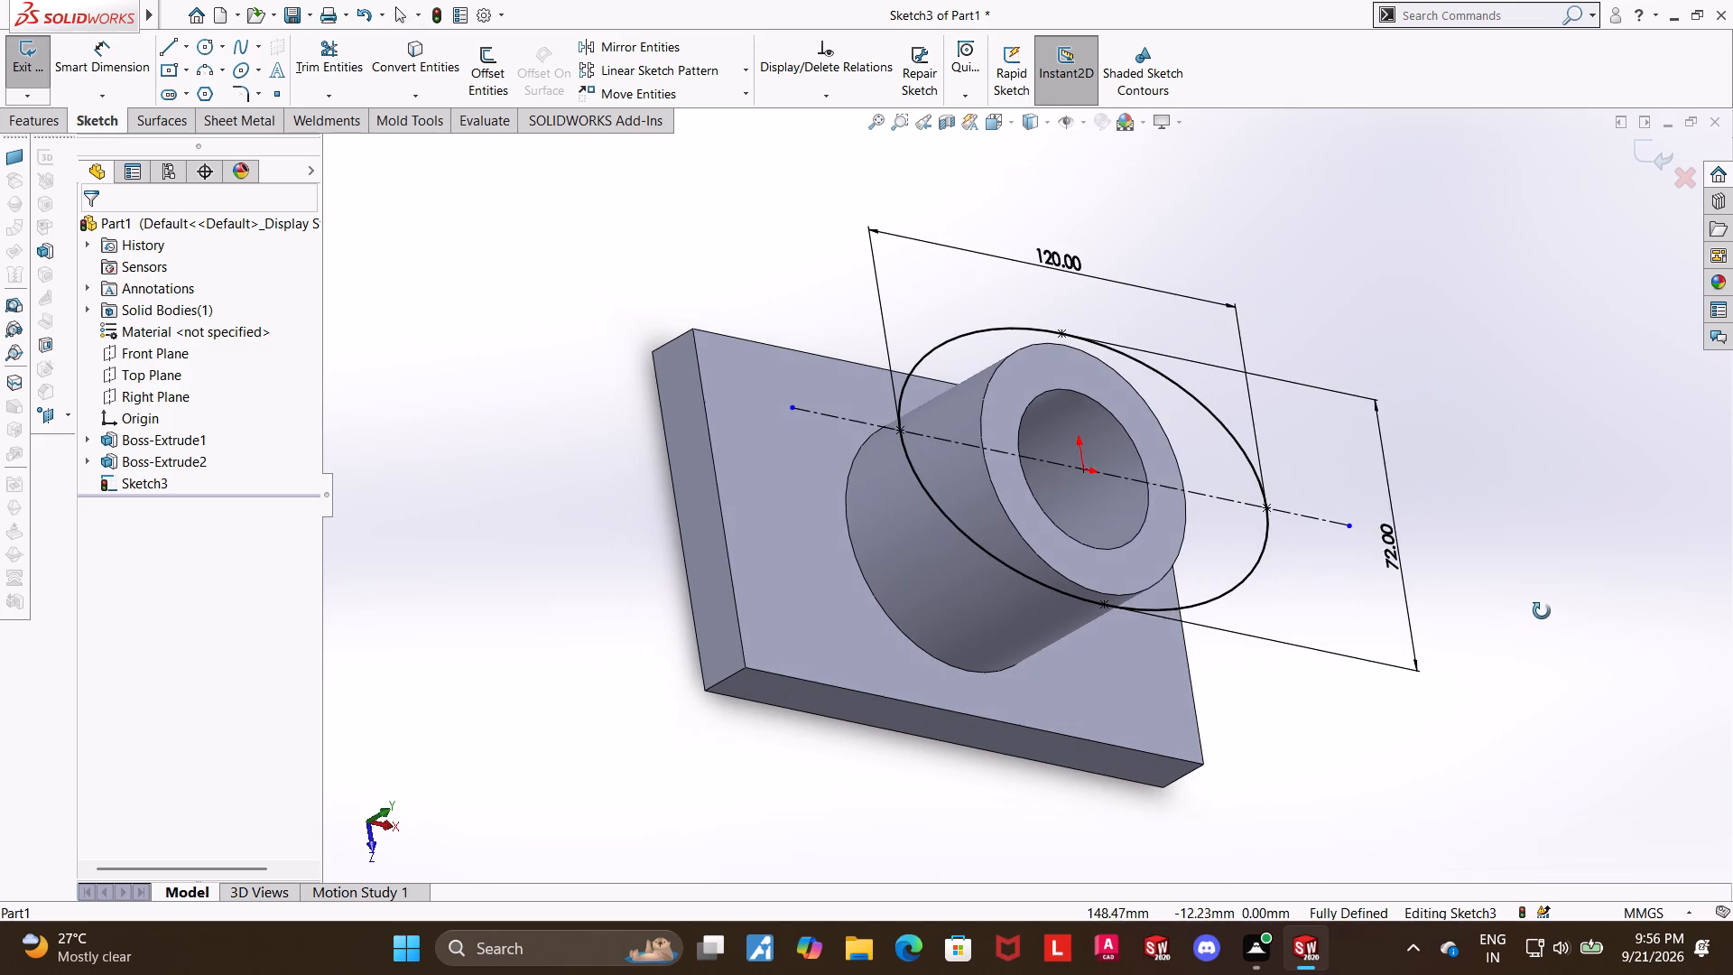
{"action": "middle_click_drag", "start_coordinate": [1542, 611], "coordinate": [1541, 611]}
{"action": "middle_click_drag", "start_coordinate": [1212, 409], "coordinate": [1184, 432]}
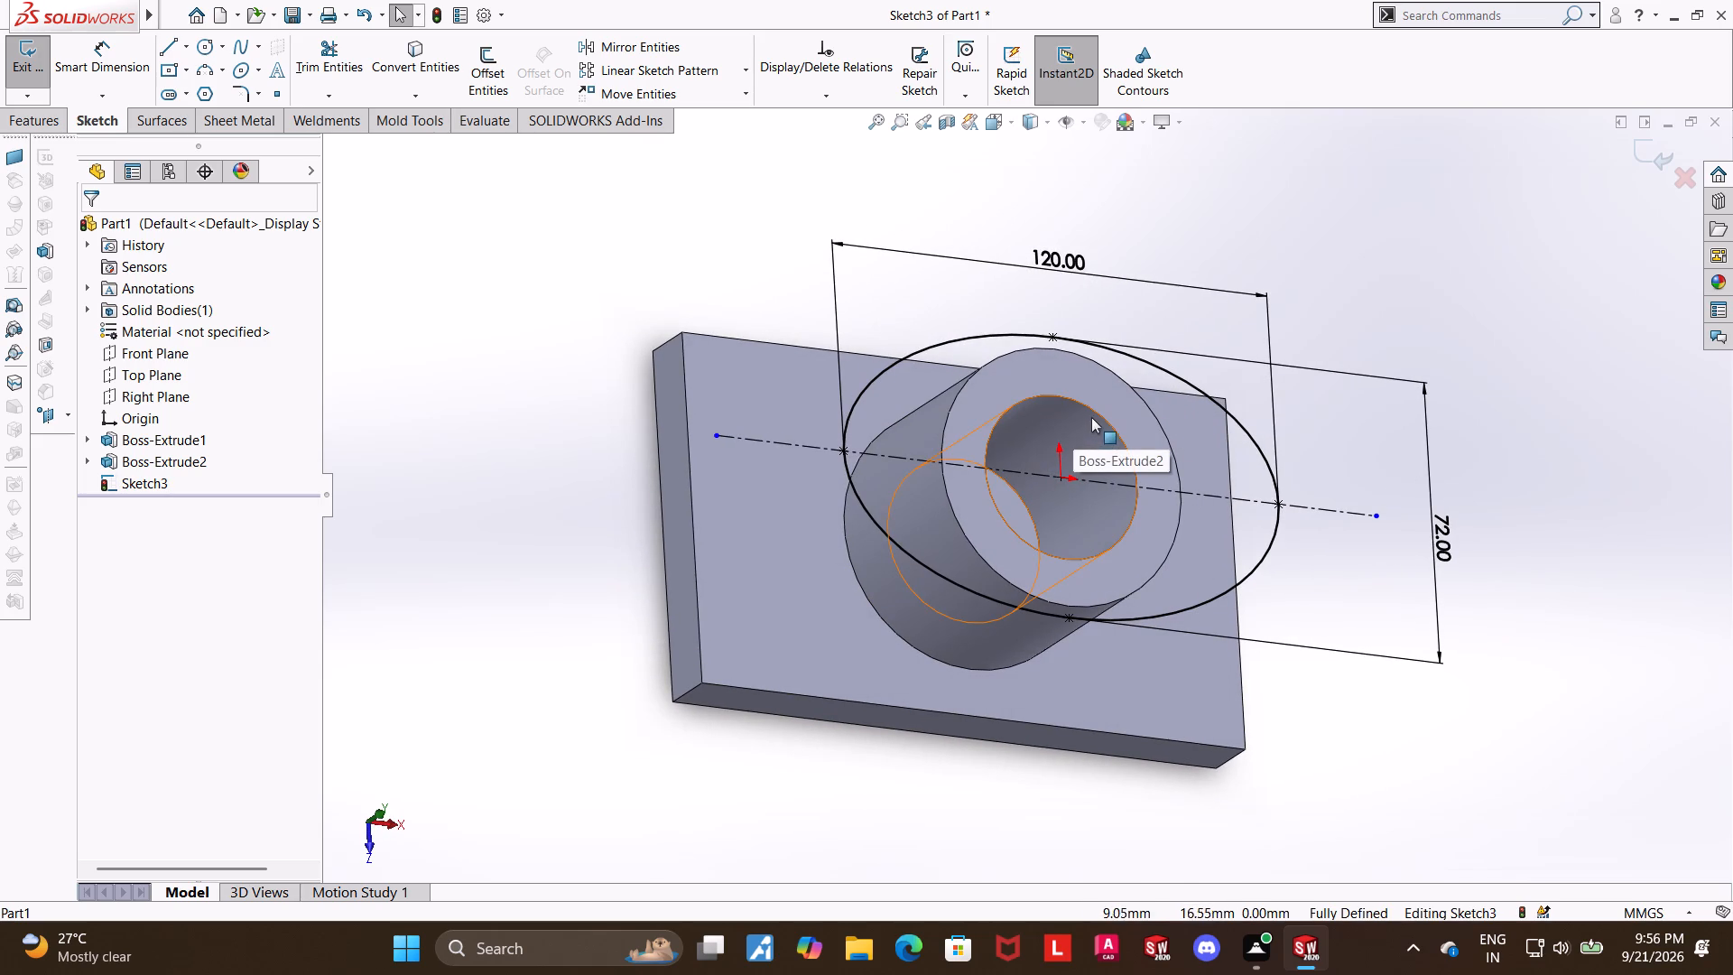
{"action": "left_click", "coordinate": [1093, 411]}
{"action": "left_click", "coordinate": [406, 54]}
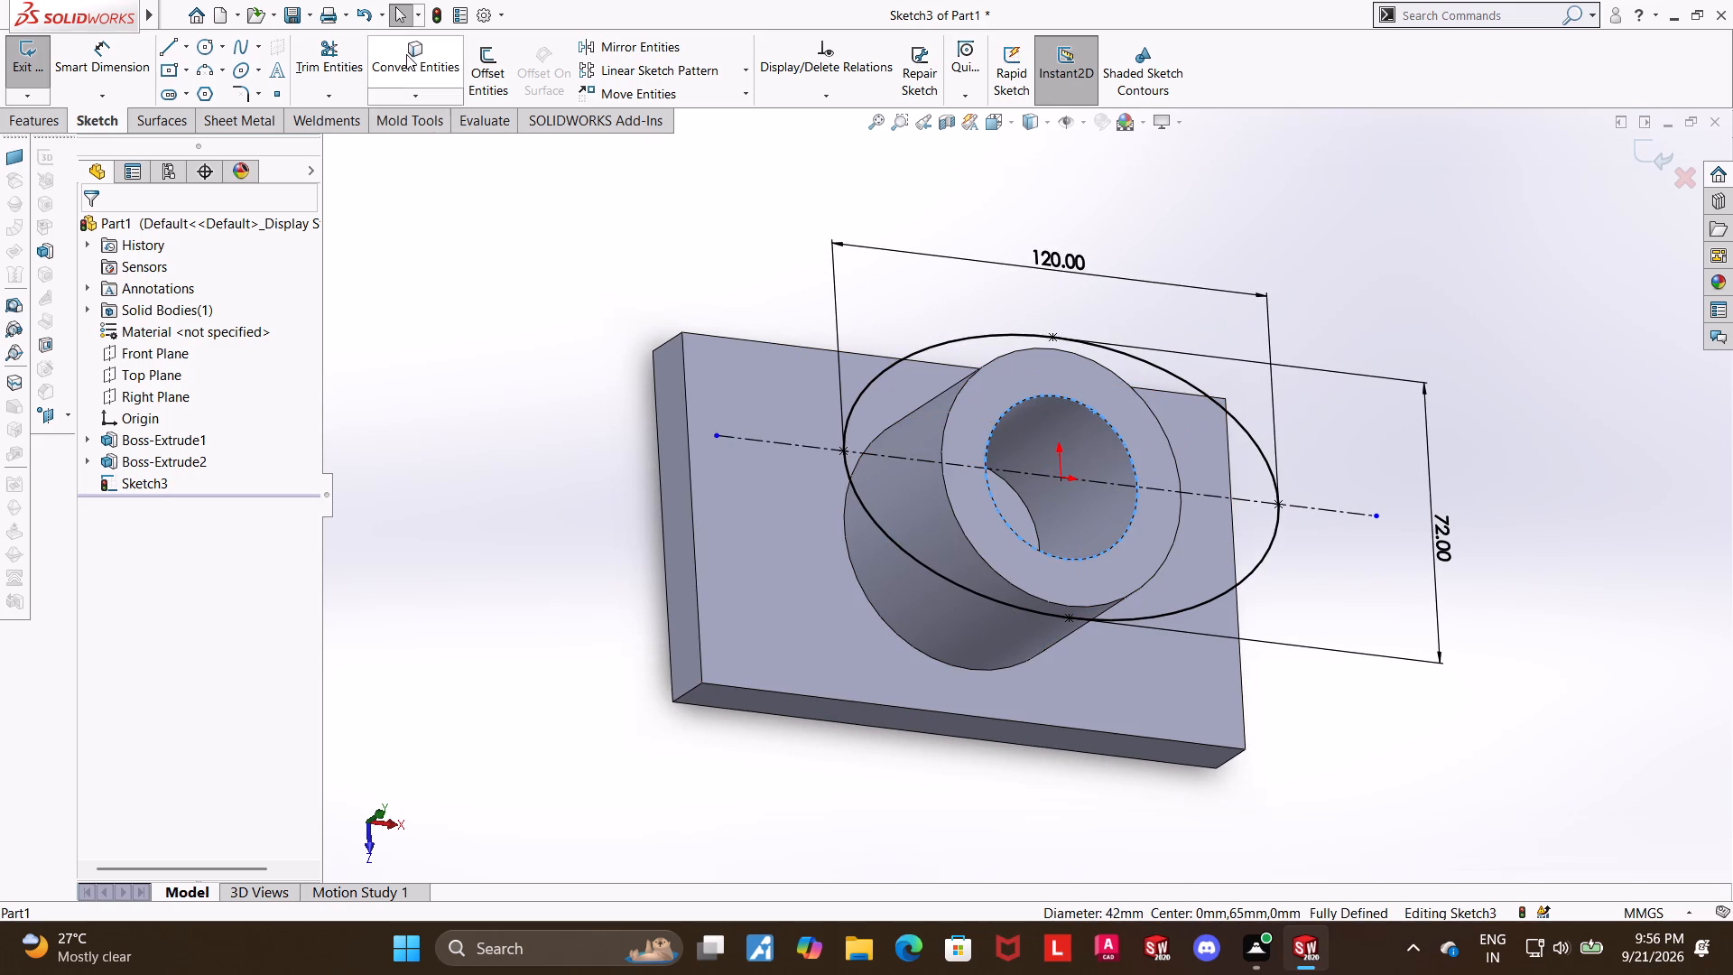
{"action": "left_click", "coordinate": [1654, 159]}
Reopen the ellipse sketch, examine its outline and the bore circle around the boss, and close it again.
{"action": "middle_click_drag", "start_coordinate": [1515, 342], "coordinate": [1507, 345]}
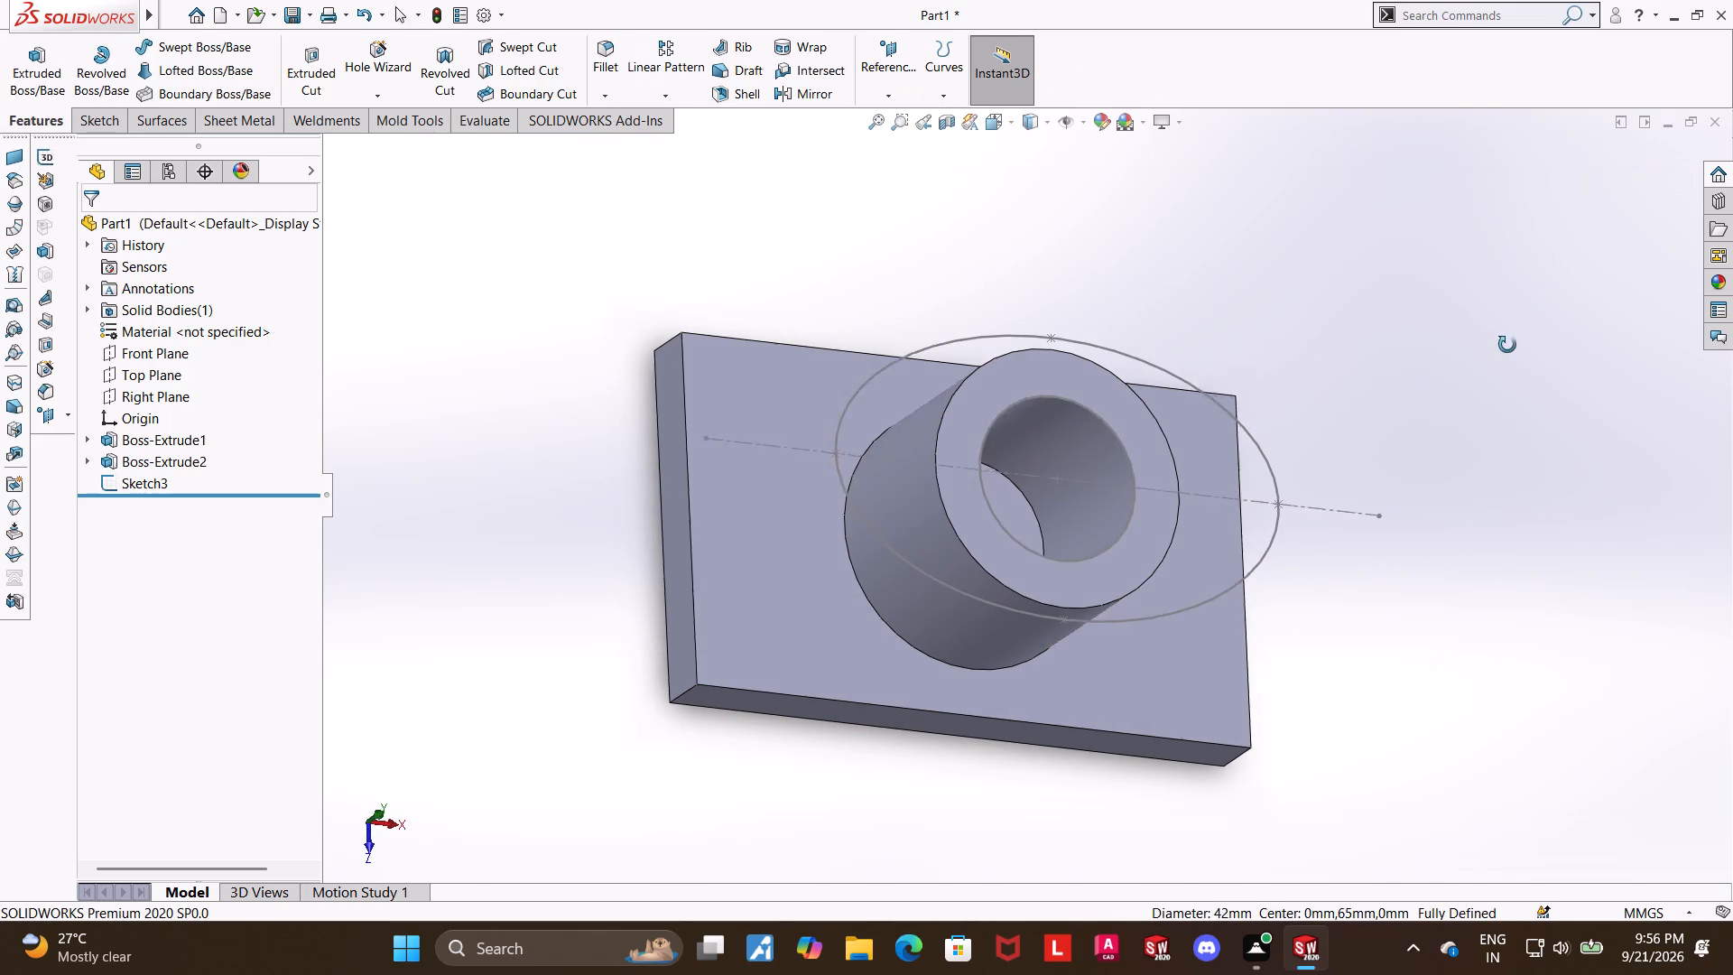
{"action": "middle_click_drag", "start_coordinate": [1507, 345], "coordinate": [1443, 262]}
{"action": "left_click", "coordinate": [126, 493]}
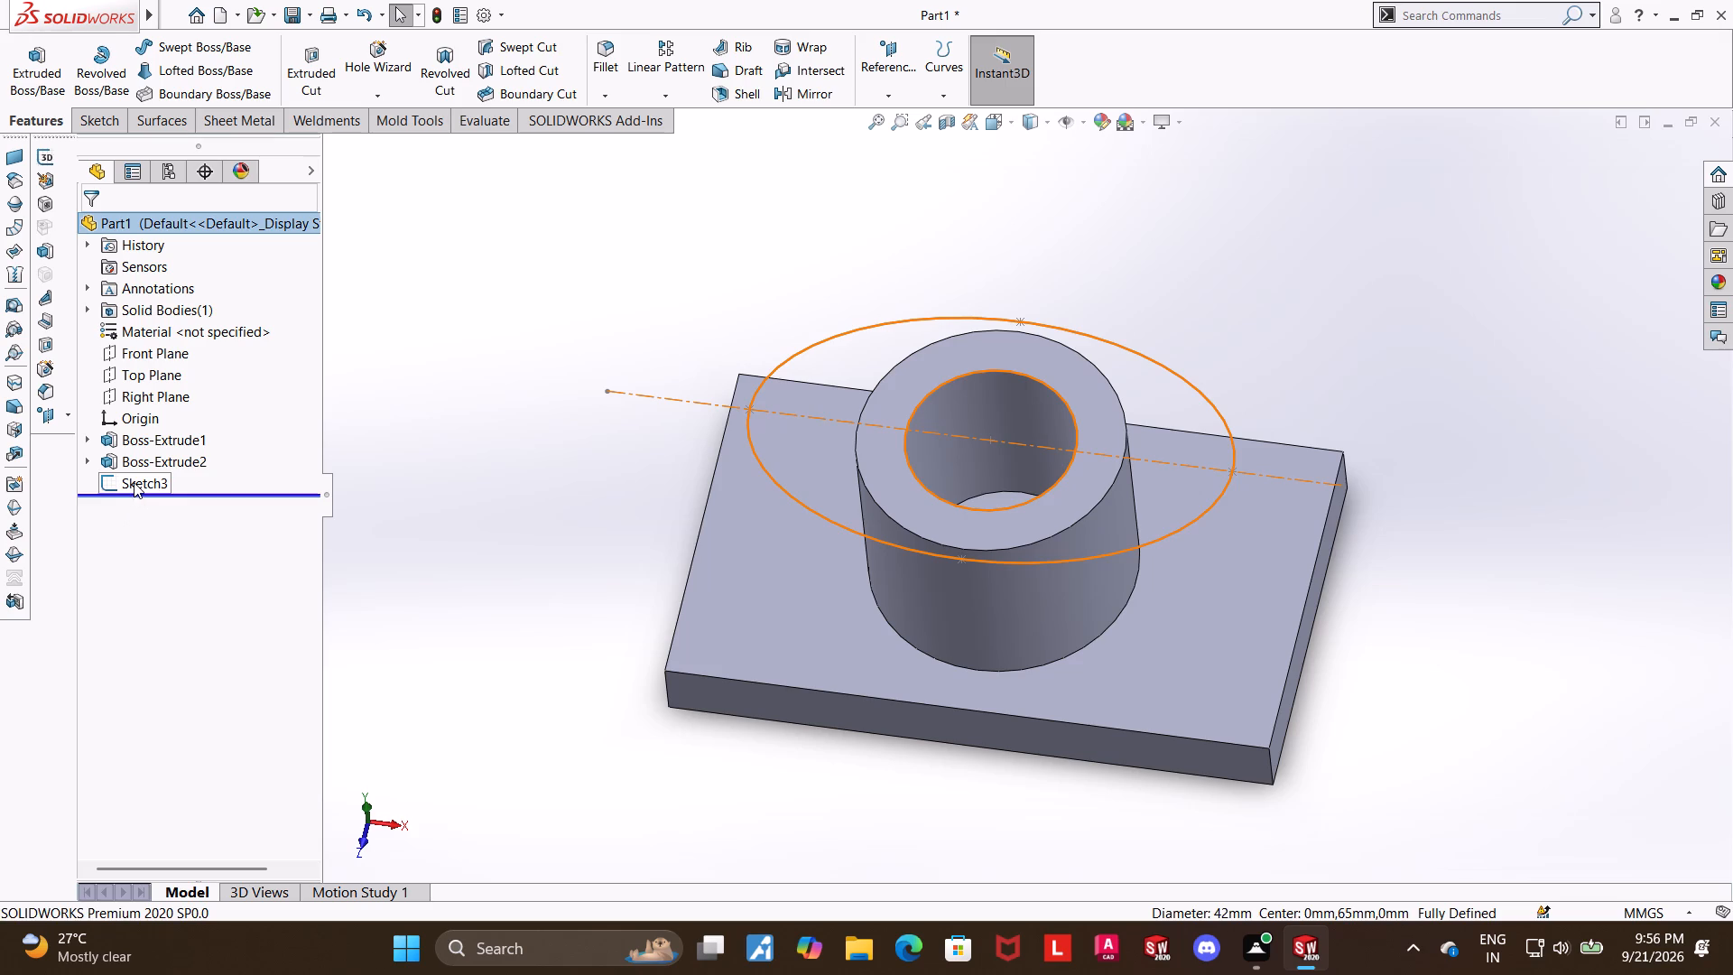
{"action": "left_click", "coordinate": [134, 482]}
{"action": "left_click", "coordinate": [151, 429]}
{"action": "middle_click_drag", "start_coordinate": [530, 481], "coordinate": [558, 520]}
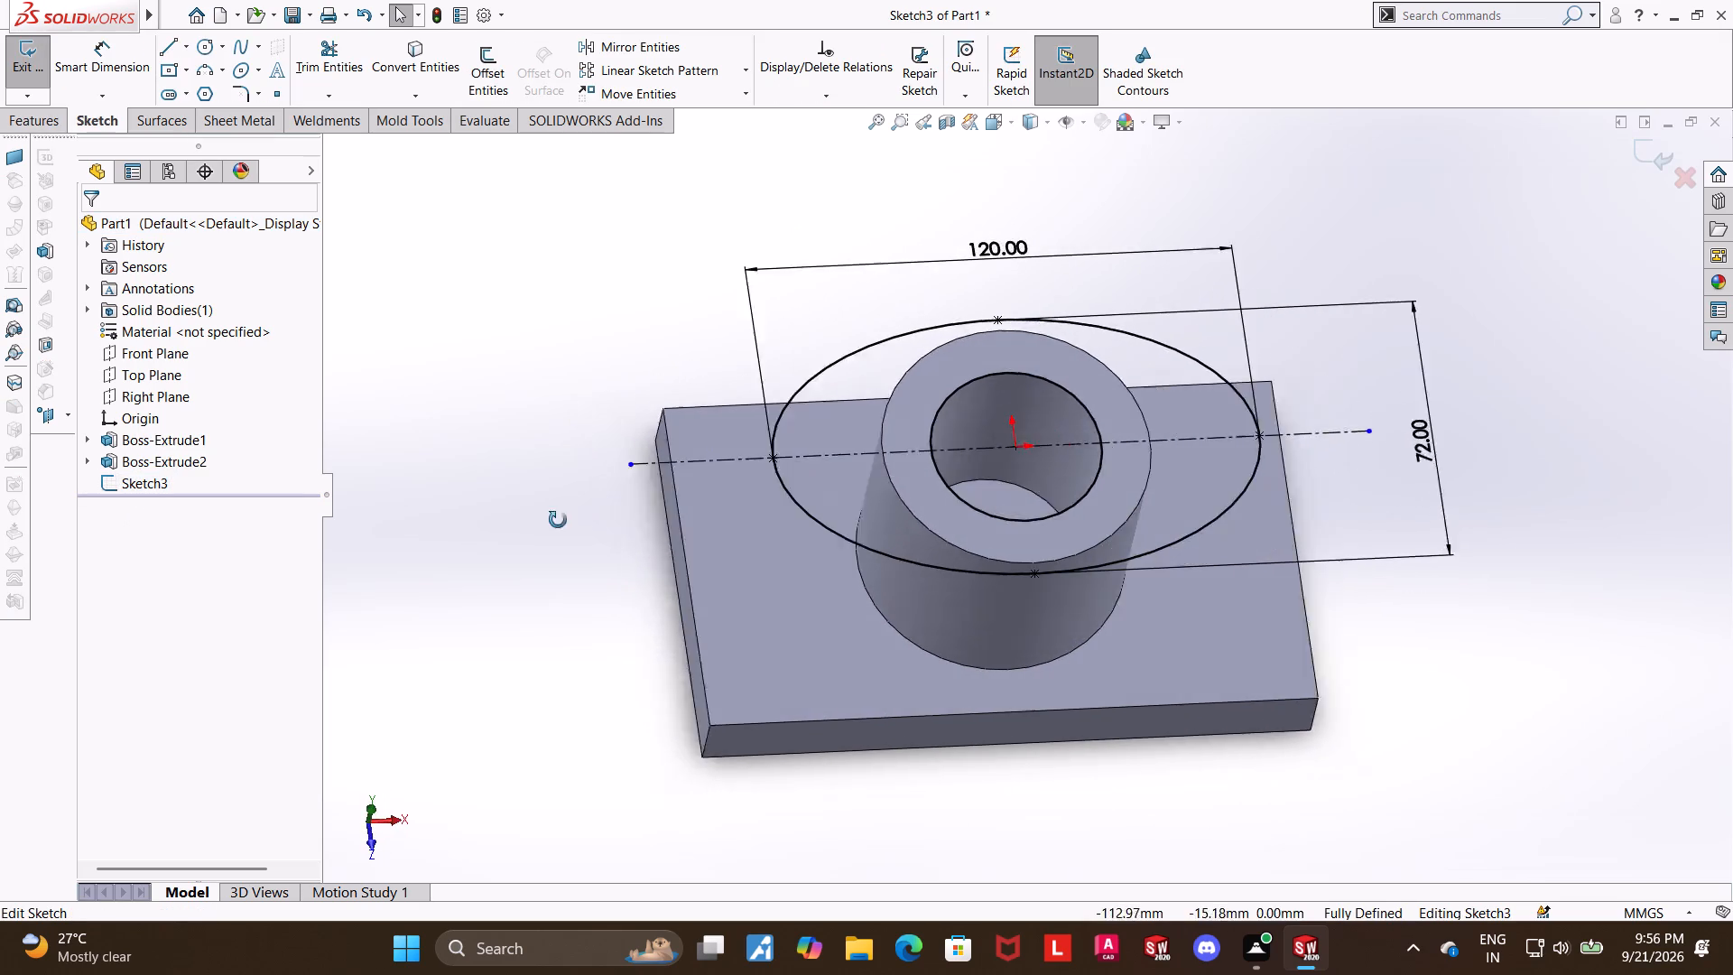
{"action": "middle_click_drag", "start_coordinate": [558, 520], "coordinate": [550, 515]}
{"action": "scroll", "coordinate": [550, 515], "scroll_direction": "up", "scroll_amount": 1}
{"action": "left_click", "coordinate": [1641, 154]}
Extrude the ellipse and bore circle sketch 15 mm from its sketch plane, merging it with the boss.
{"action": "middle_click_drag", "start_coordinate": [1370, 302], "coordinate": [1333, 323]}
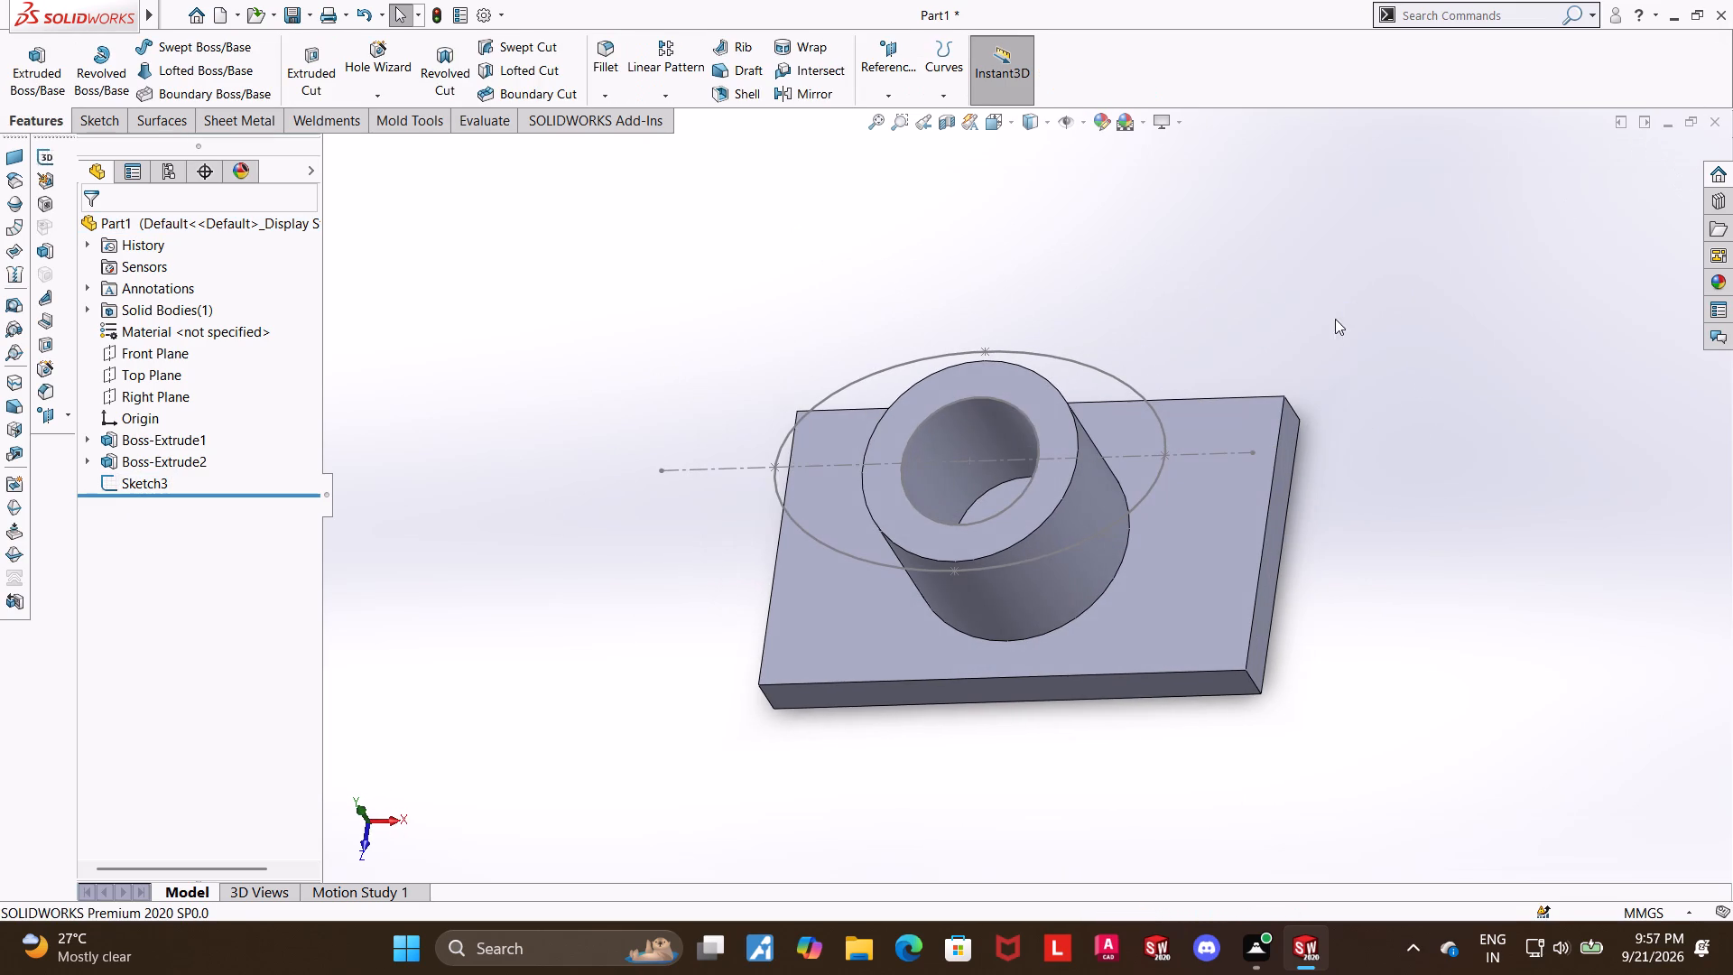
{"action": "left_click", "coordinate": [40, 70]}
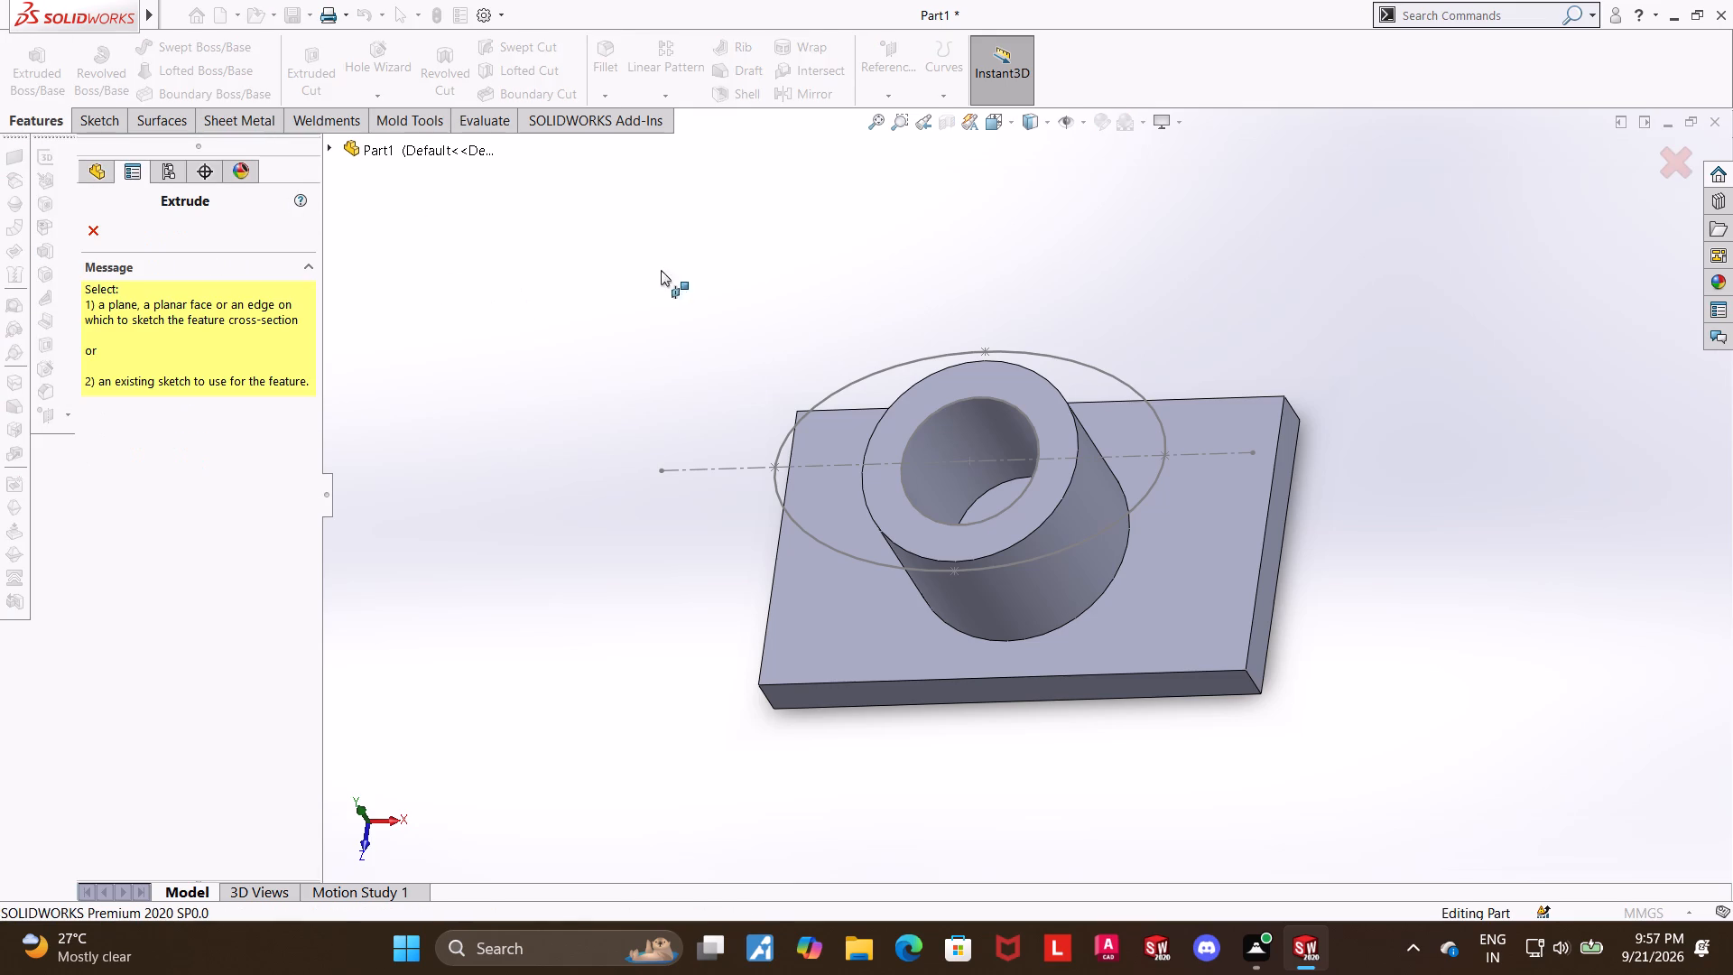
{"action": "left_click", "coordinate": [332, 151]}
{"action": "left_click", "coordinate": [424, 403]}
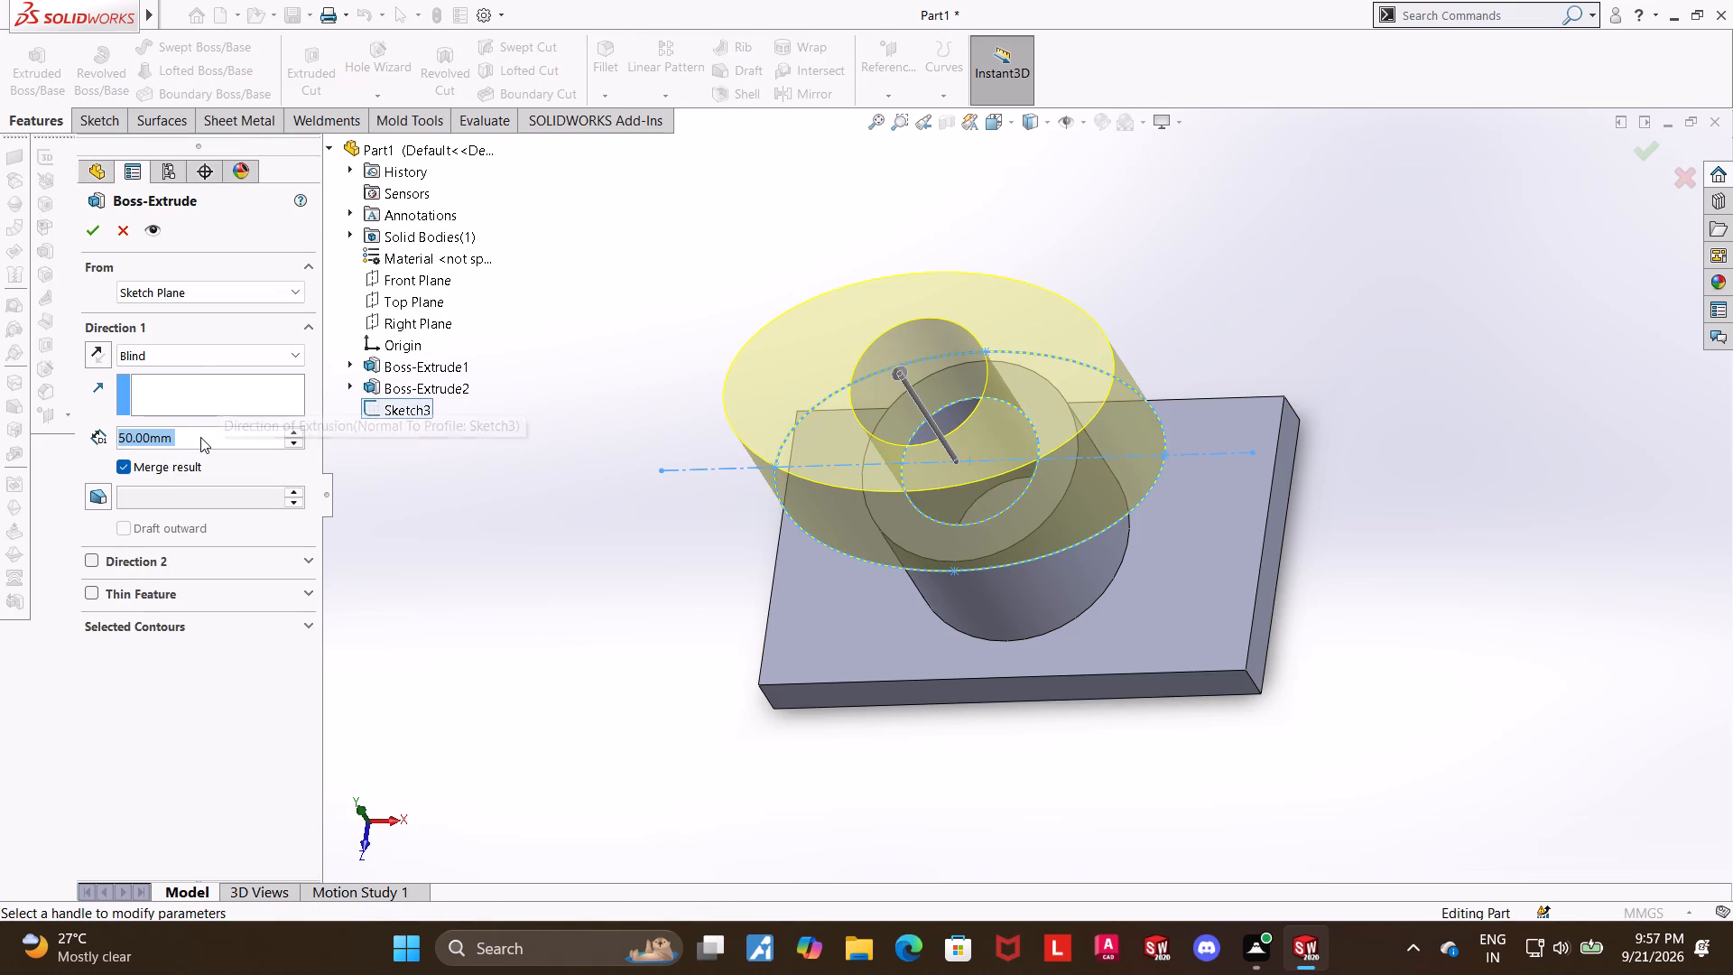
{"action": "key", "text": "1"}
{"action": "key", "text": "5"}
{"action": "key", "text": "Return"}
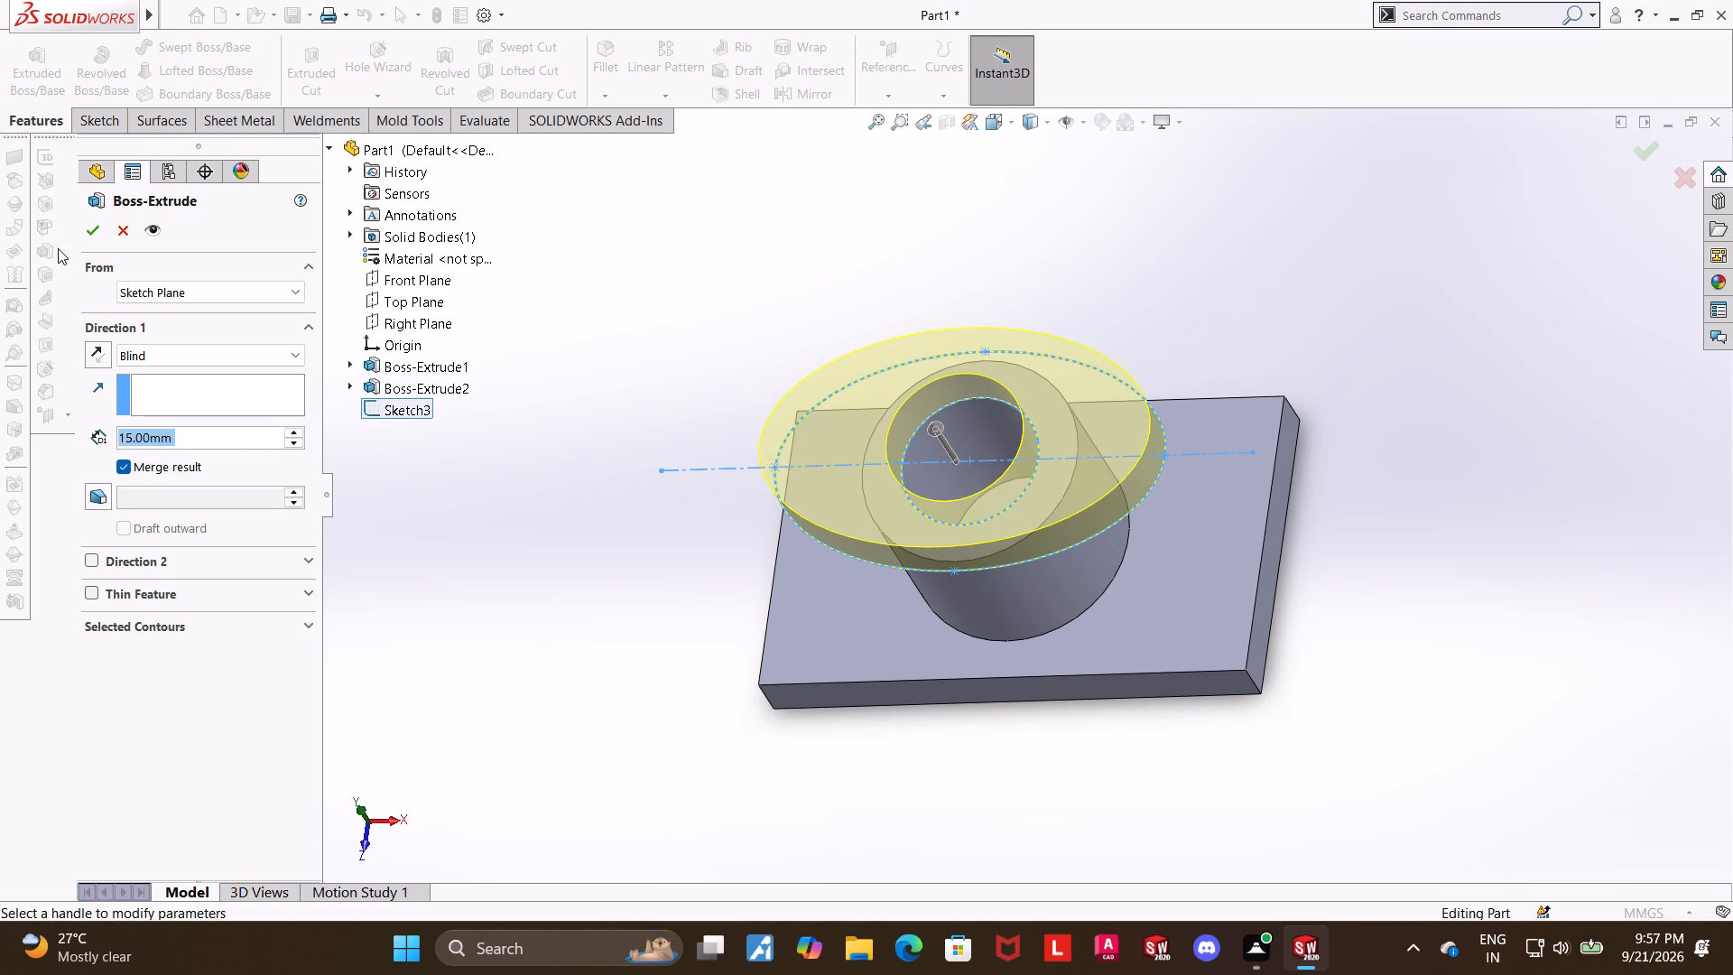
{"action": "left_click", "coordinate": [89, 239]}
{"action": "left_click", "coordinate": [584, 478]}
Examine the elliptical flange, its bore and the boss beneath it from several angles.
{"action": "middle_click_drag", "start_coordinate": [1506, 665], "coordinate": [1534, 720]}
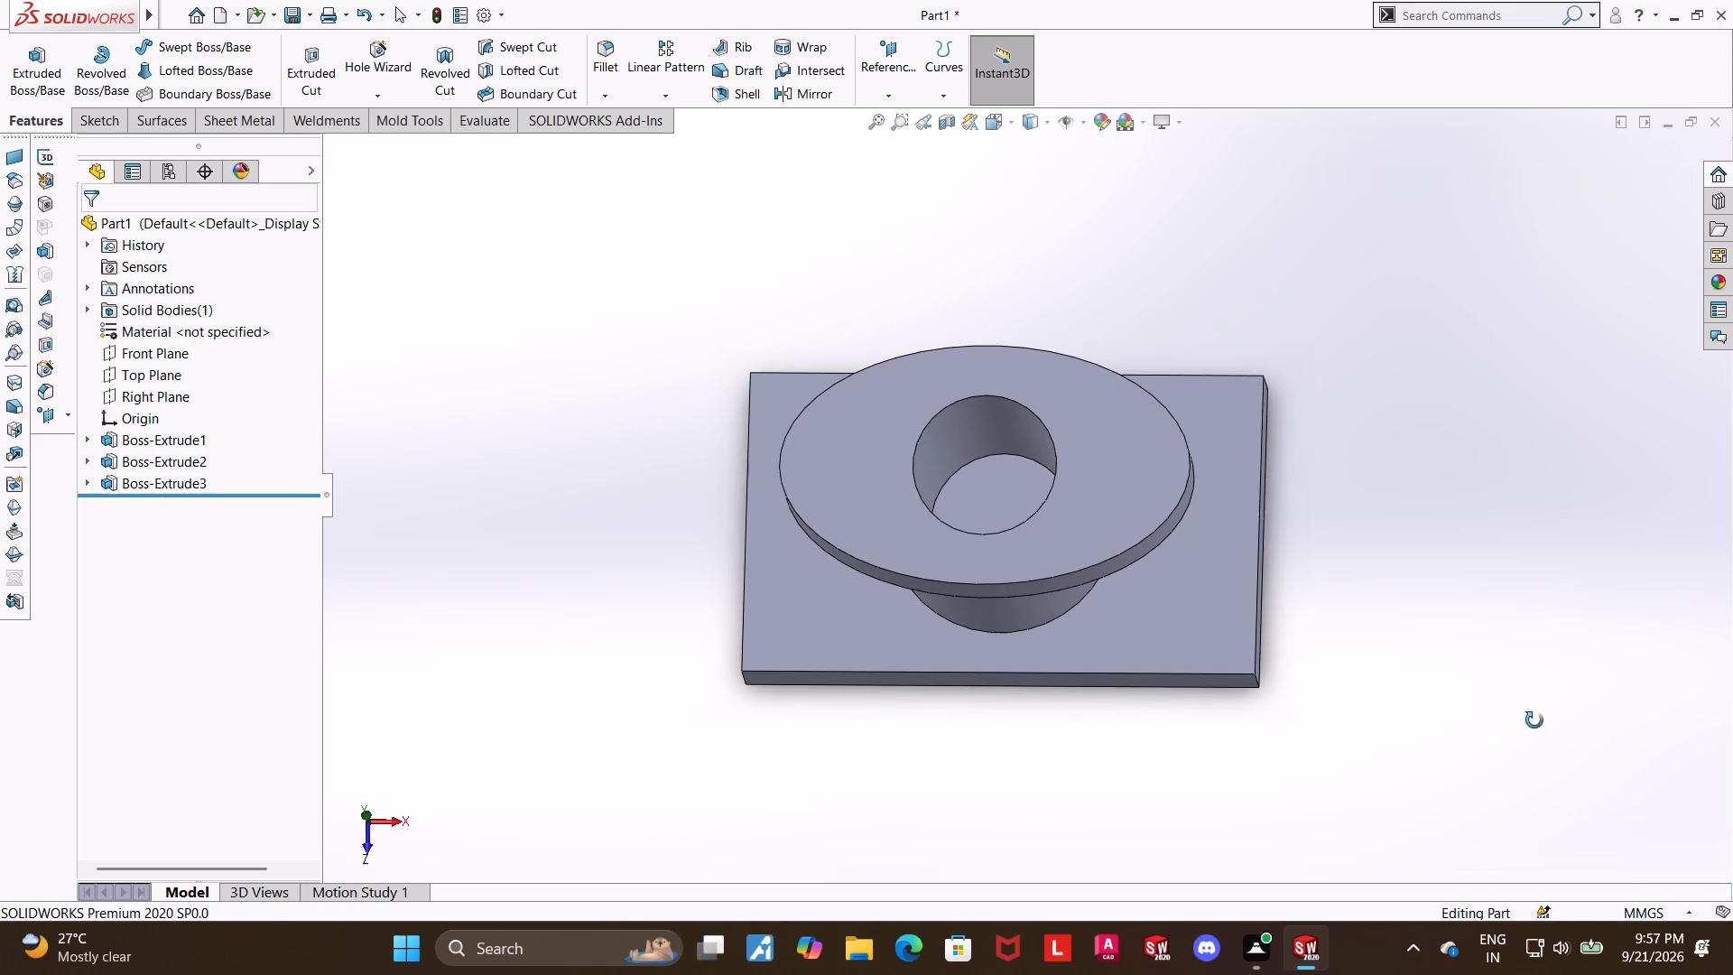
{"action": "middle_click_drag", "start_coordinate": [1534, 720], "coordinate": [1533, 720]}
{"action": "middle_click_drag", "start_coordinate": [1246, 481], "coordinate": [1226, 363]}
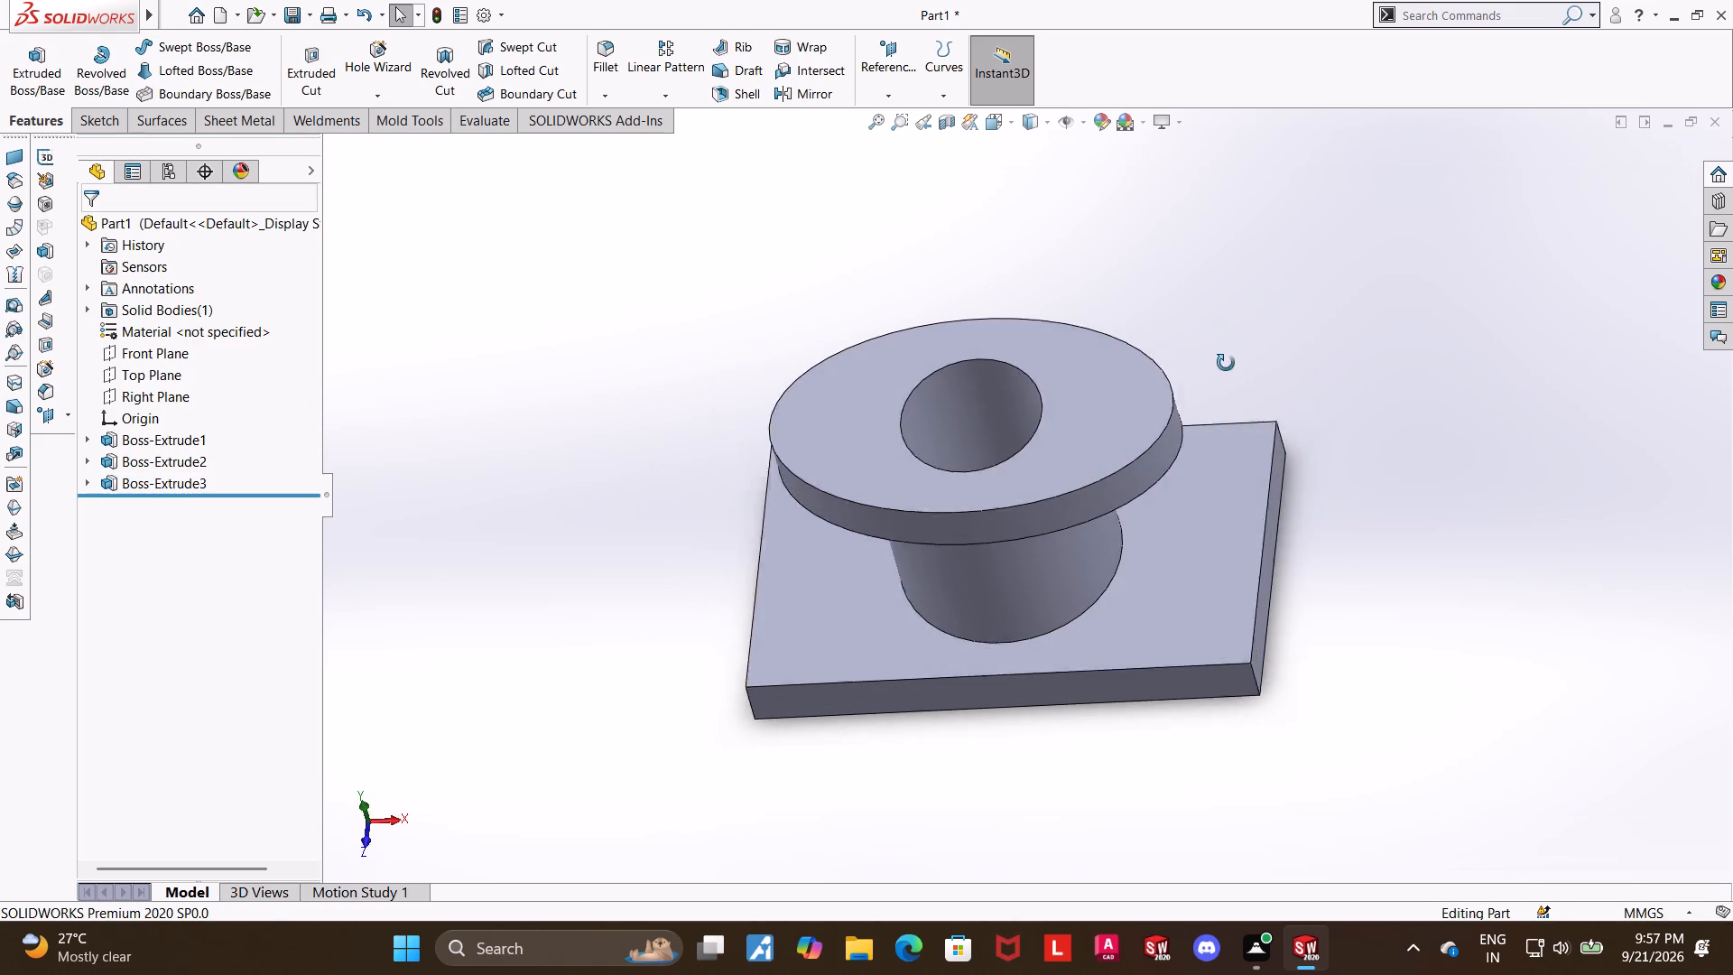
{"action": "middle_click_drag", "start_coordinate": [1226, 363], "coordinate": [1242, 343]}
{"action": "middle_click", "coordinate": [1253, 329]}
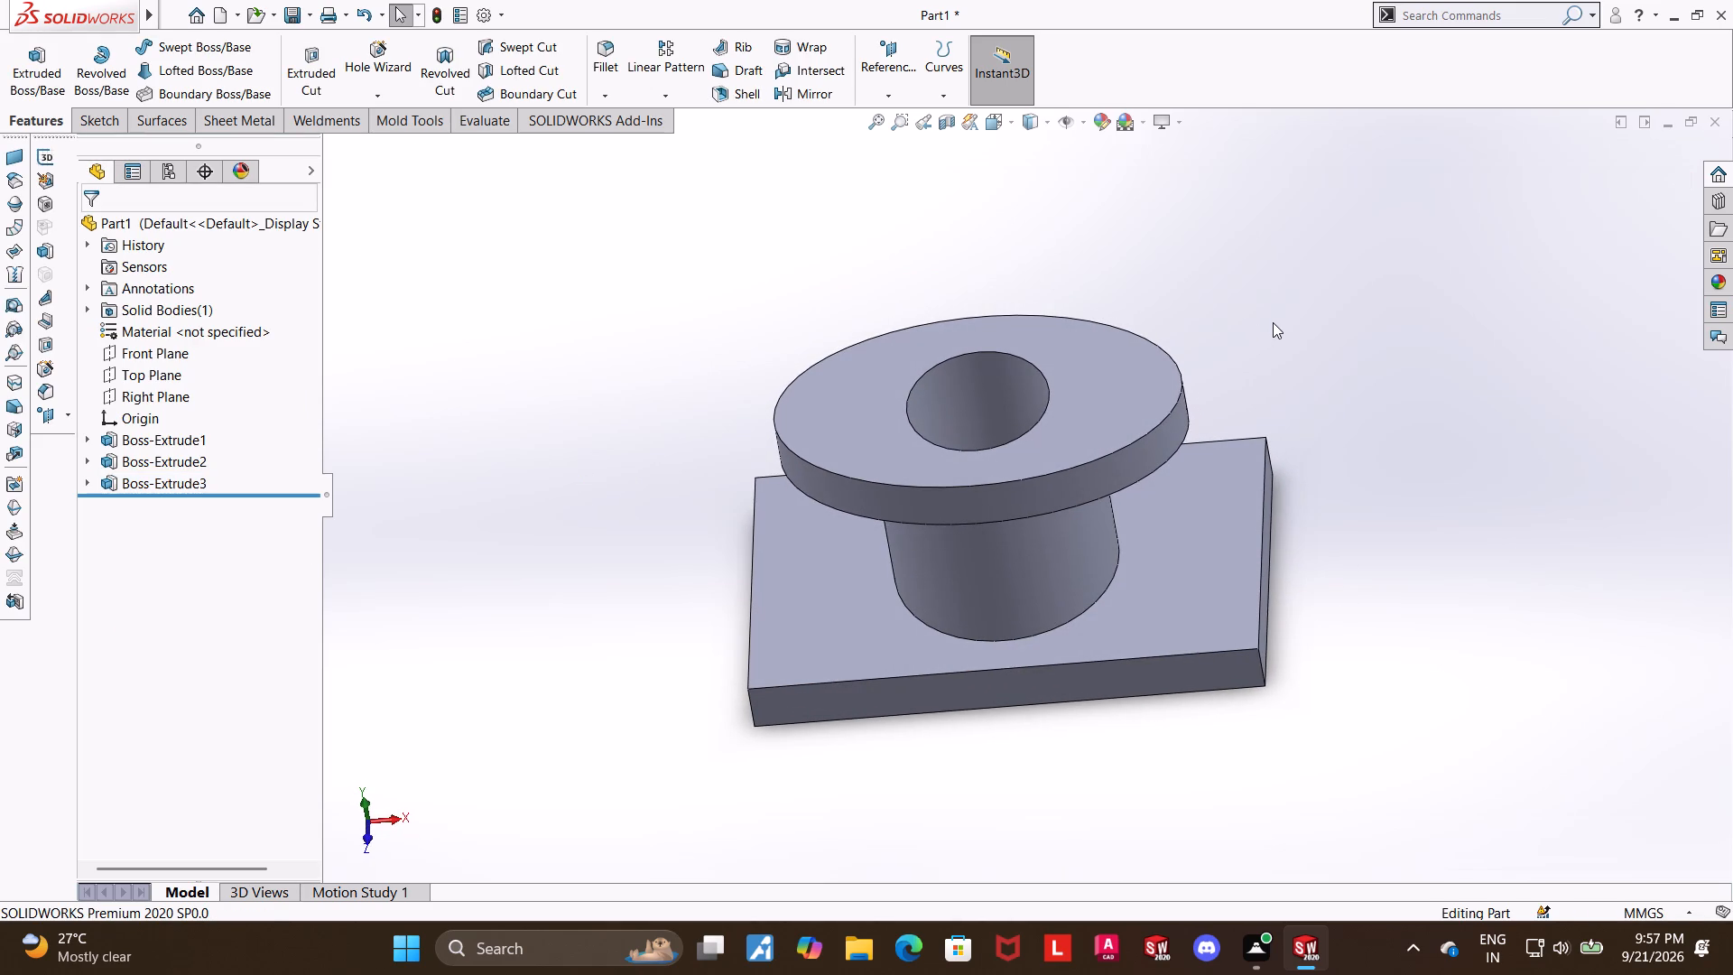
{"action": "middle_click_drag", "start_coordinate": [1521, 455], "coordinate": [1547, 629]}
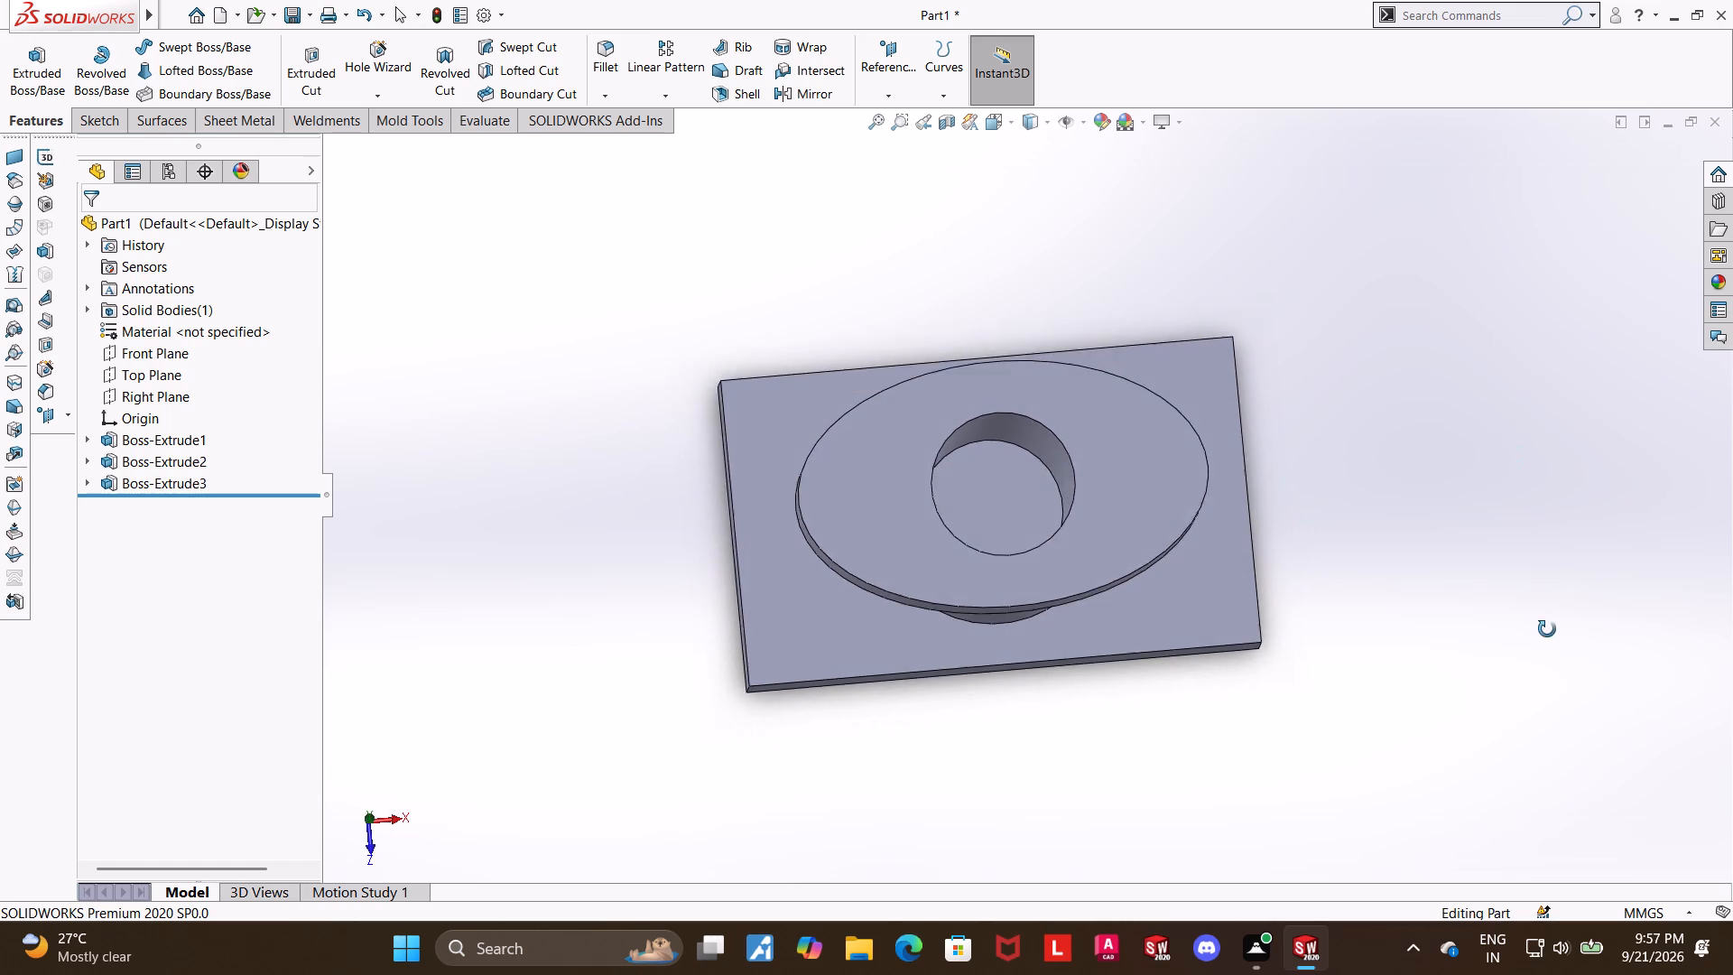
{"action": "middle_click_drag", "start_coordinate": [1547, 629], "coordinate": [1552, 560]}
{"action": "scroll", "coordinate": [1546, 525], "scroll_direction": "down", "scroll_amount": 1}
{"action": "middle_click_drag", "start_coordinate": [1513, 531], "coordinate": [1498, 458]}
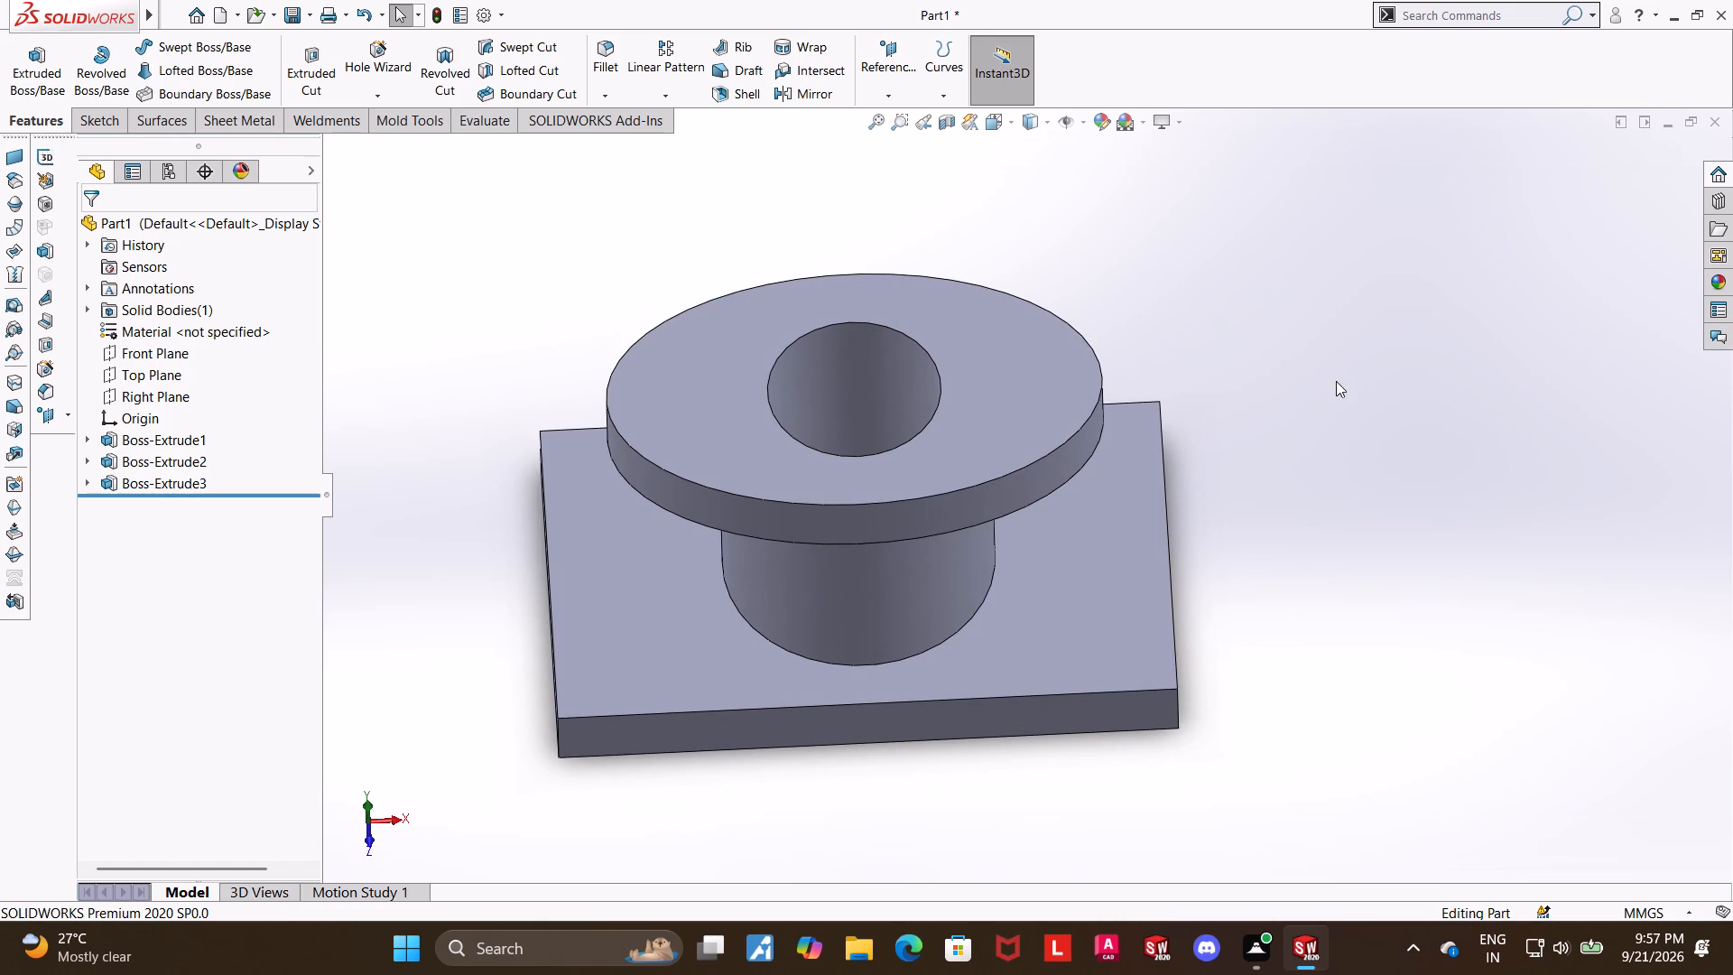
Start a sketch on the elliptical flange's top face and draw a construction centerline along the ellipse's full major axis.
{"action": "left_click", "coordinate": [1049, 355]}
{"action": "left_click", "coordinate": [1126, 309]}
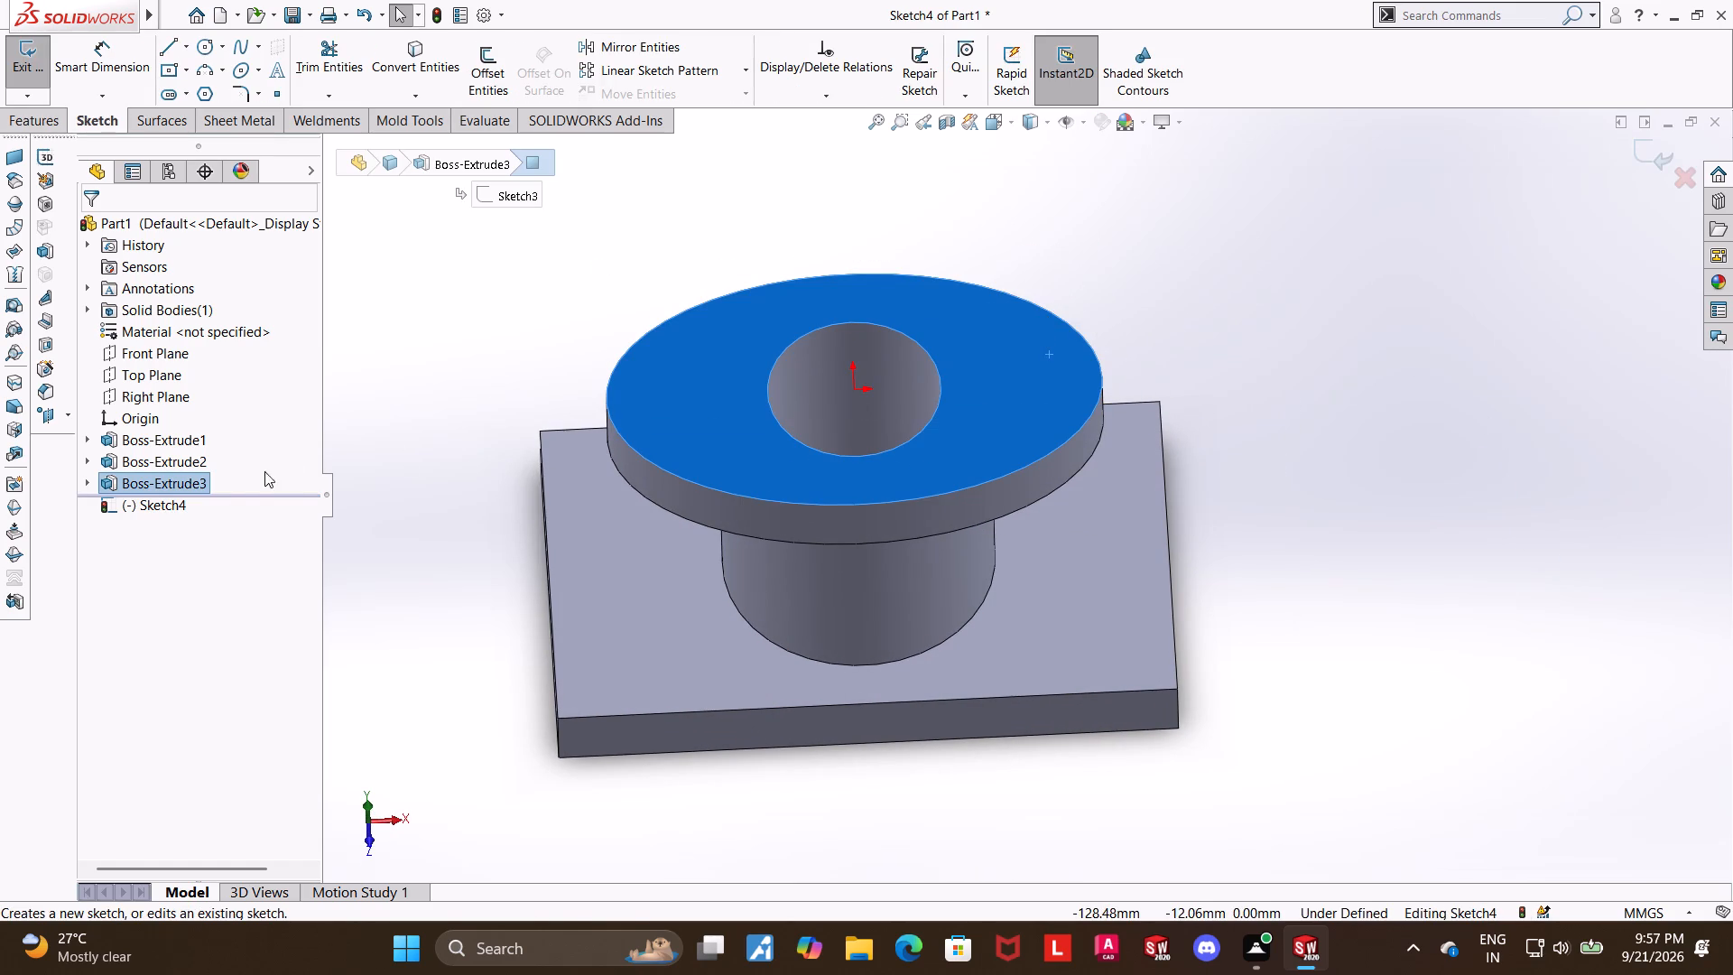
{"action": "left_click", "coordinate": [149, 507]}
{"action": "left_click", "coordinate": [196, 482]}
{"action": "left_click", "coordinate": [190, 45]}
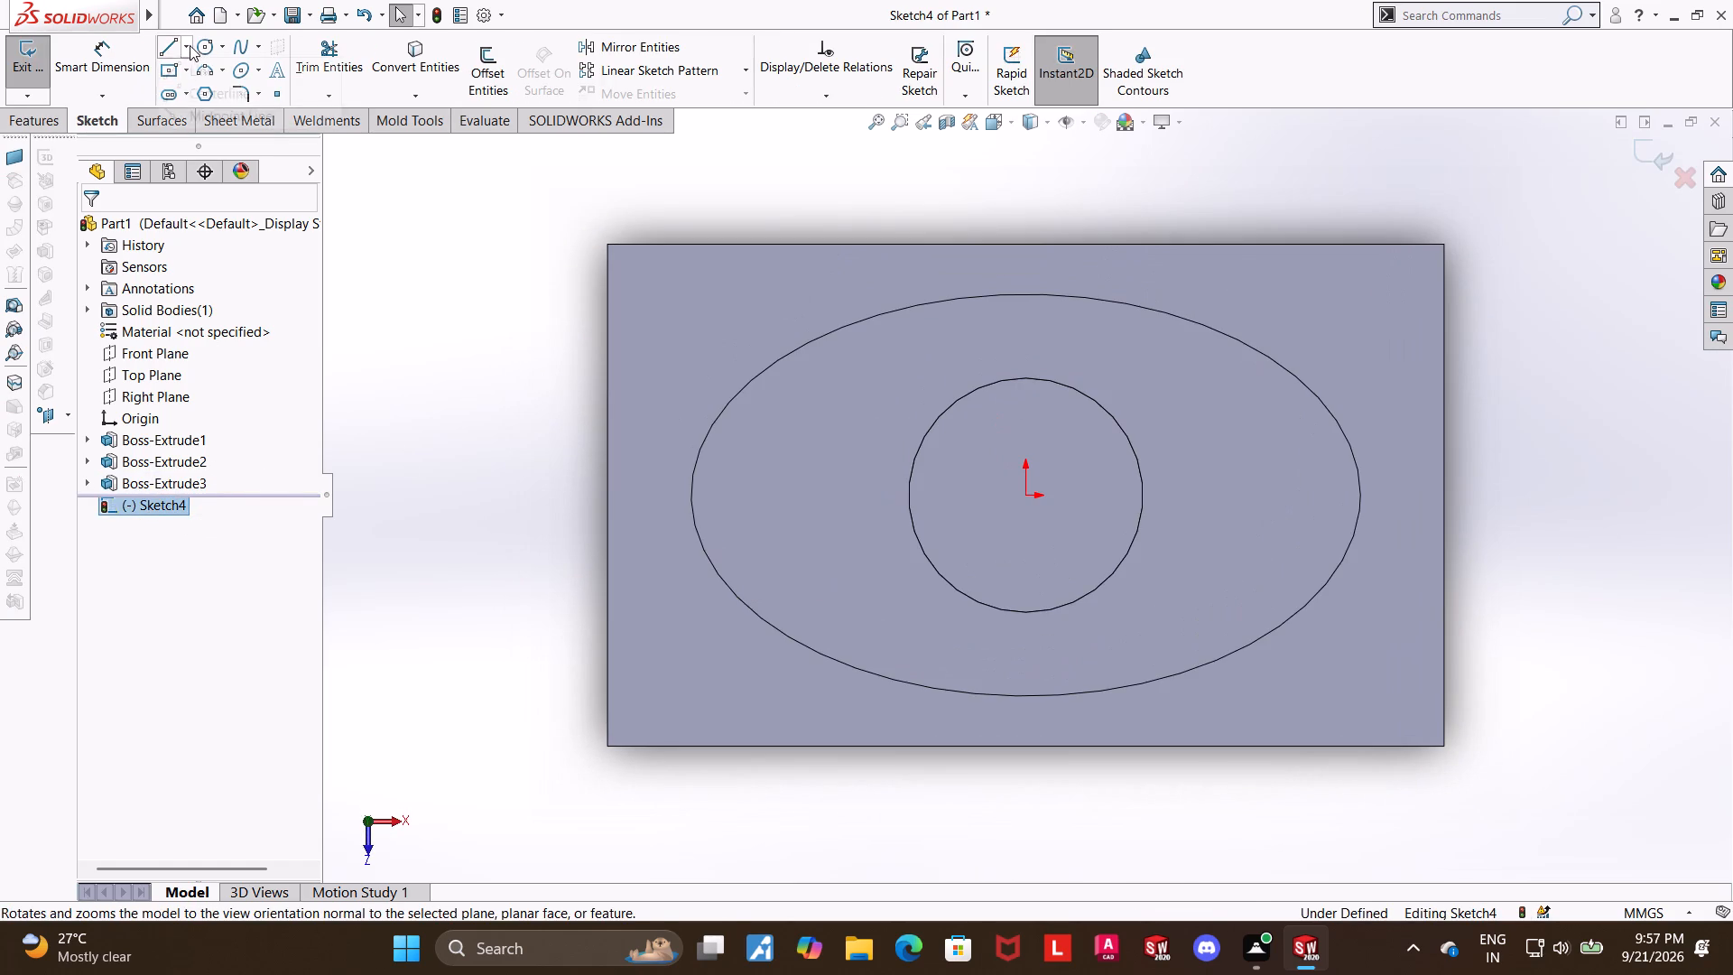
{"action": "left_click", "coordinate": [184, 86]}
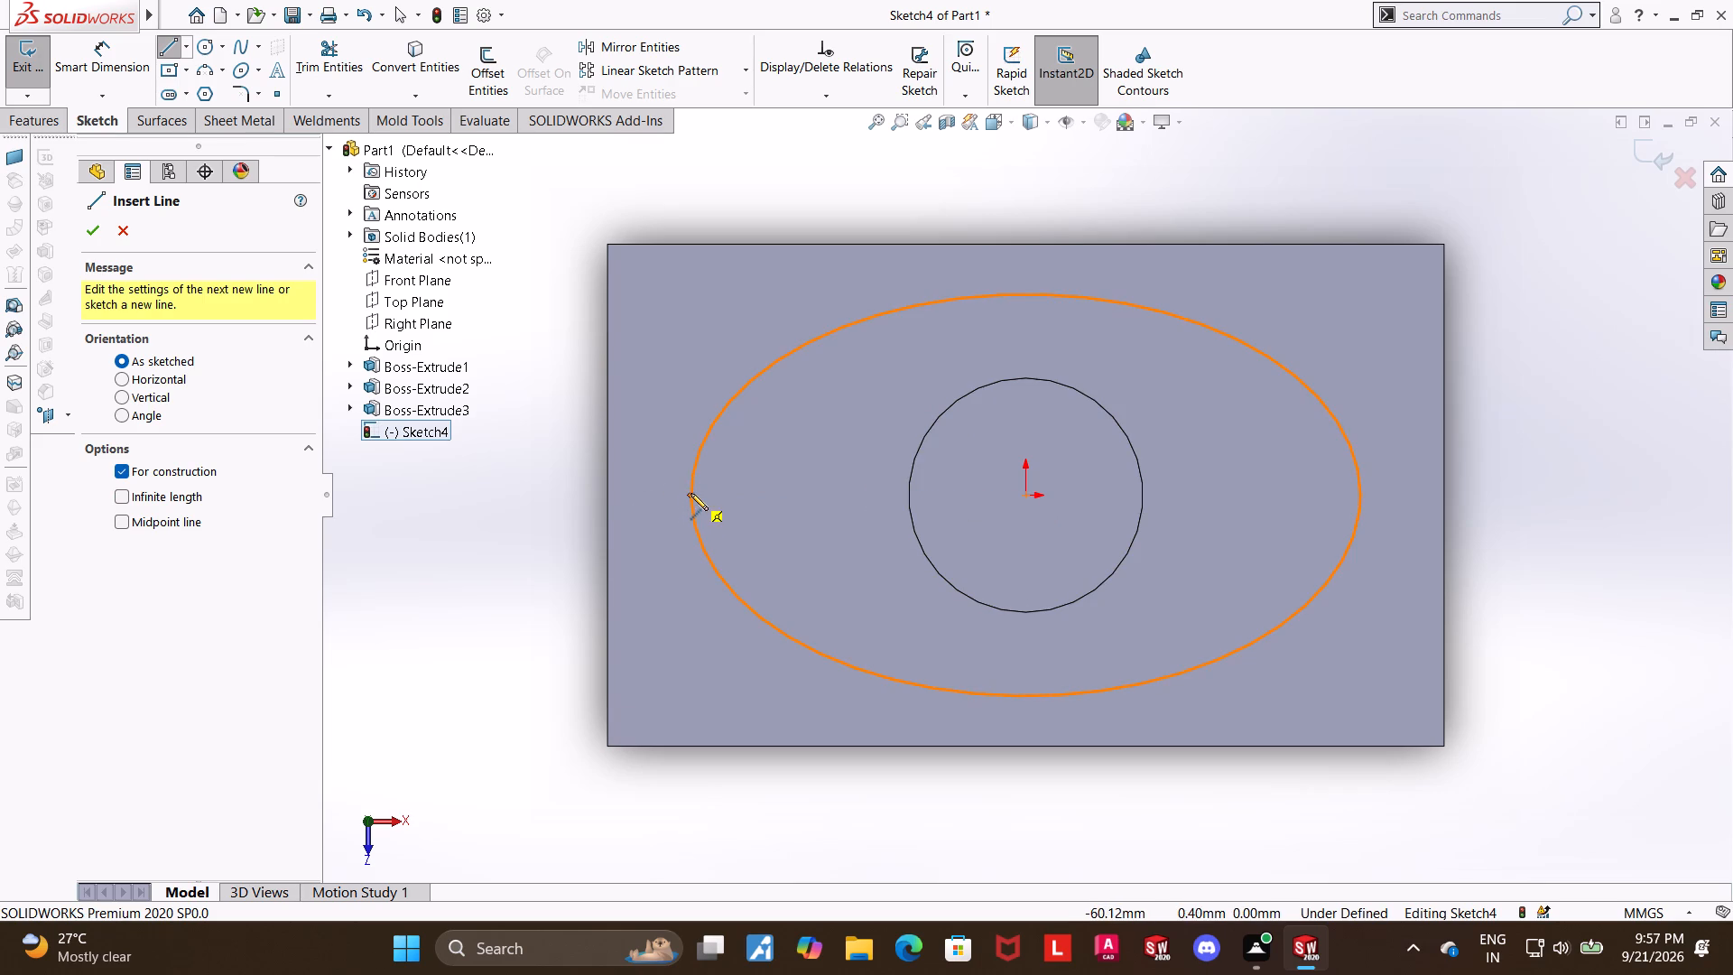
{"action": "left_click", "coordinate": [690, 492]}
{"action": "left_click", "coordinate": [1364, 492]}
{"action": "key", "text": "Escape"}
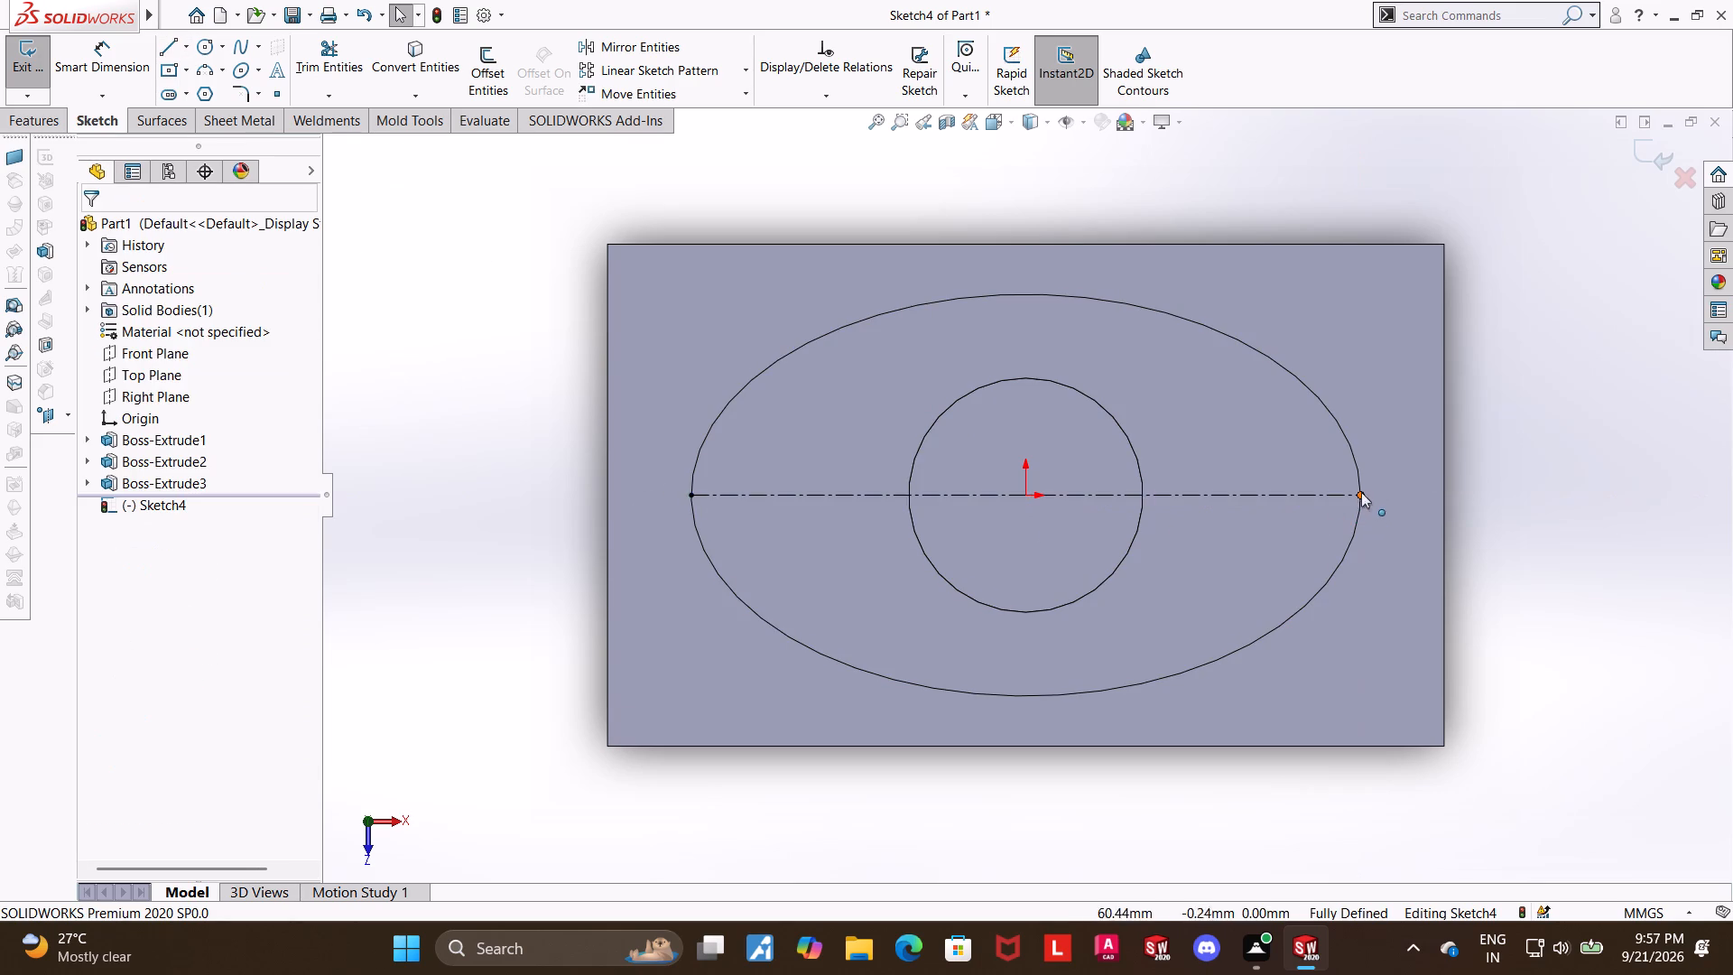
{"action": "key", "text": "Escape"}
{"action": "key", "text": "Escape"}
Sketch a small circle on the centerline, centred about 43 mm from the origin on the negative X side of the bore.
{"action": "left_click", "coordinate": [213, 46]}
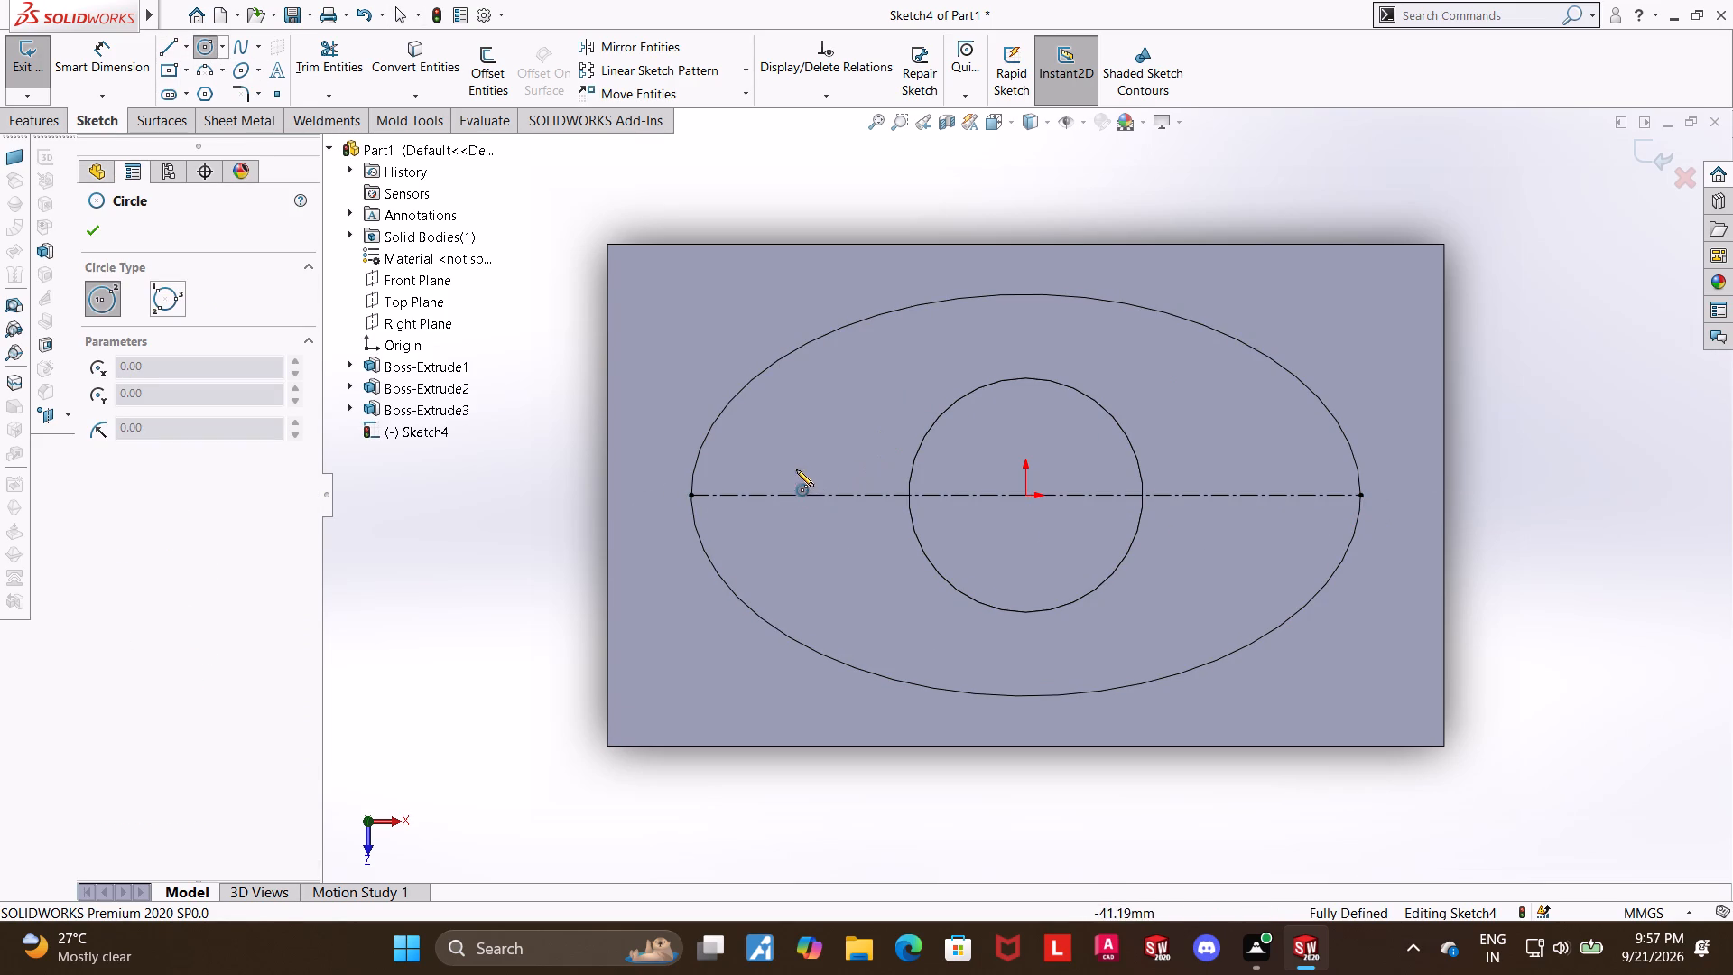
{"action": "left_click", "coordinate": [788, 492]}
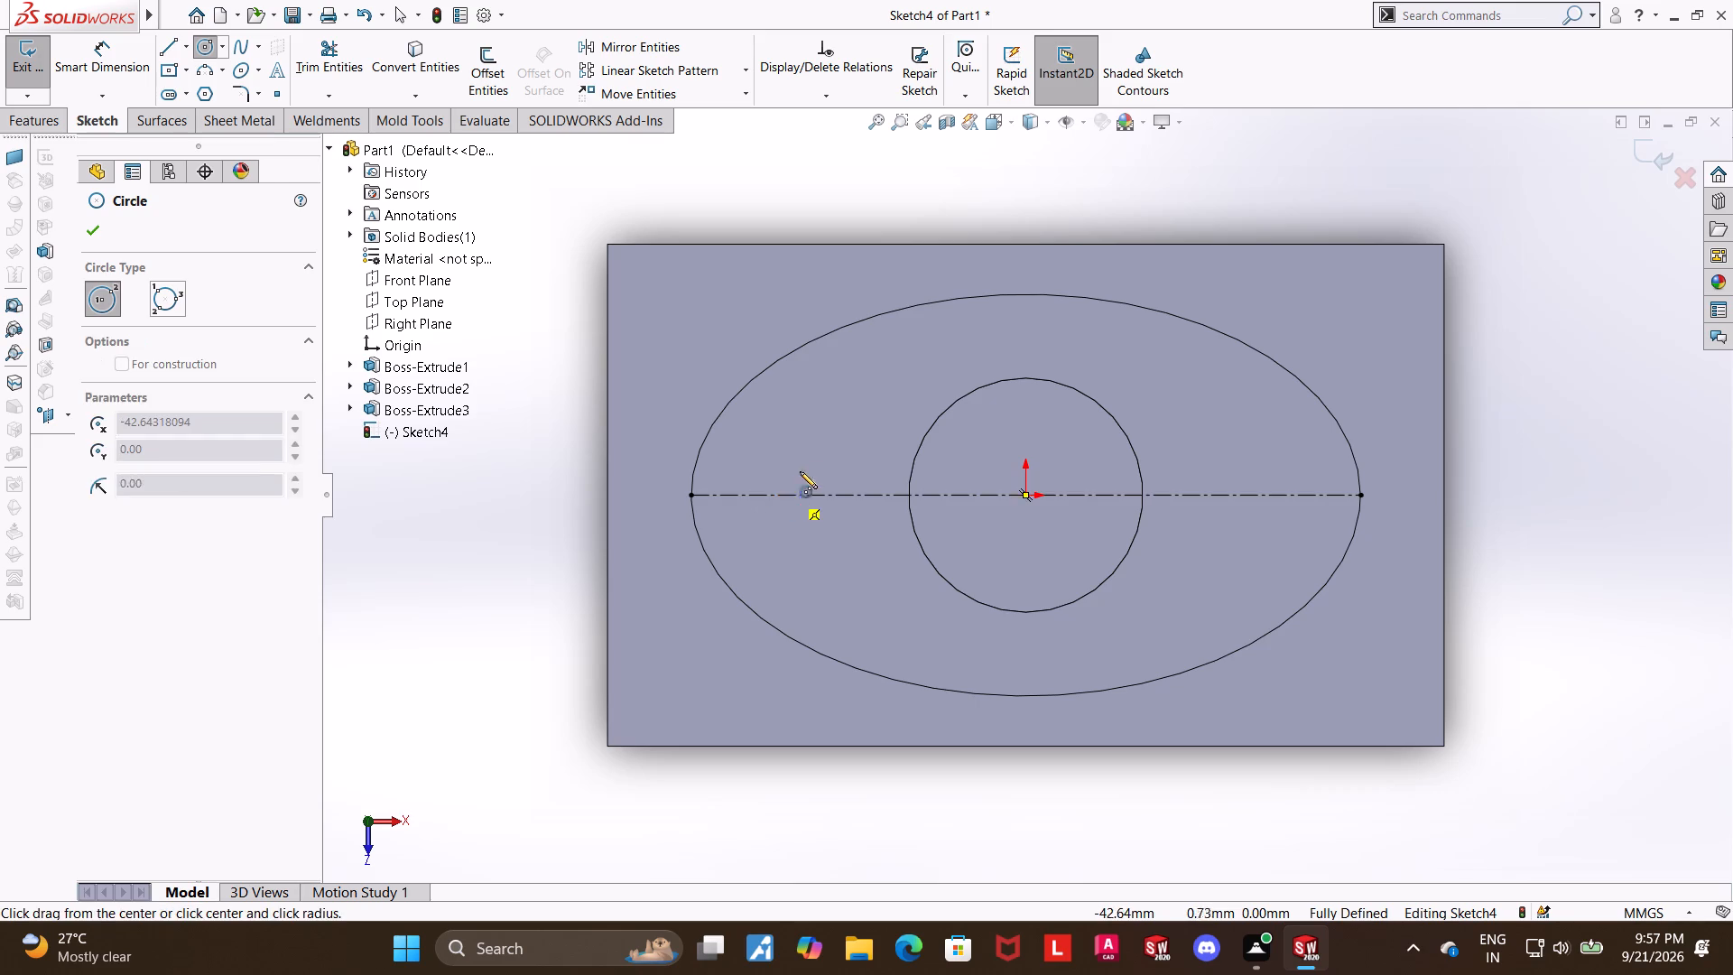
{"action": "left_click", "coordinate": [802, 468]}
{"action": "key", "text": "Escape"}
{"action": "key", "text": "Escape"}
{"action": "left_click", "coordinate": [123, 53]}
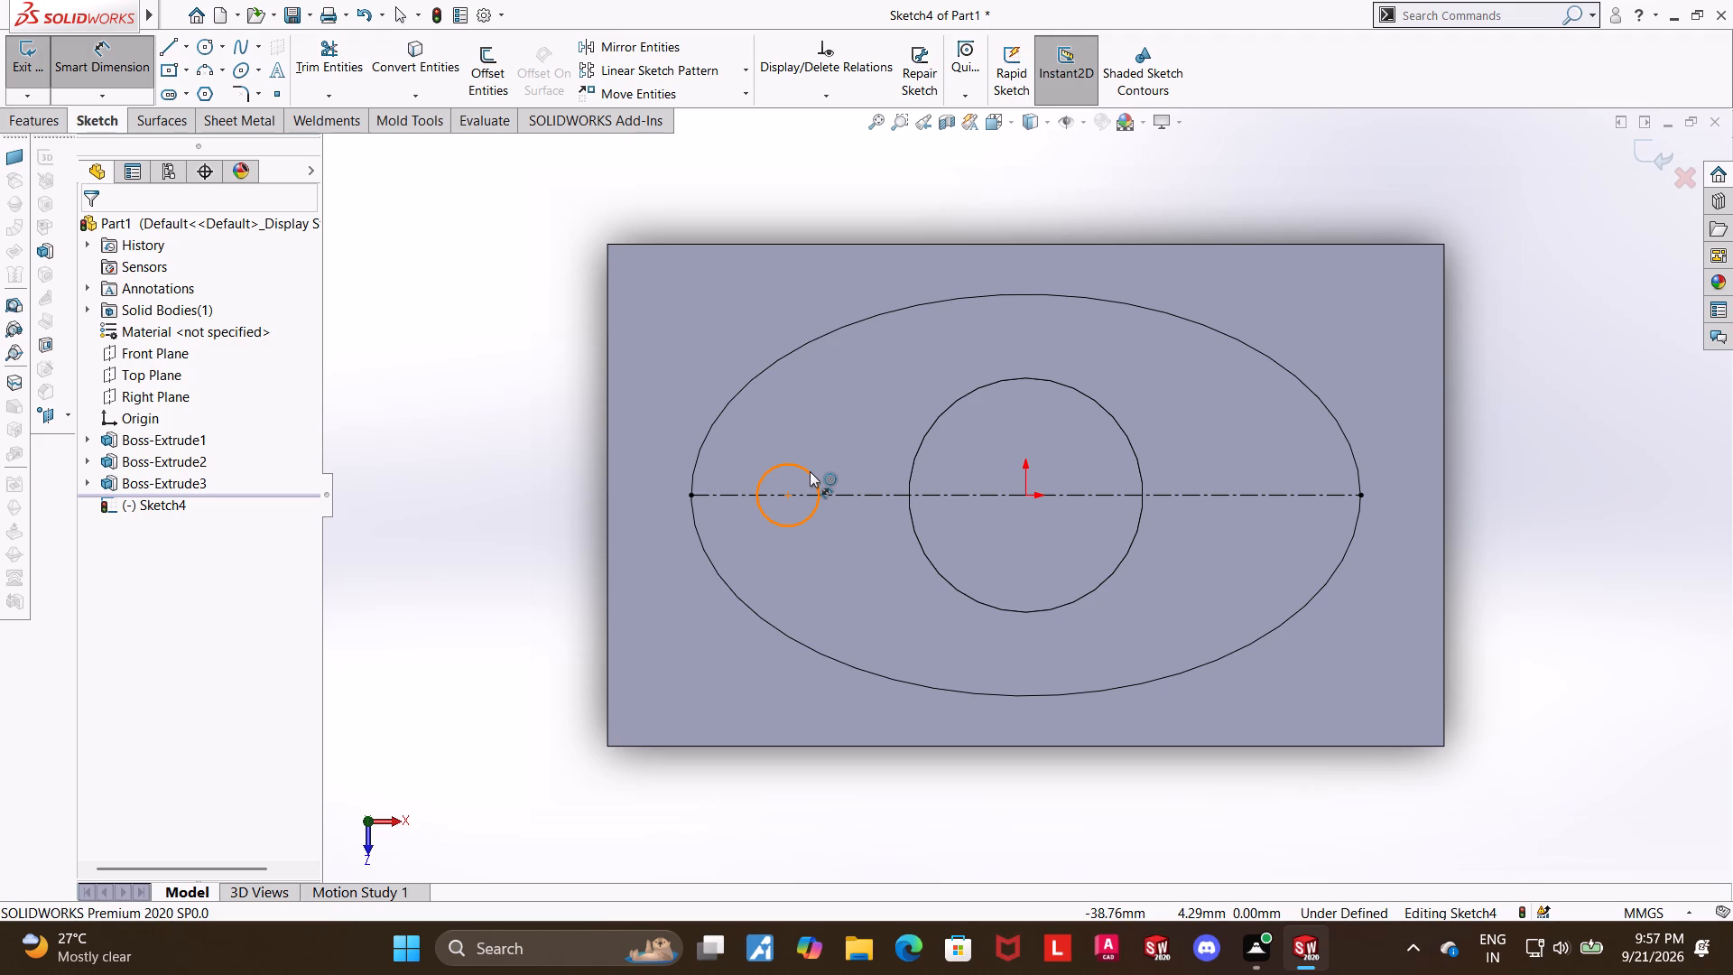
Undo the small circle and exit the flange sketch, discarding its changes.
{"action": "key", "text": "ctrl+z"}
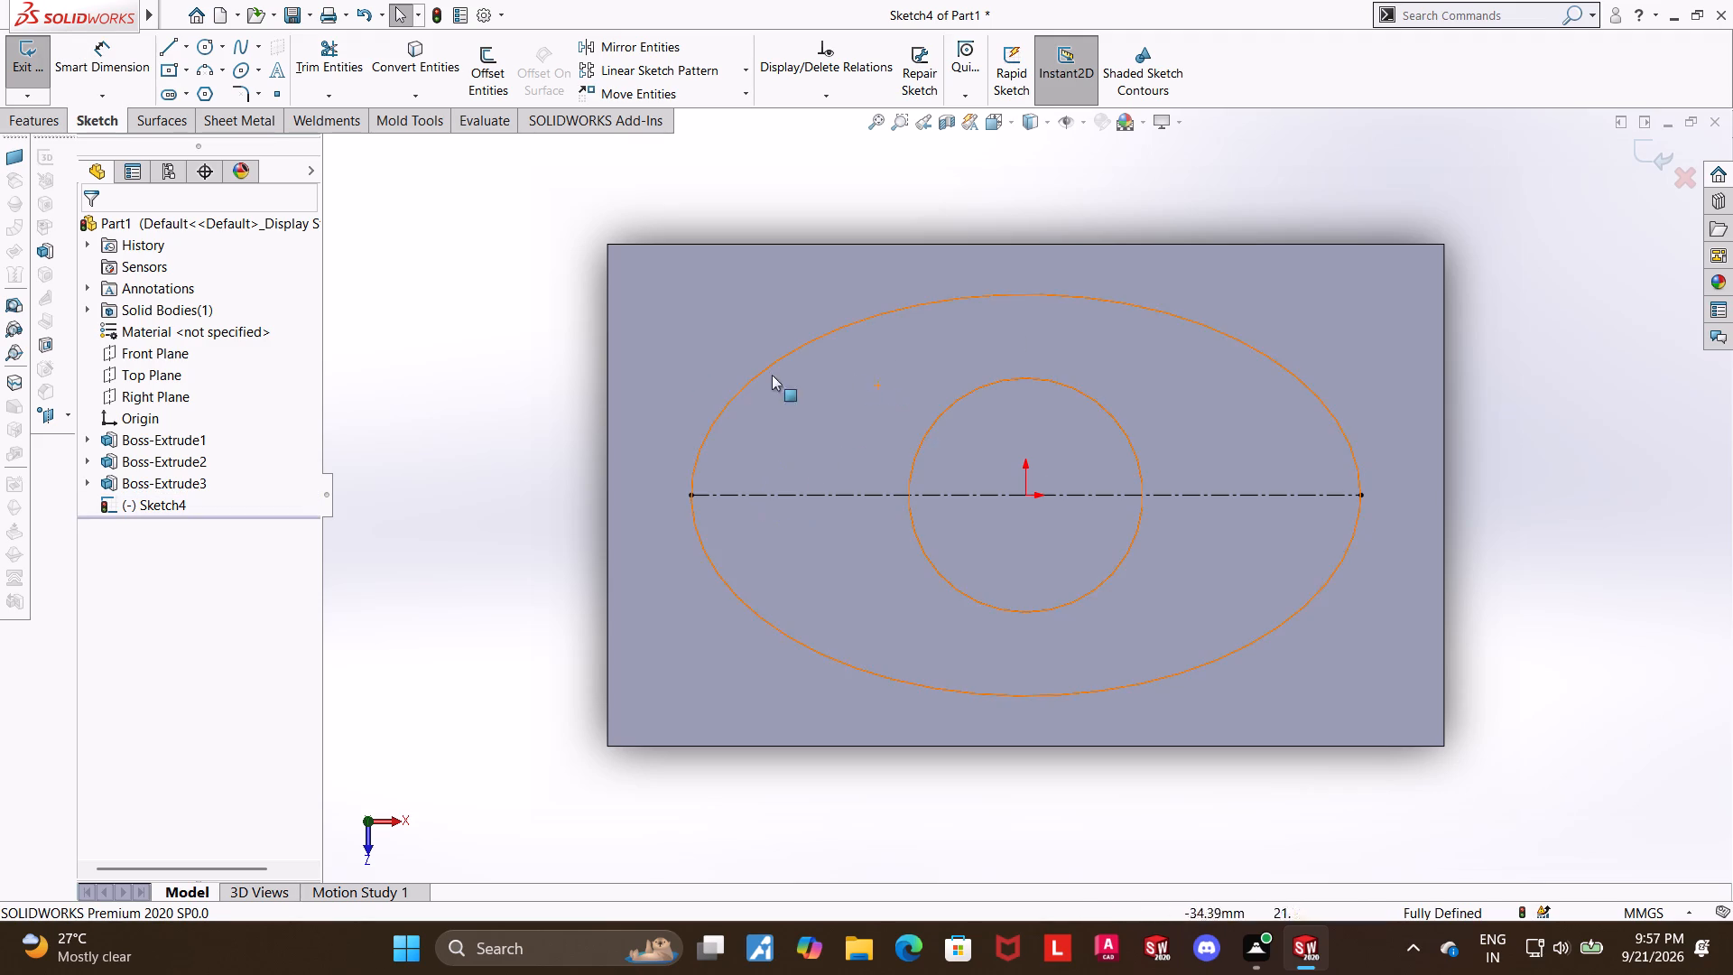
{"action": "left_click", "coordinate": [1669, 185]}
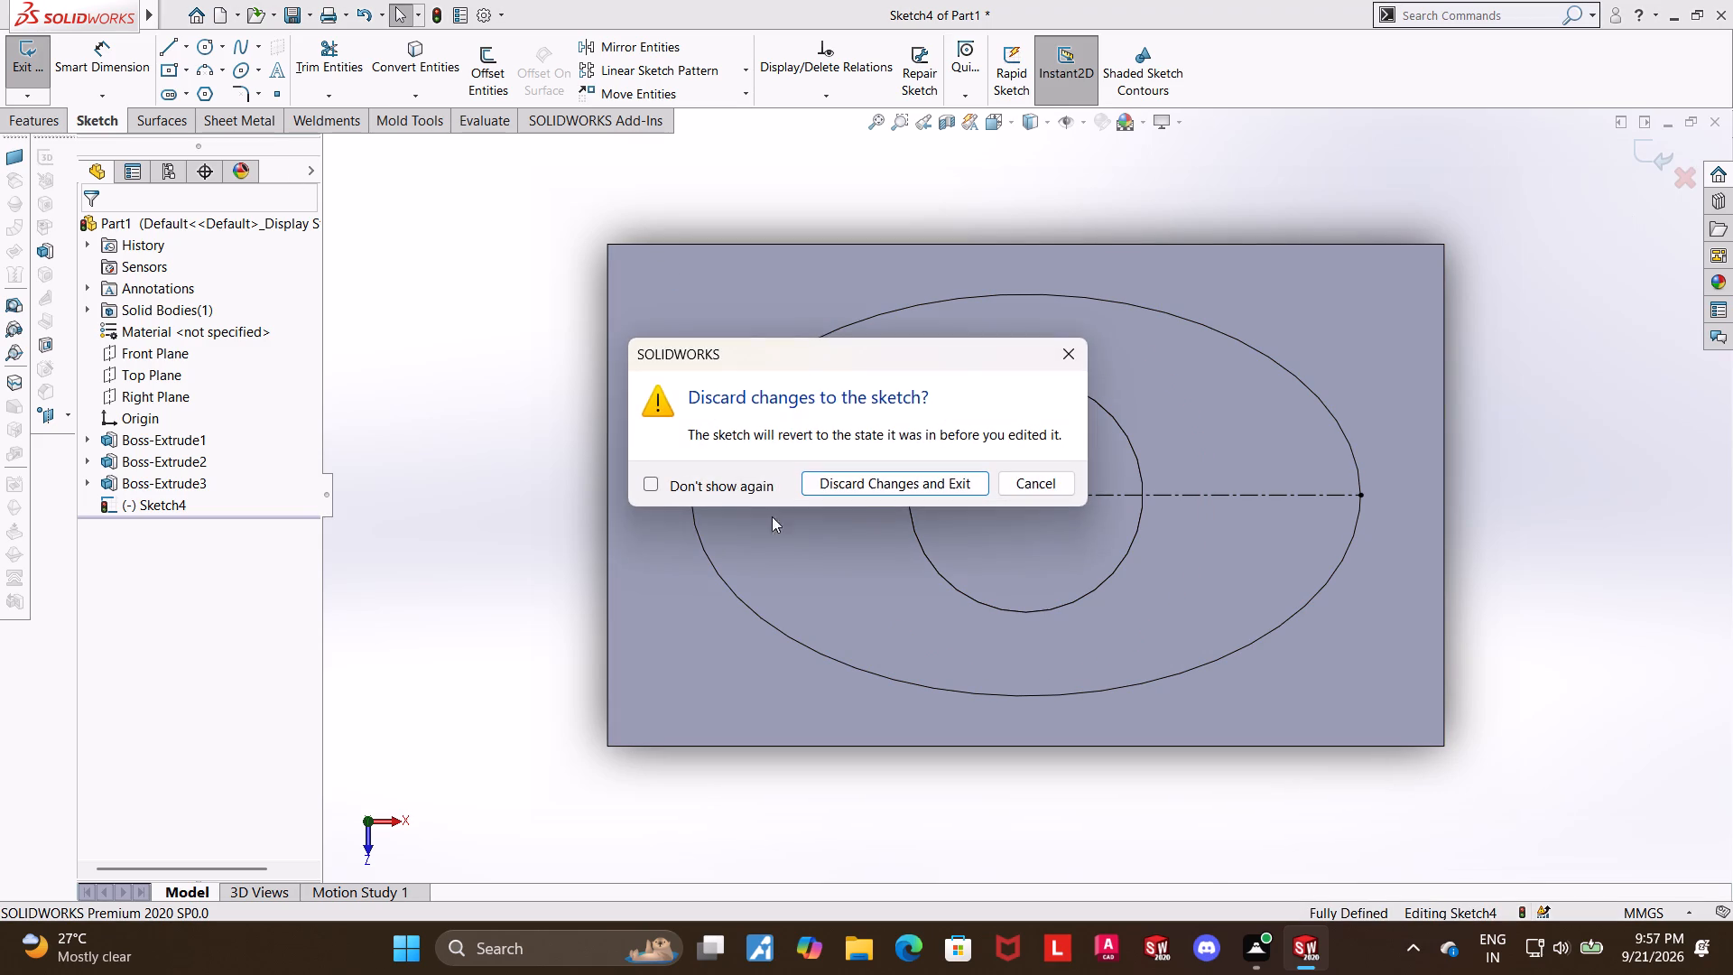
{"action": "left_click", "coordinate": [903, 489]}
Start a sketch on the base plate face inside the boss bore and draw a circle of about 32 mm diameter at the origin.
{"action": "left_click", "coordinate": [1044, 495]}
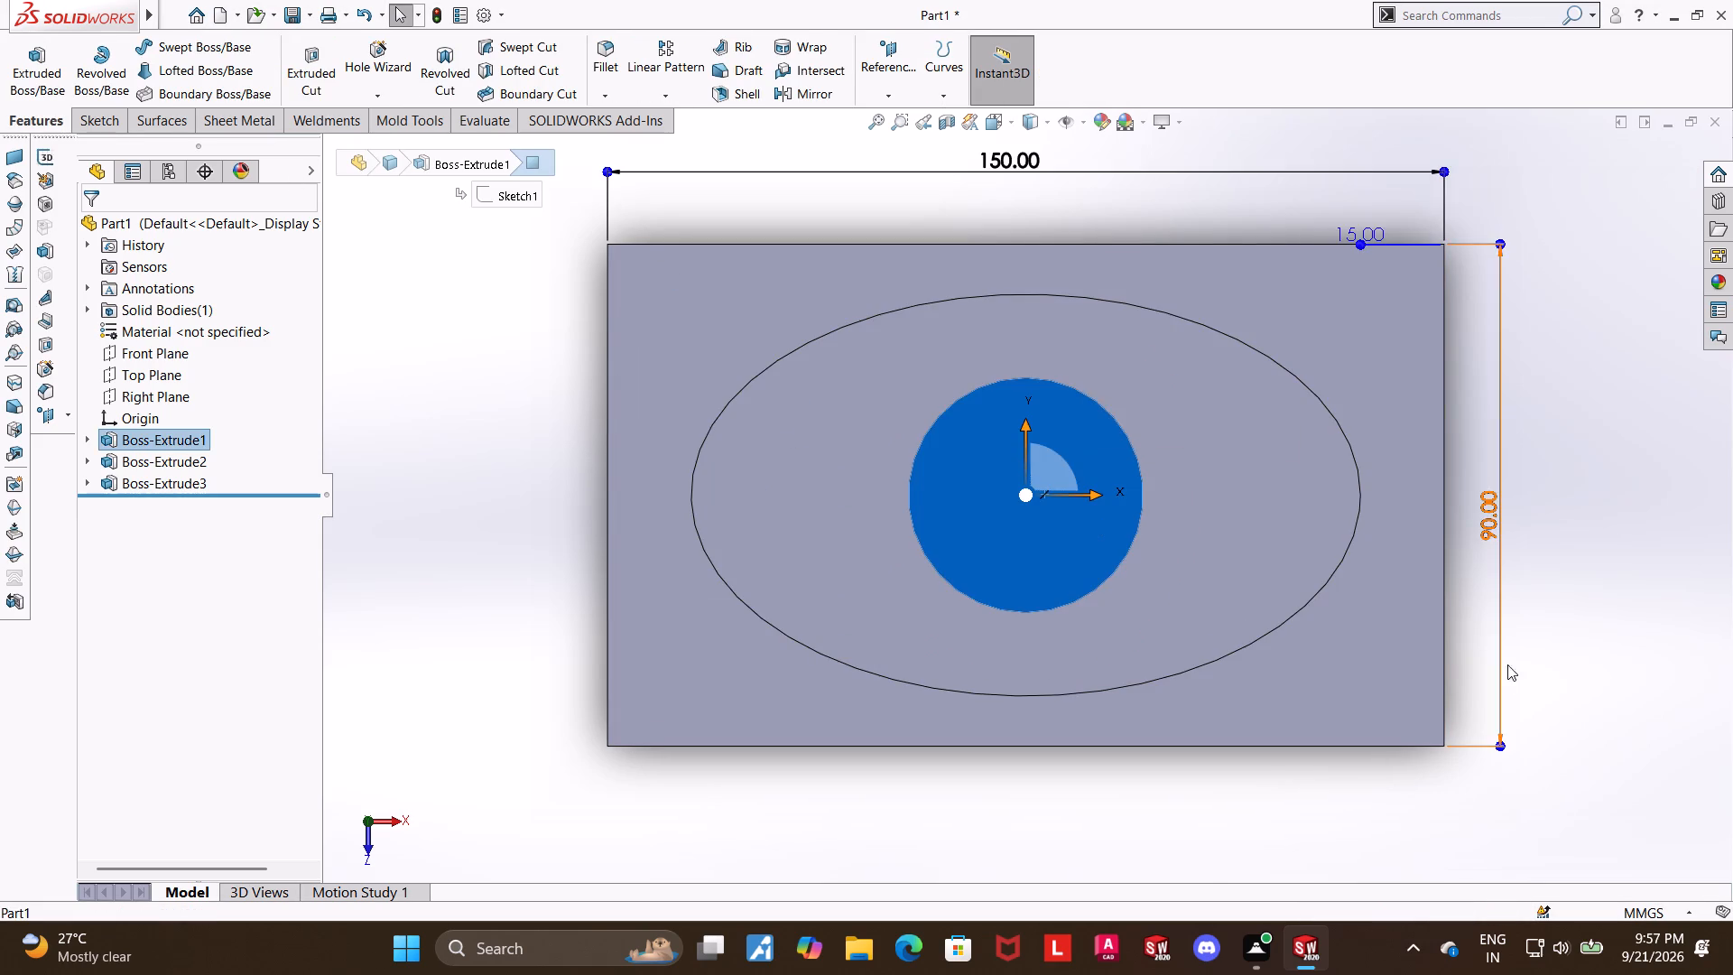
{"action": "middle_click_drag", "start_coordinate": [1552, 594], "coordinate": [1562, 487]}
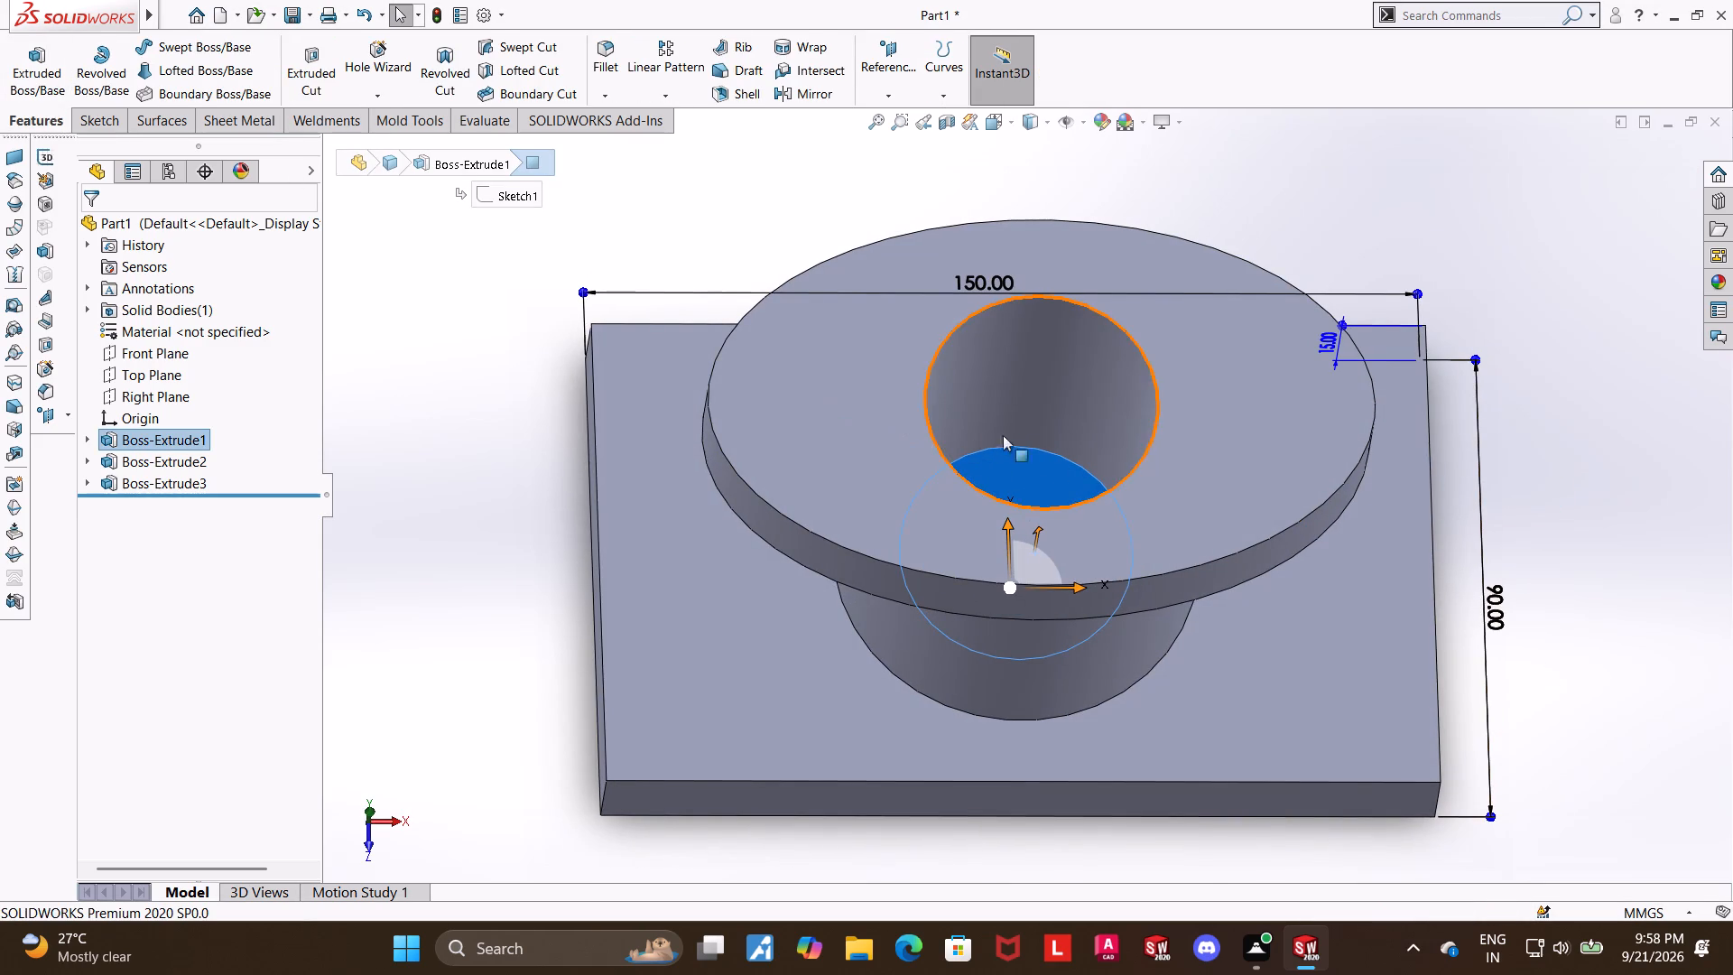
{"action": "left_click", "coordinate": [382, 541]}
{"action": "right_click", "coordinate": [996, 491]}
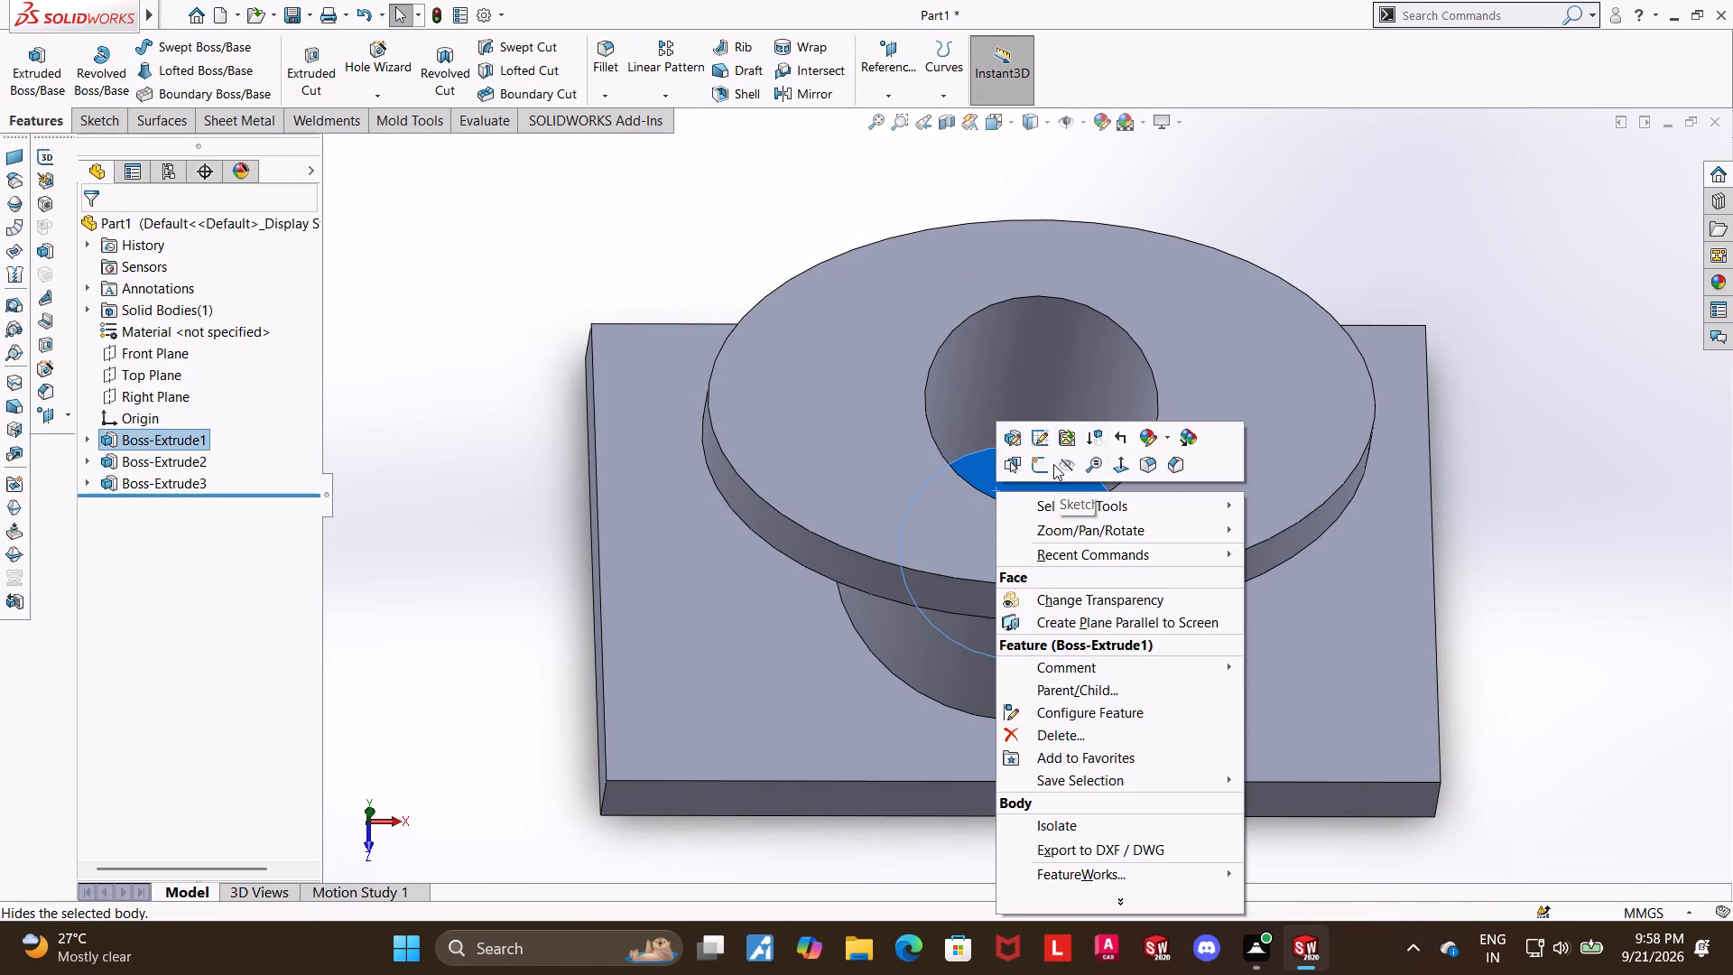
{"action": "left_click", "coordinate": [1053, 464]}
{"action": "left_click", "coordinate": [155, 508]}
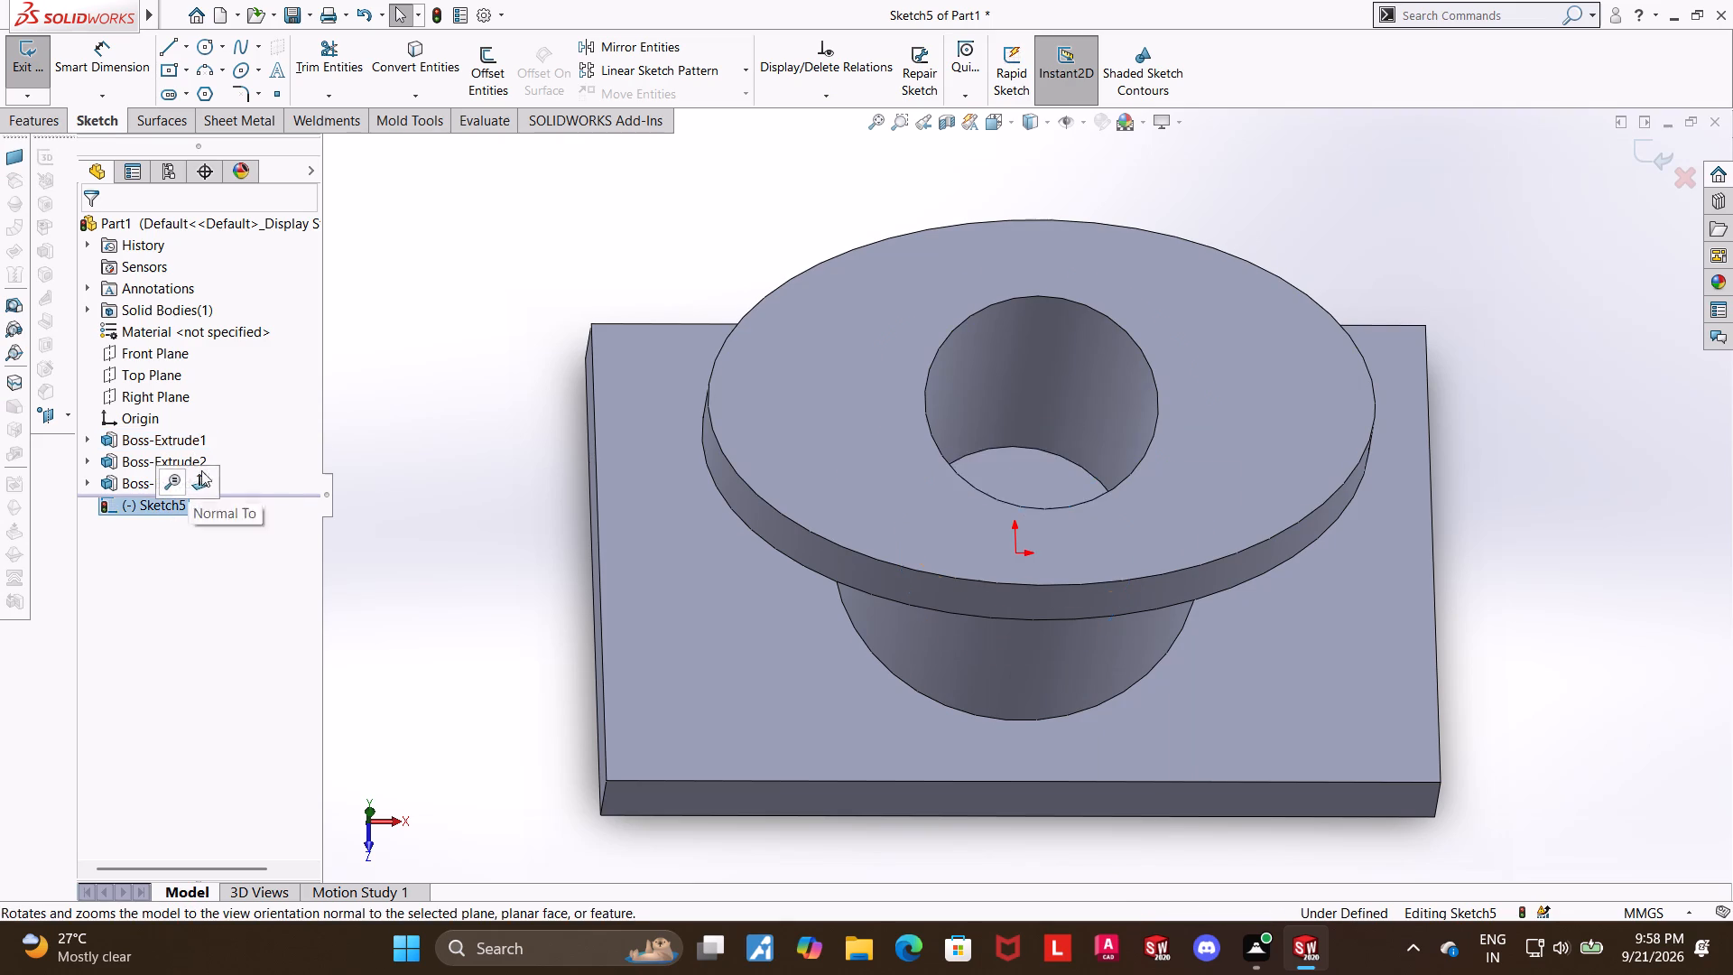
{"action": "left_click", "coordinate": [209, 478]}
{"action": "left_click", "coordinate": [199, 49]}
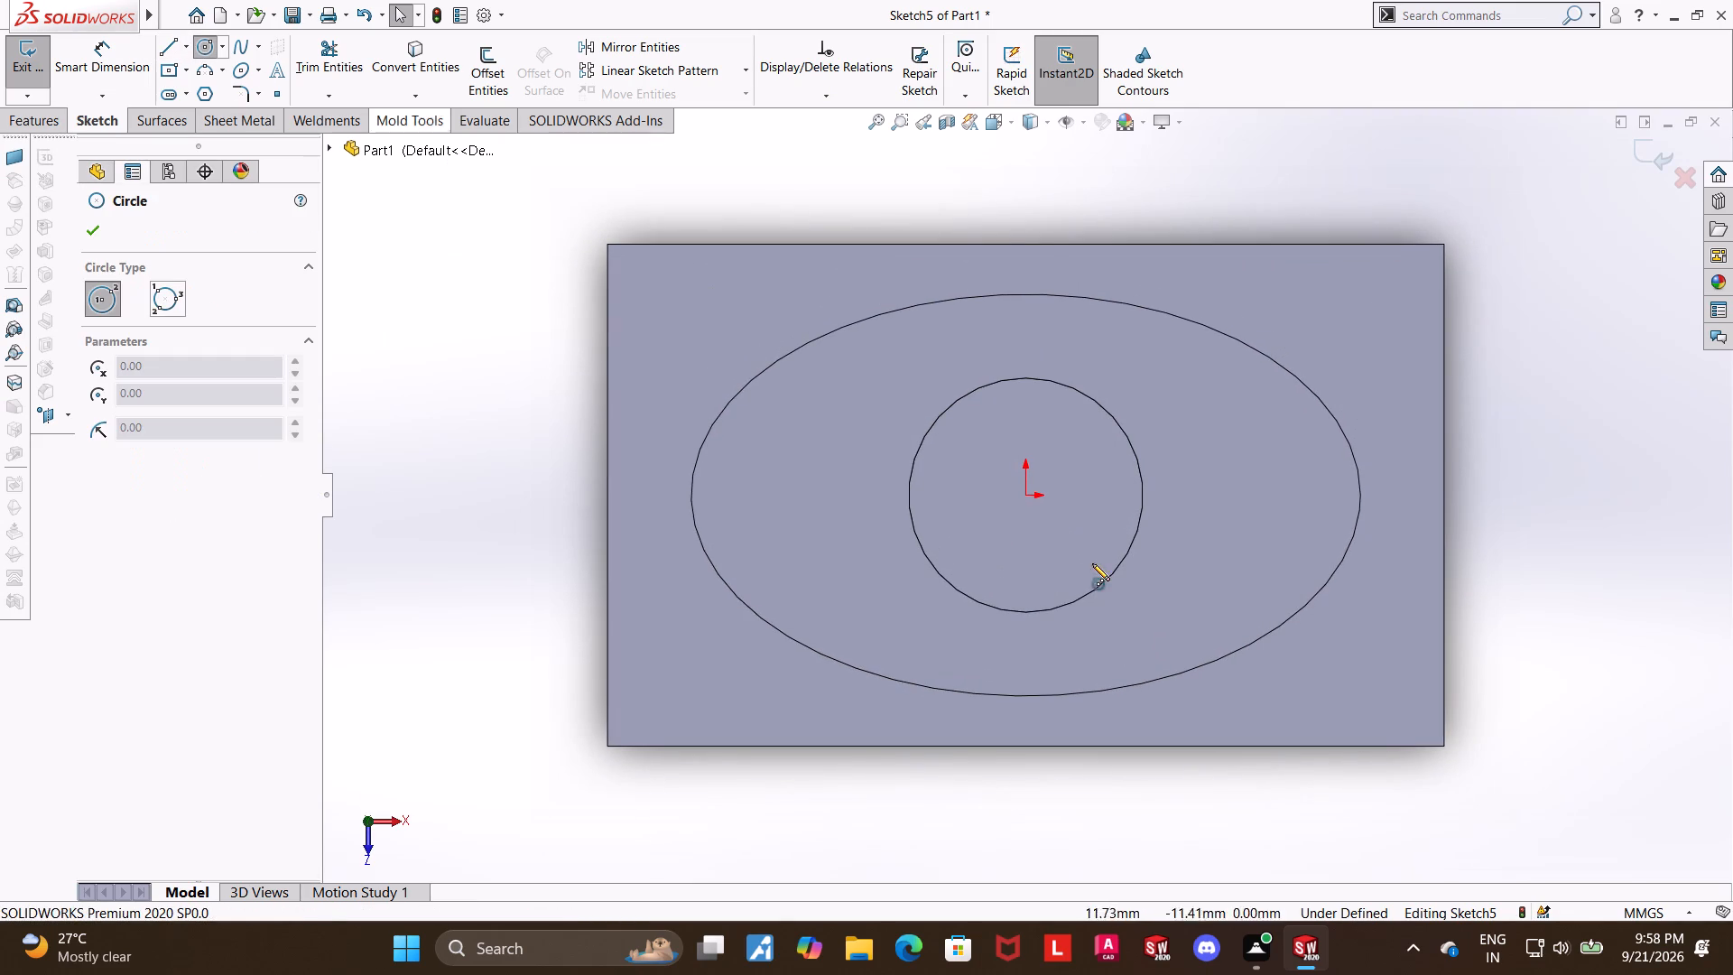
{"action": "left_click", "coordinate": [1028, 493]}
{"action": "left_click", "coordinate": [1090, 432]}
{"action": "key", "text": "Escape"}
{"action": "key", "text": "Escape"}
Dimension the circle's diameter, set it to 33 mm, and exit the sketch.
{"action": "left_click", "coordinate": [111, 51]}
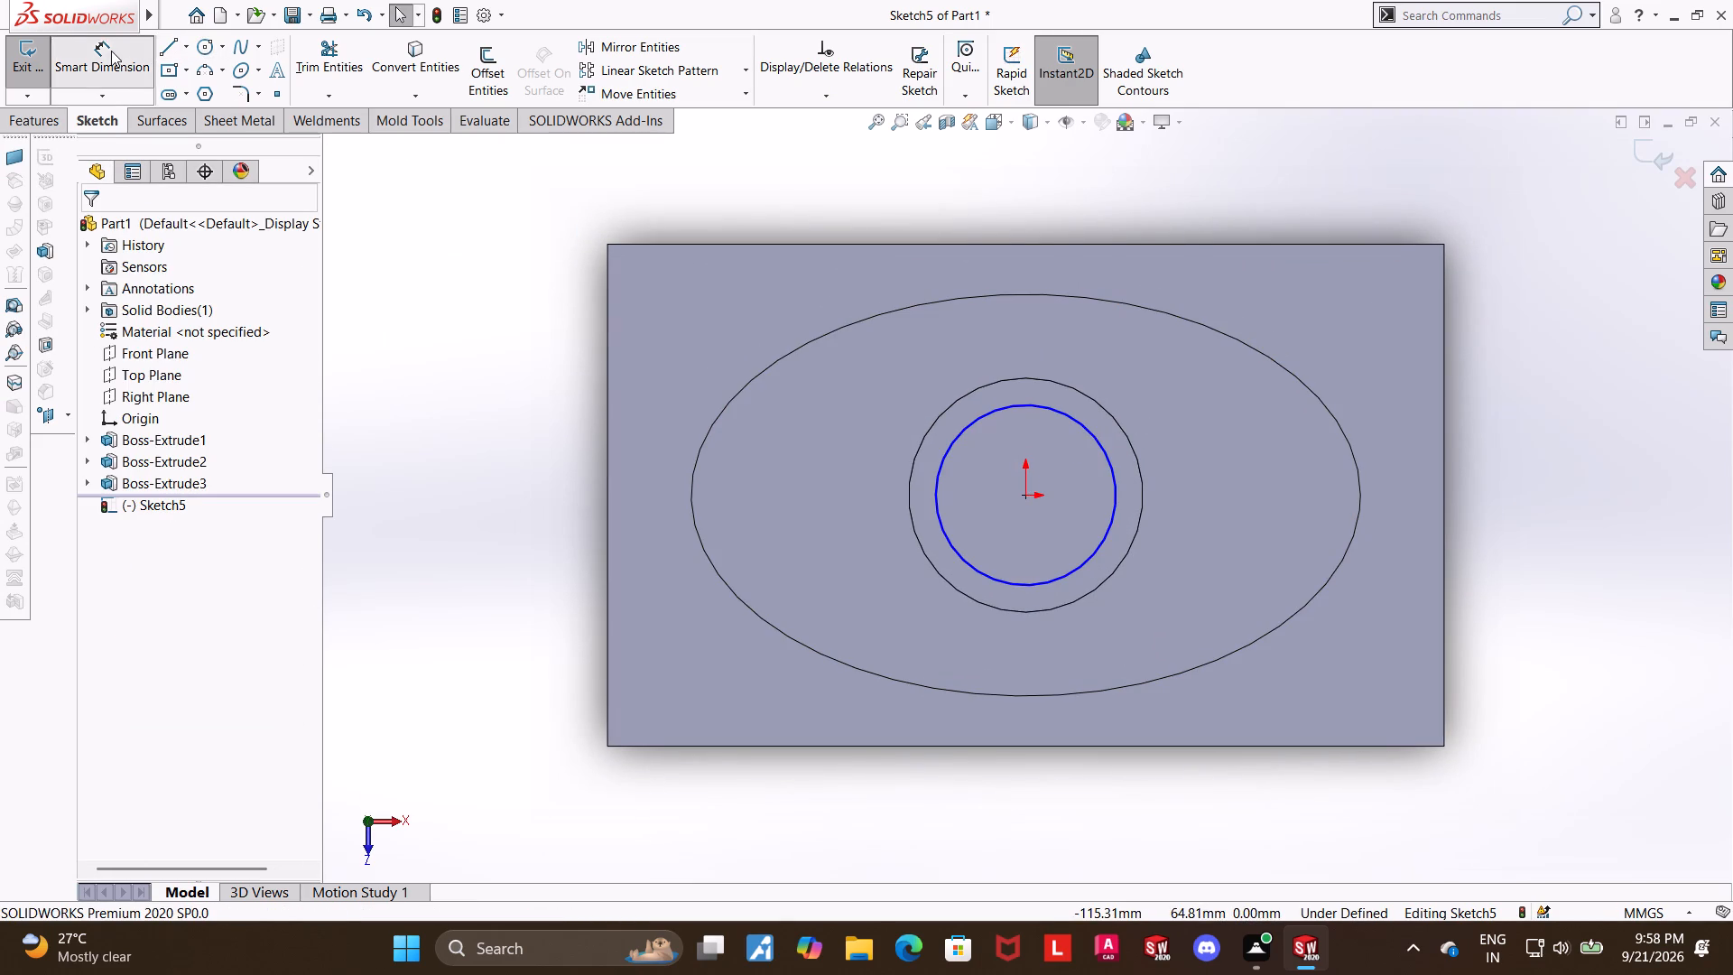
{"action": "left_click", "coordinate": [1092, 439]}
{"action": "left_click", "coordinate": [1146, 381]}
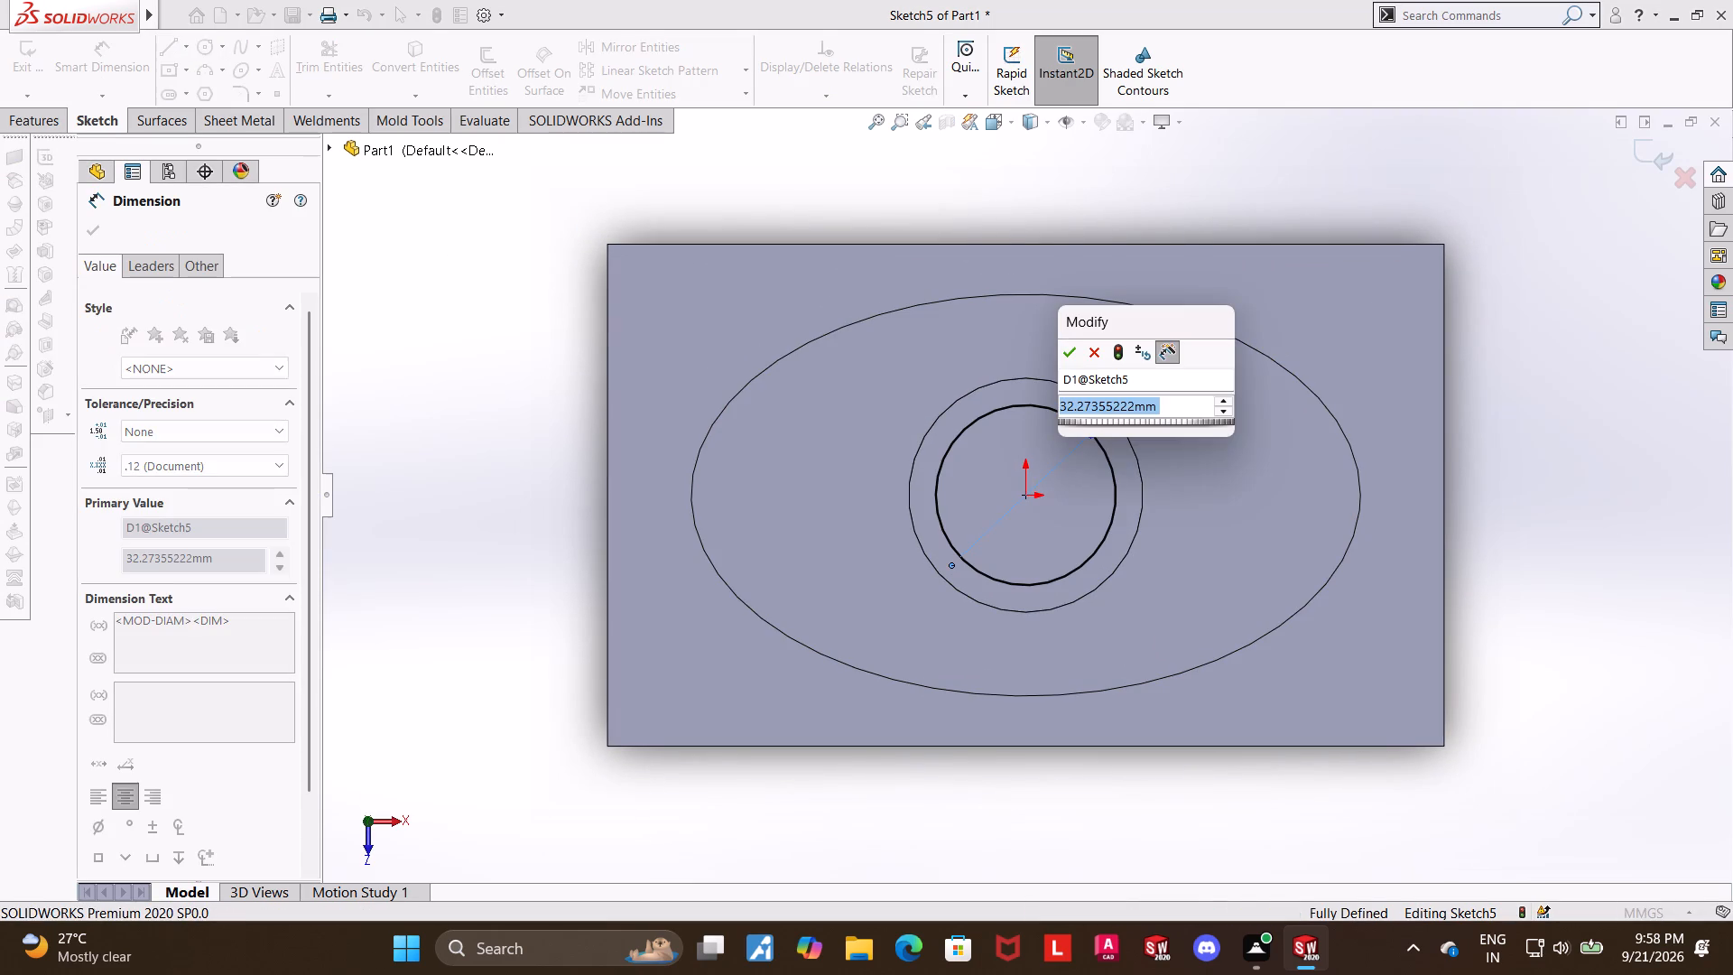
{"action": "type", "text": "33"}
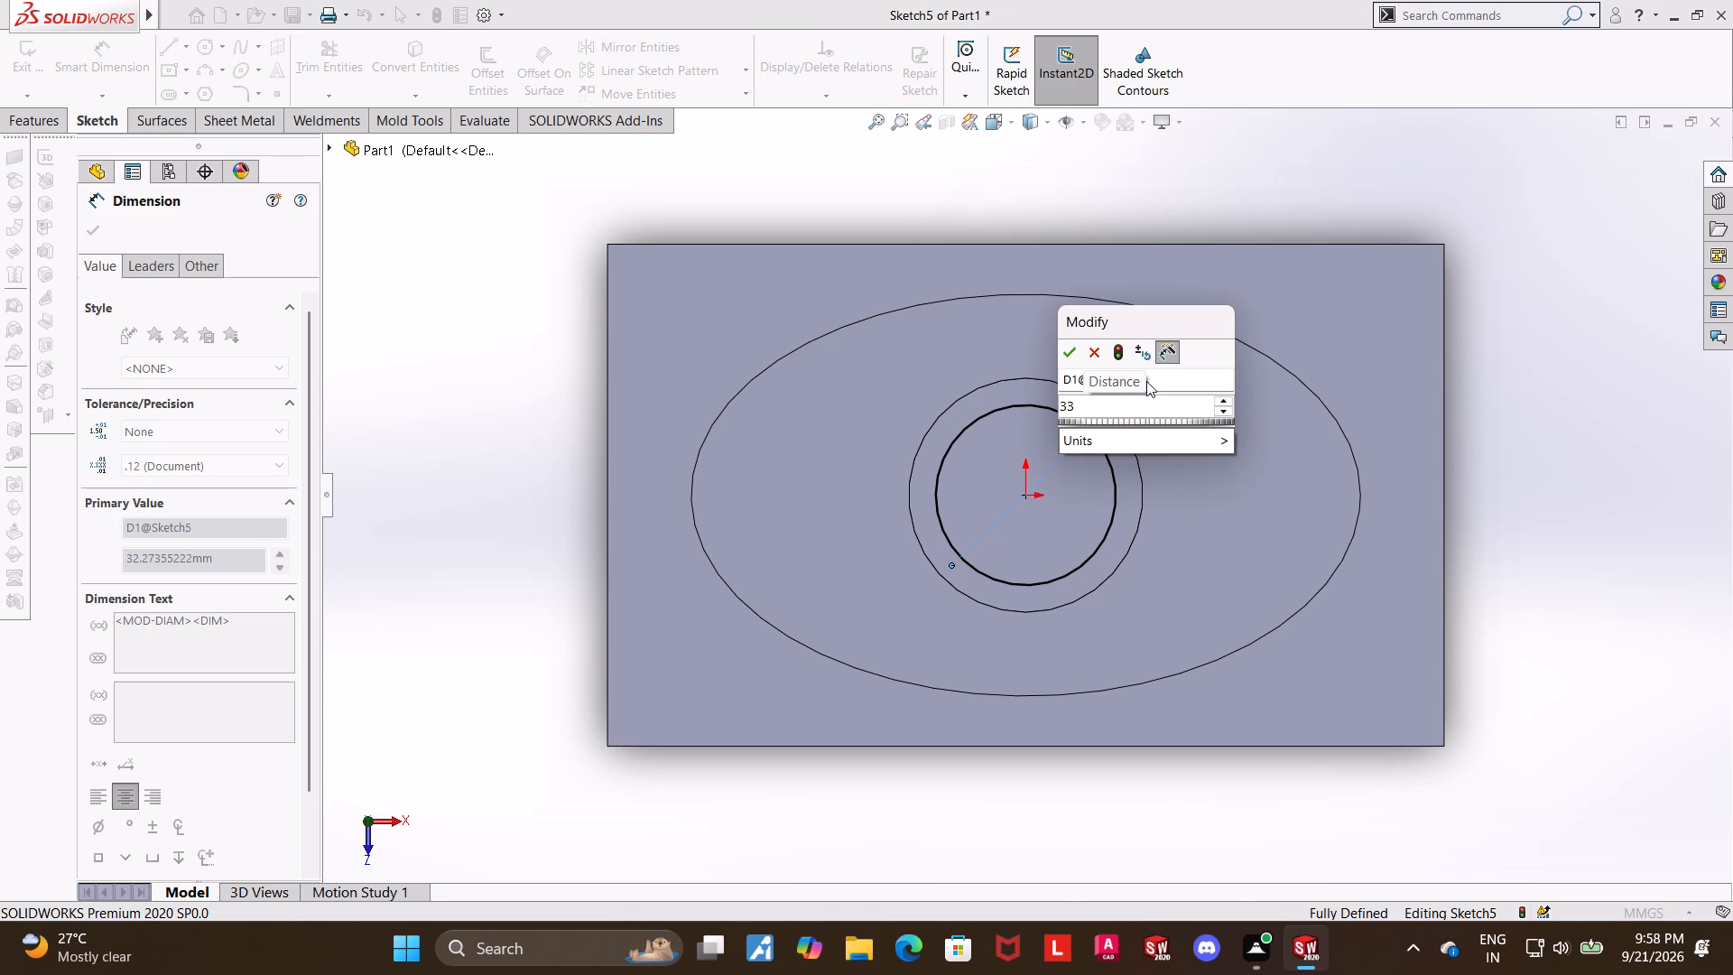
{"action": "key", "text": "Return"}
{"action": "left_click", "coordinate": [1645, 154]}
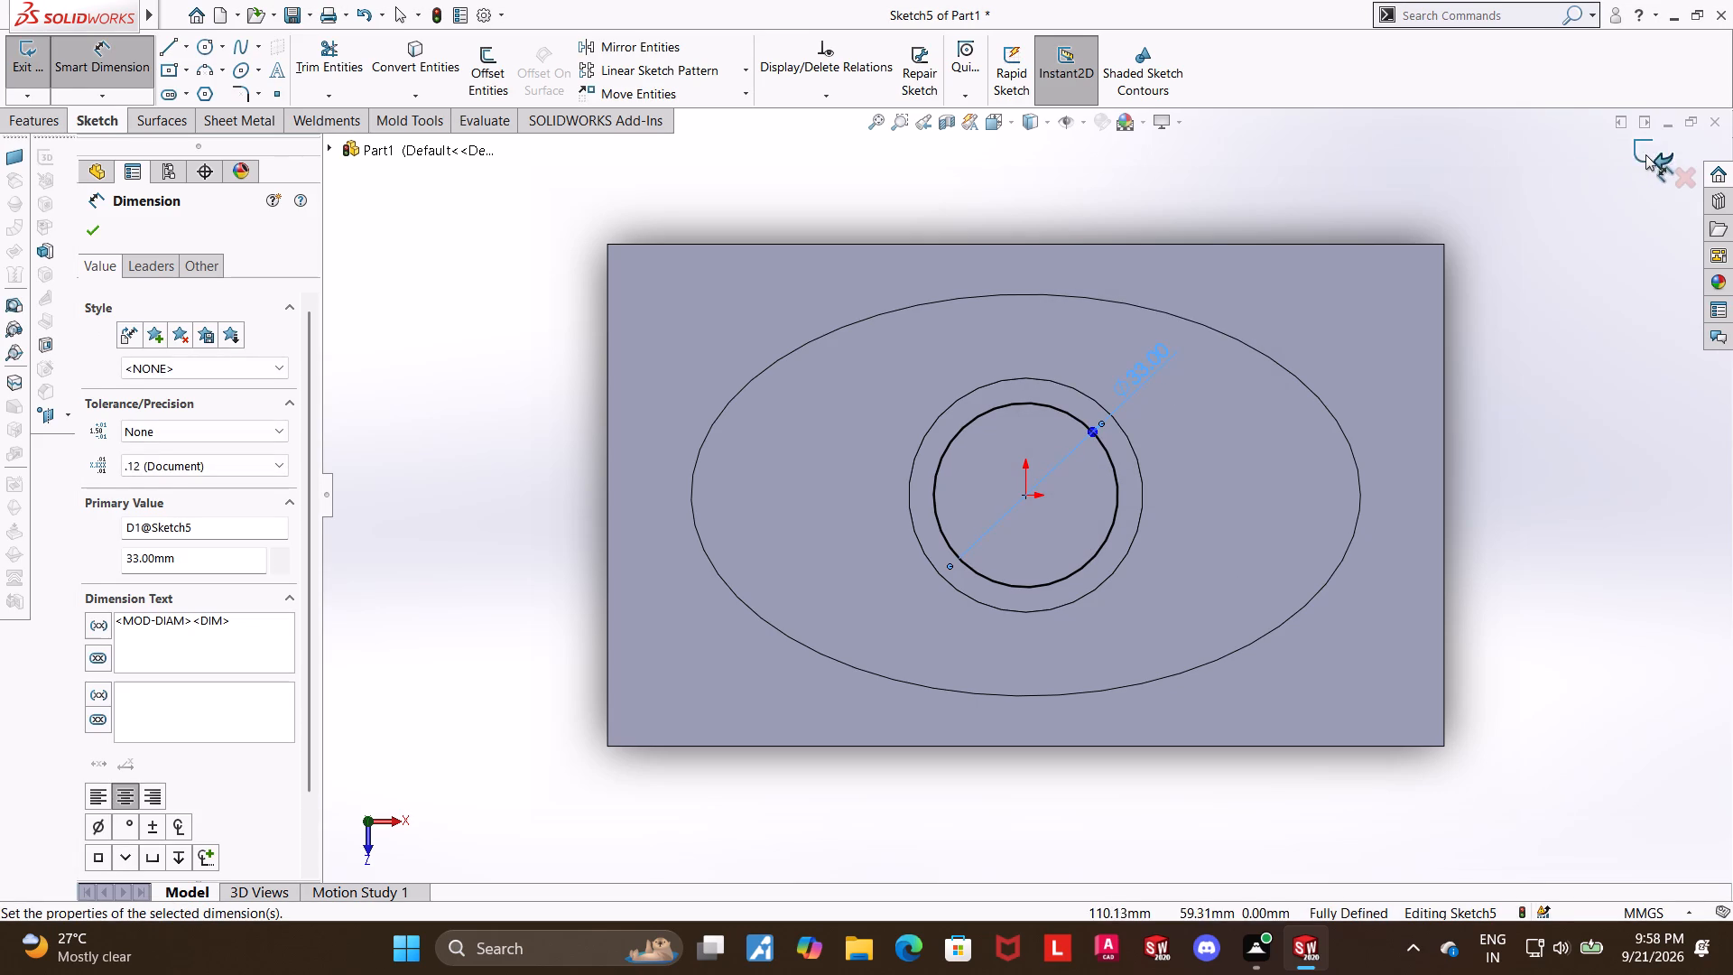
Cut-extrude the 33 mm circle blind to a depth of 15 mm through the base plate.
{"action": "middle_click_drag", "start_coordinate": [1500, 500], "coordinate": [1504, 276]}
{"action": "left_click", "coordinate": [310, 71]}
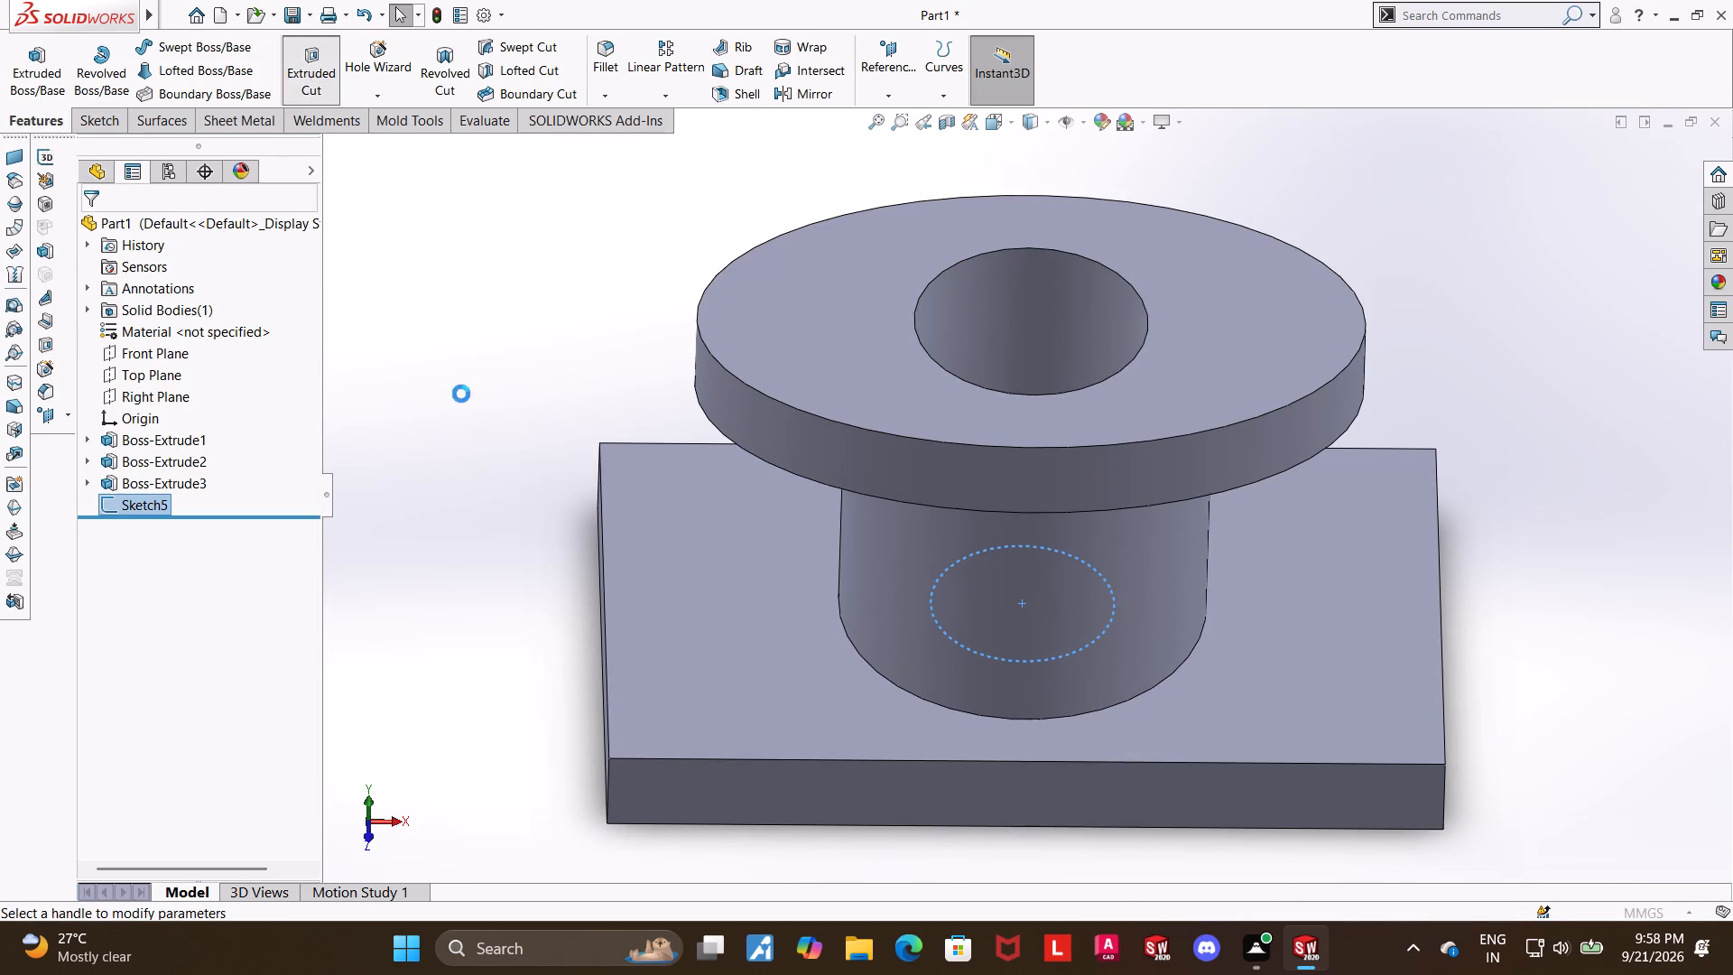
{"action": "middle_click_drag", "start_coordinate": [459, 394], "coordinate": [529, 360]}
{"action": "middle_click_drag", "start_coordinate": [504, 350], "coordinate": [589, 286]}
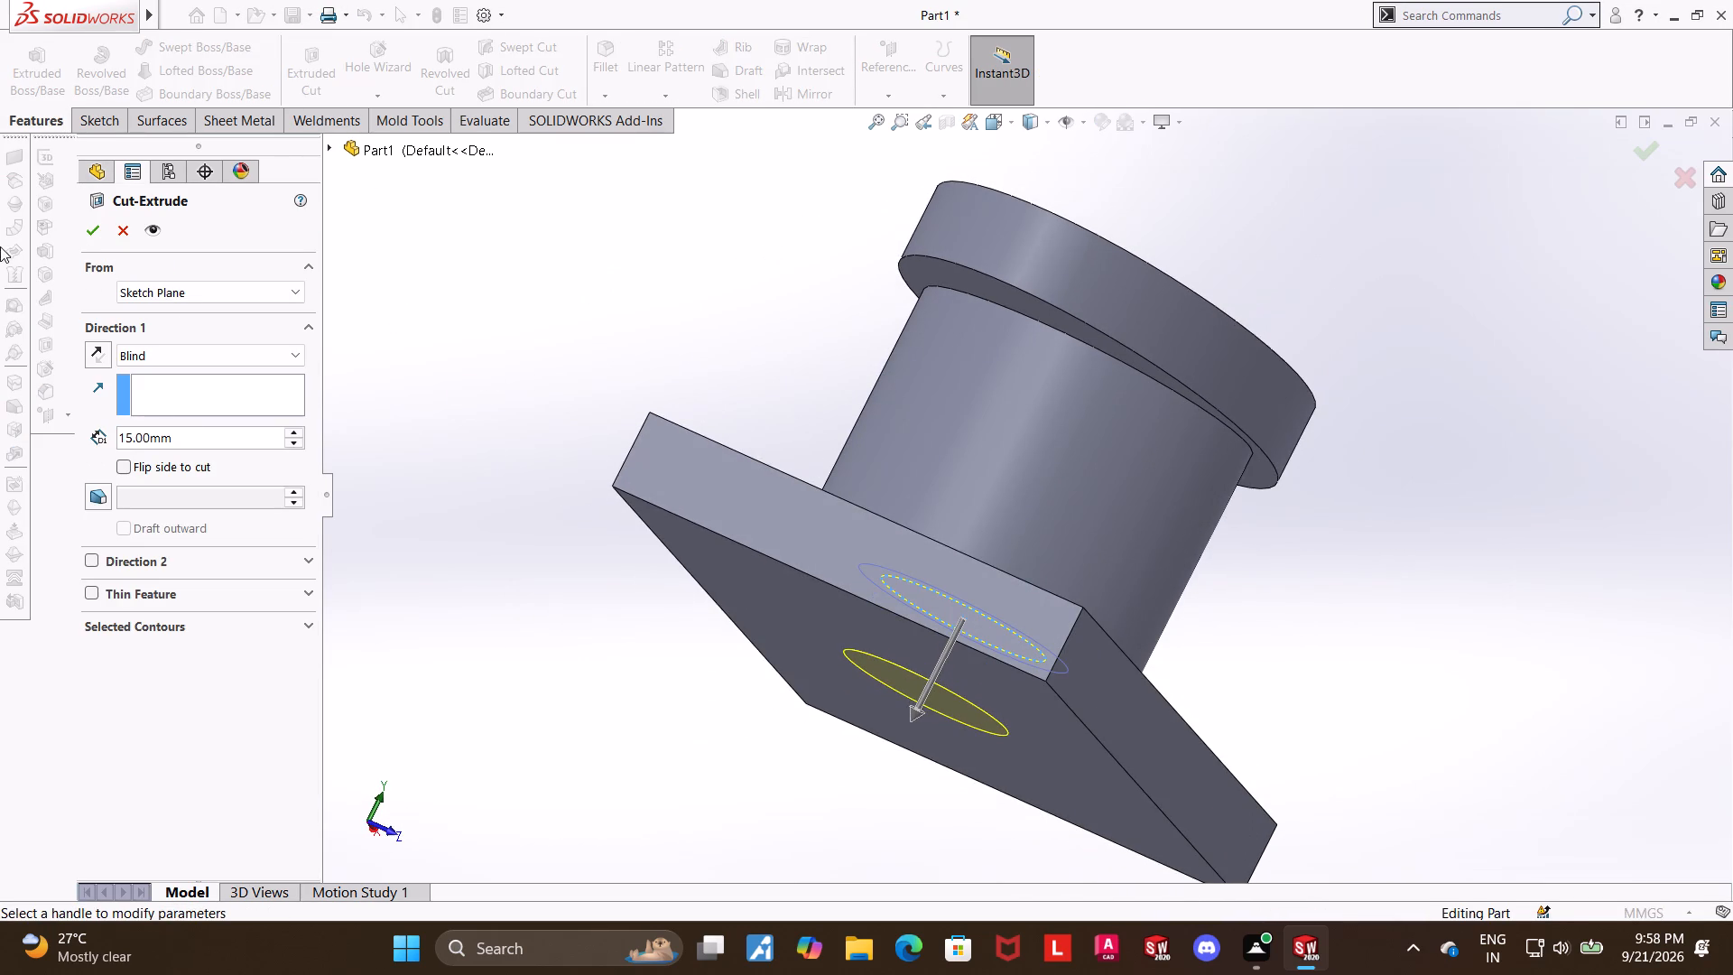
{"action": "left_click", "coordinate": [82, 230]}
{"action": "left_click", "coordinate": [518, 424]}
Start a sketch on the elliptical flange's top face and draw a 120 mm horizontal centerline through the origin across the full ellipse.
{"action": "middle_click_drag", "start_coordinate": [724, 374], "coordinate": [591, 598]}
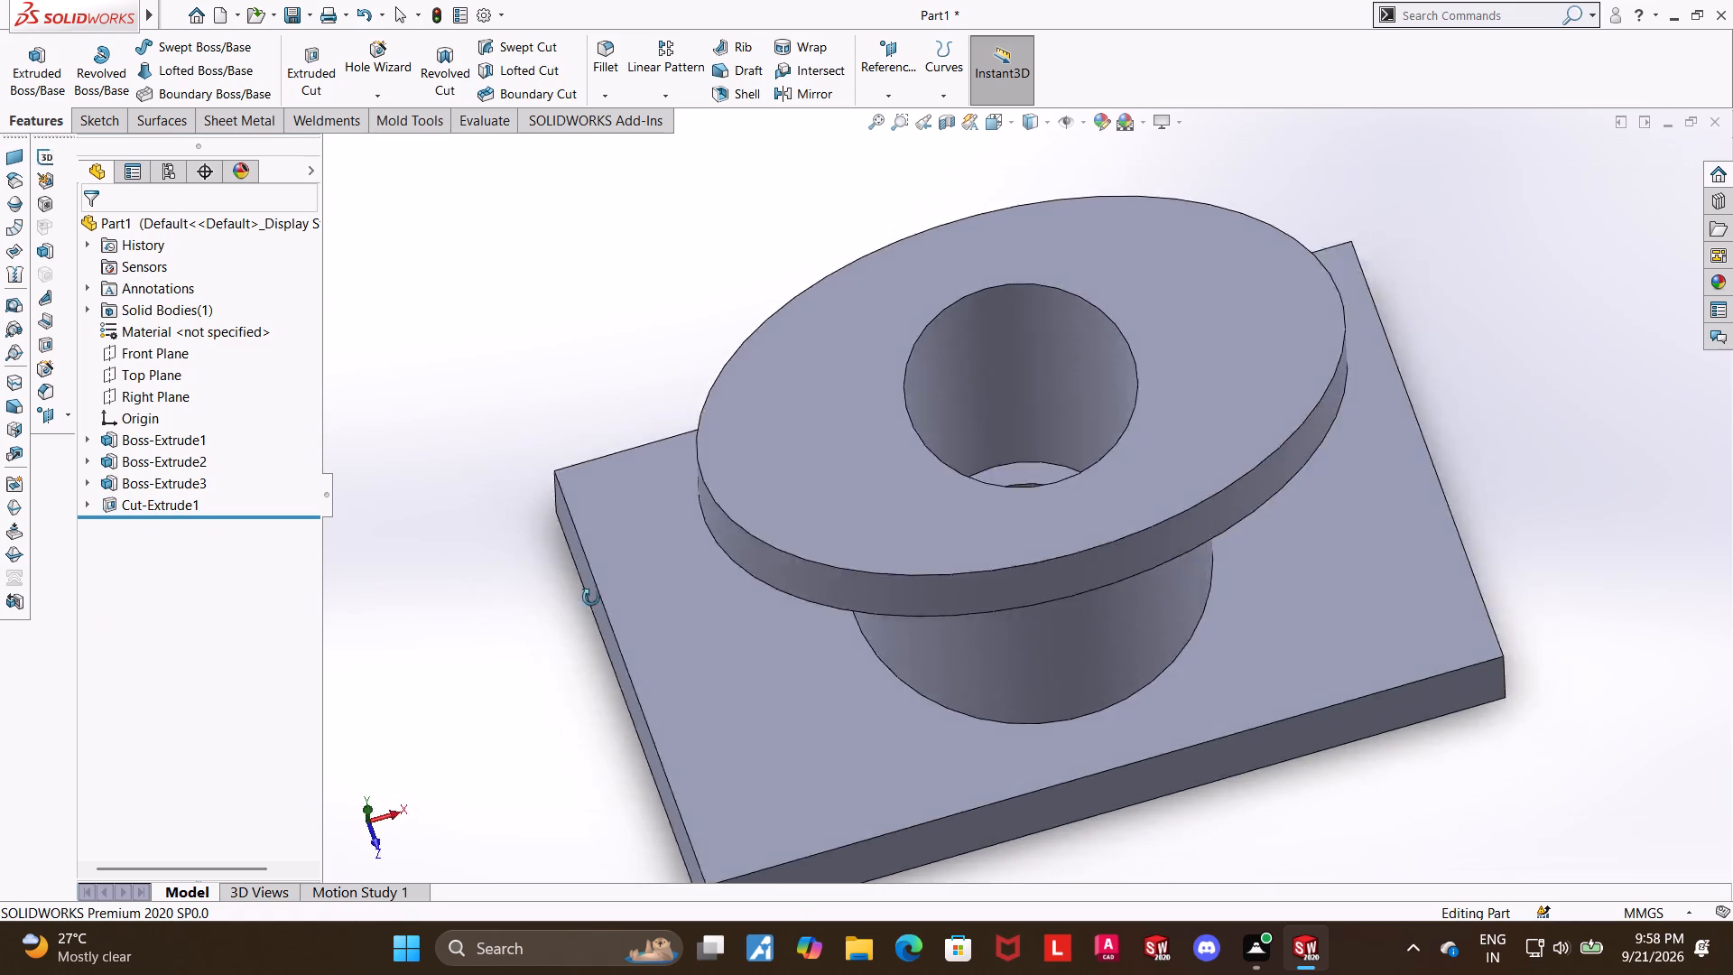
{"action": "middle_click_drag", "start_coordinate": [591, 598], "coordinate": [538, 753]}
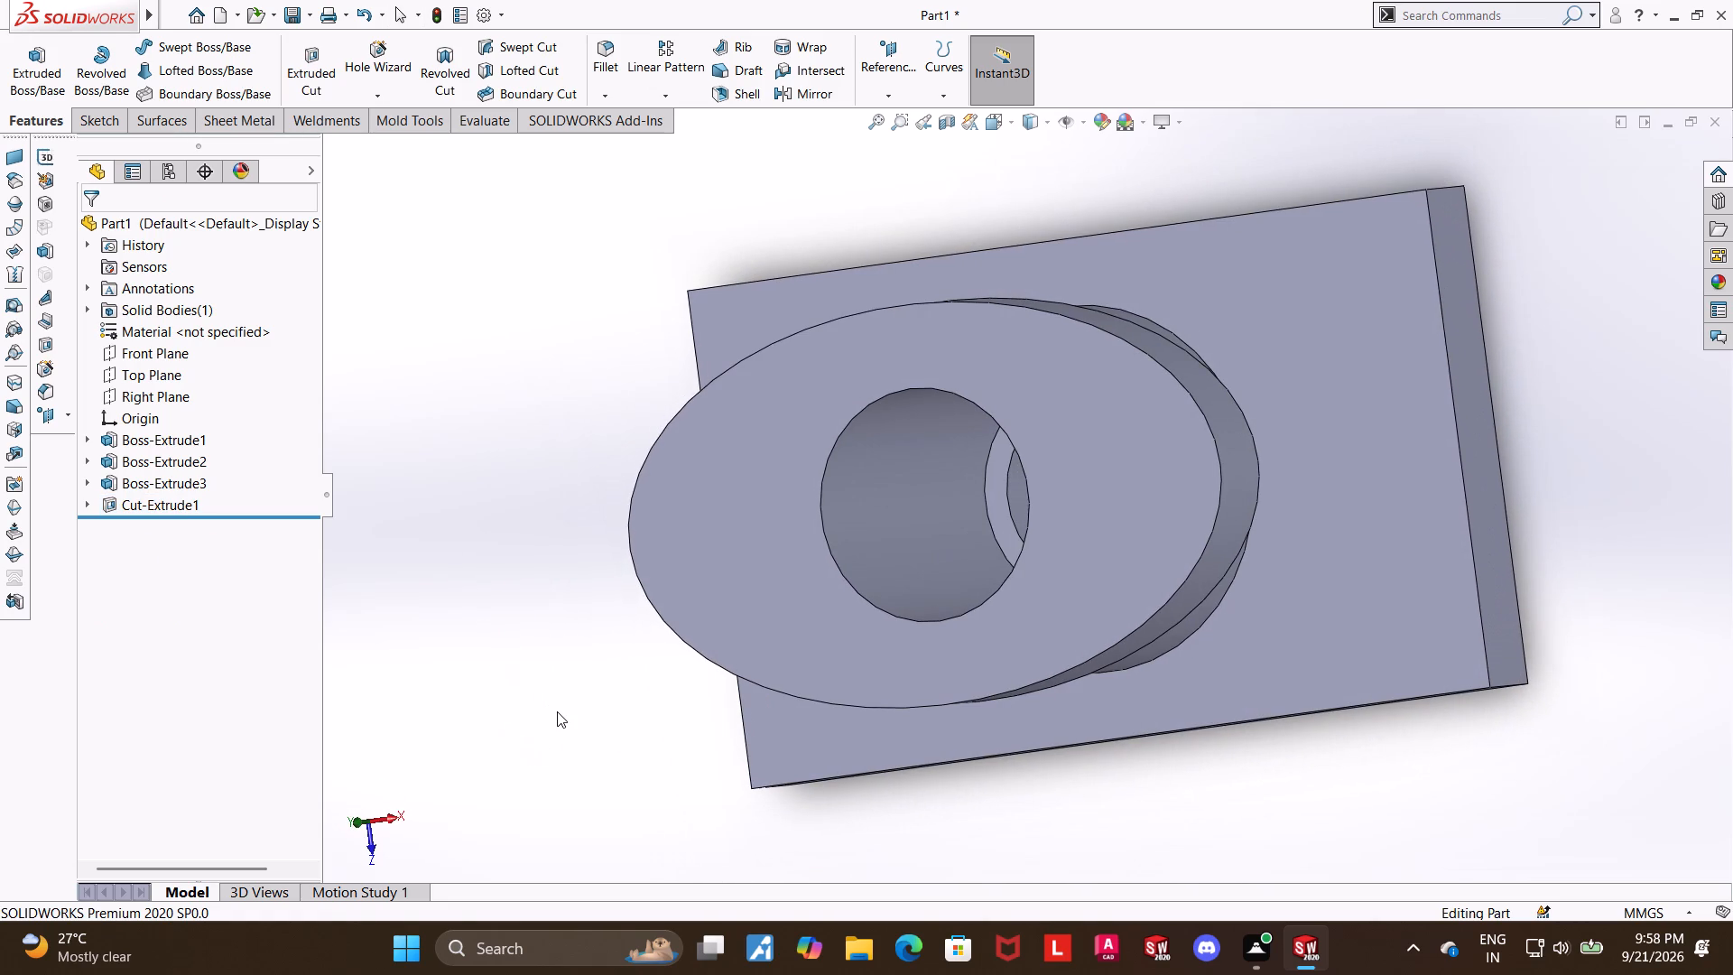
{"action": "double_click", "coordinate": [721, 556]}
{"action": "right_click", "coordinate": [738, 479]}
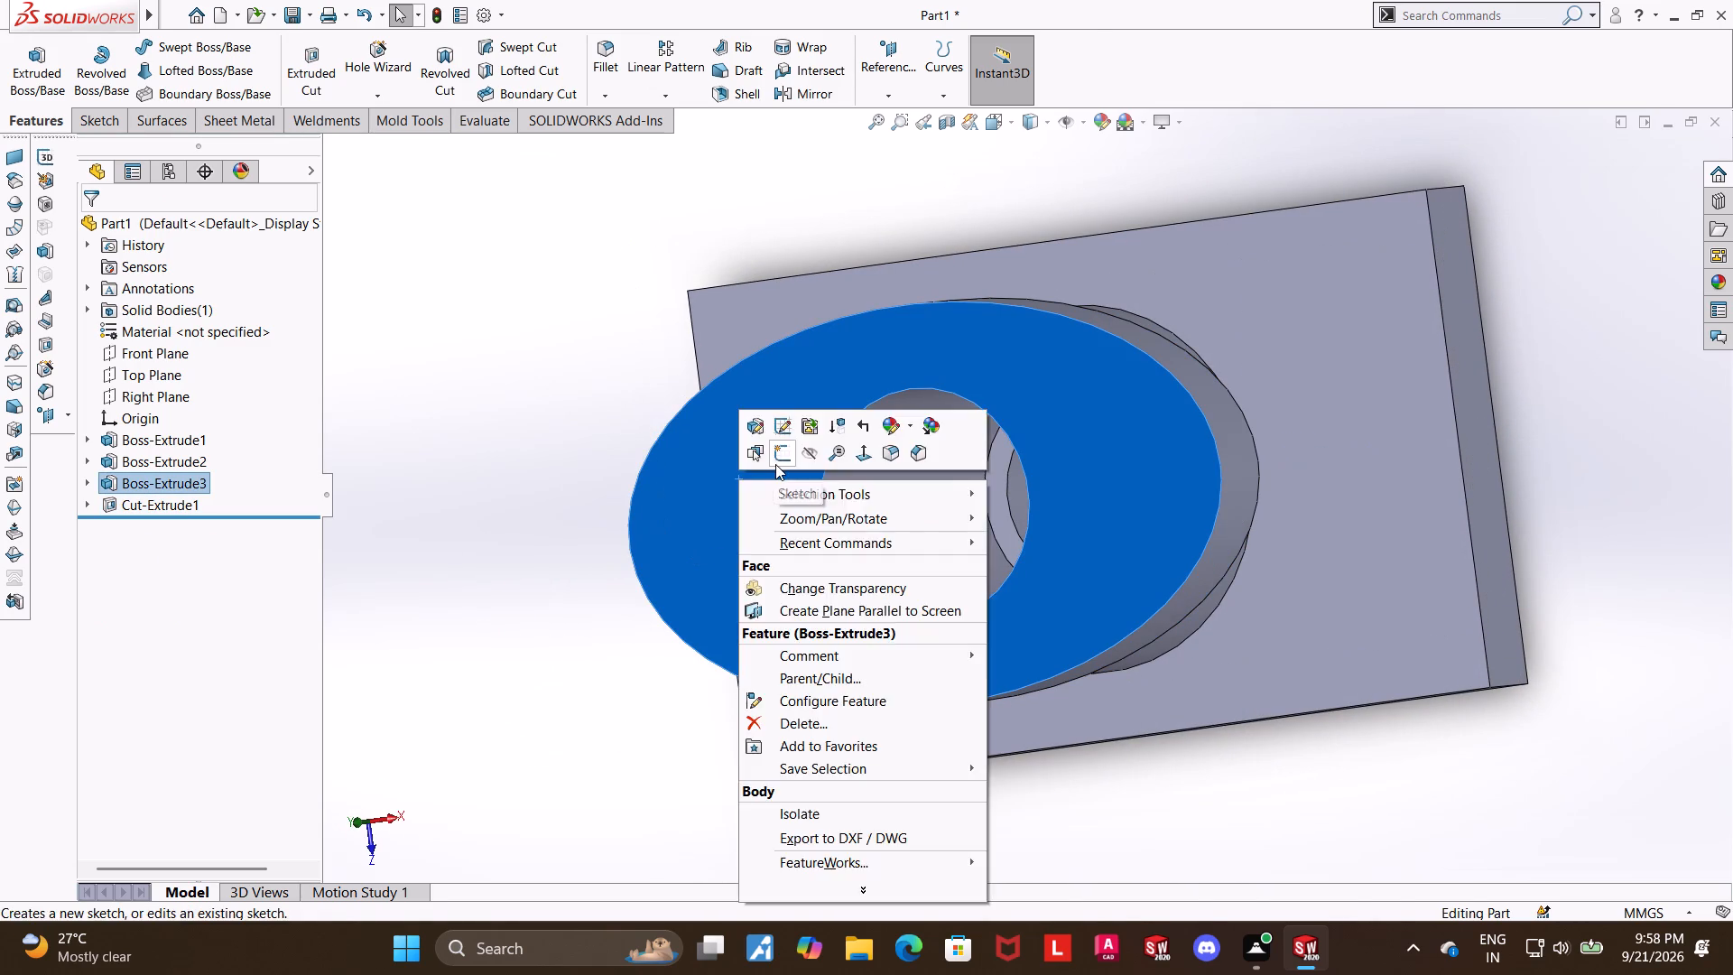
{"action": "left_click", "coordinate": [775, 464]}
{"action": "left_click", "coordinate": [159, 540]}
{"action": "left_click", "coordinate": [164, 532]}
{"action": "left_click", "coordinate": [204, 511]}
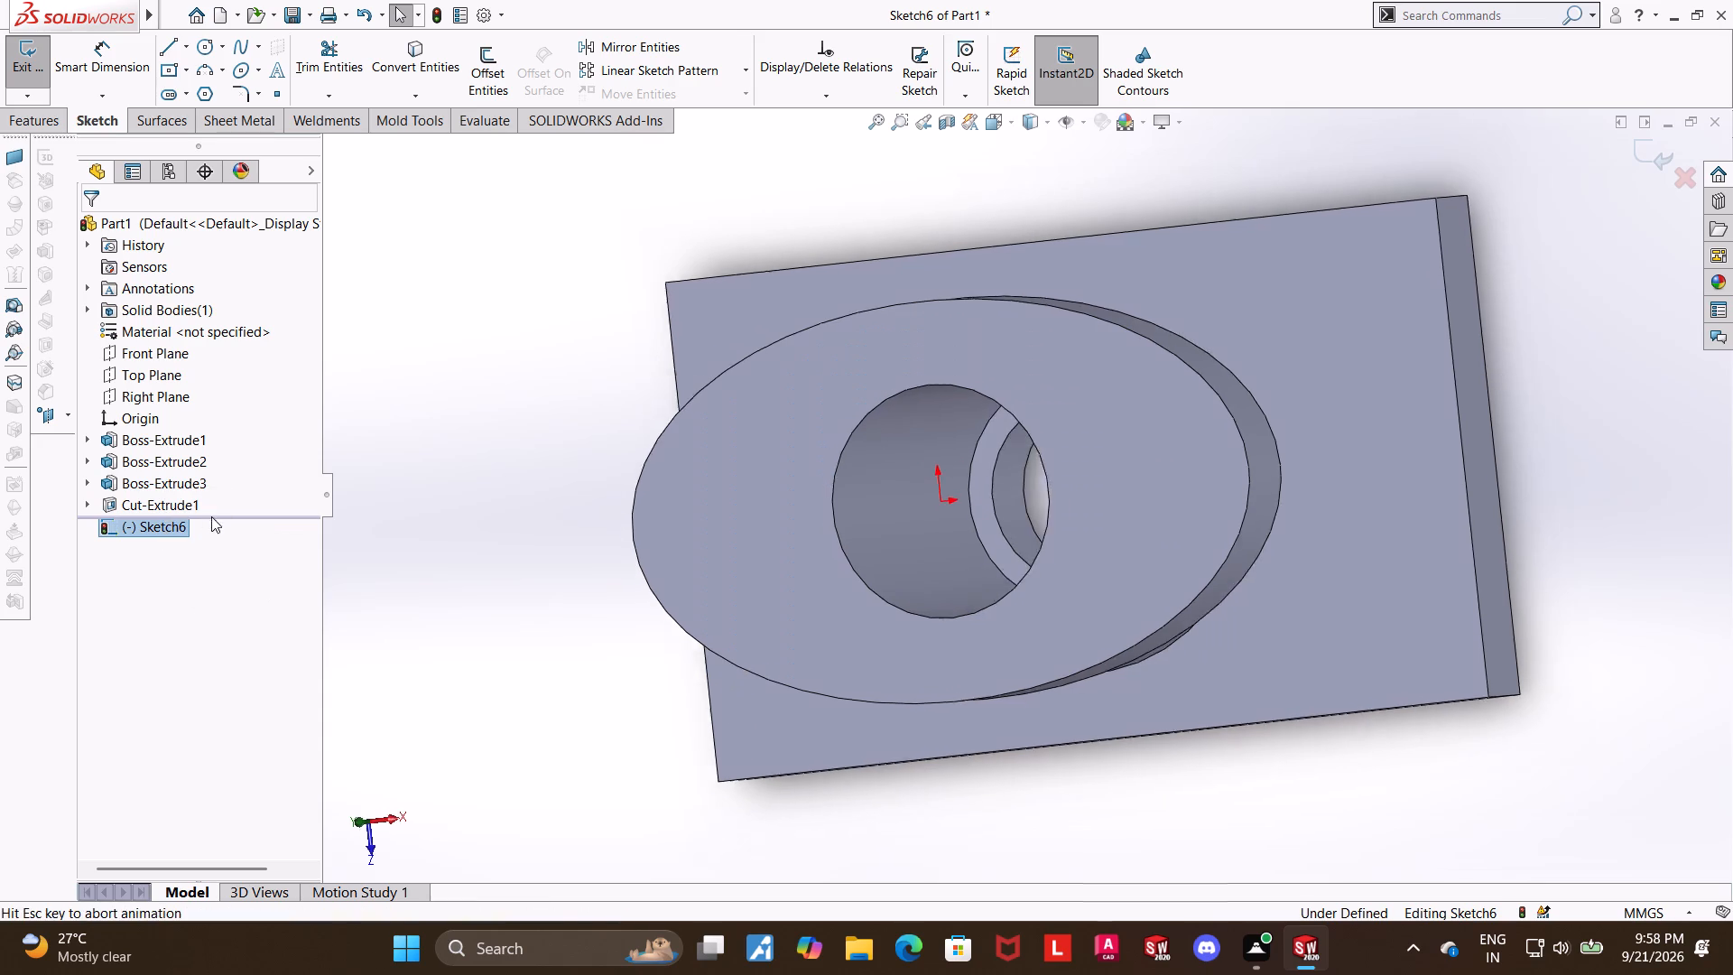
{"action": "left_click", "coordinate": [181, 51]}
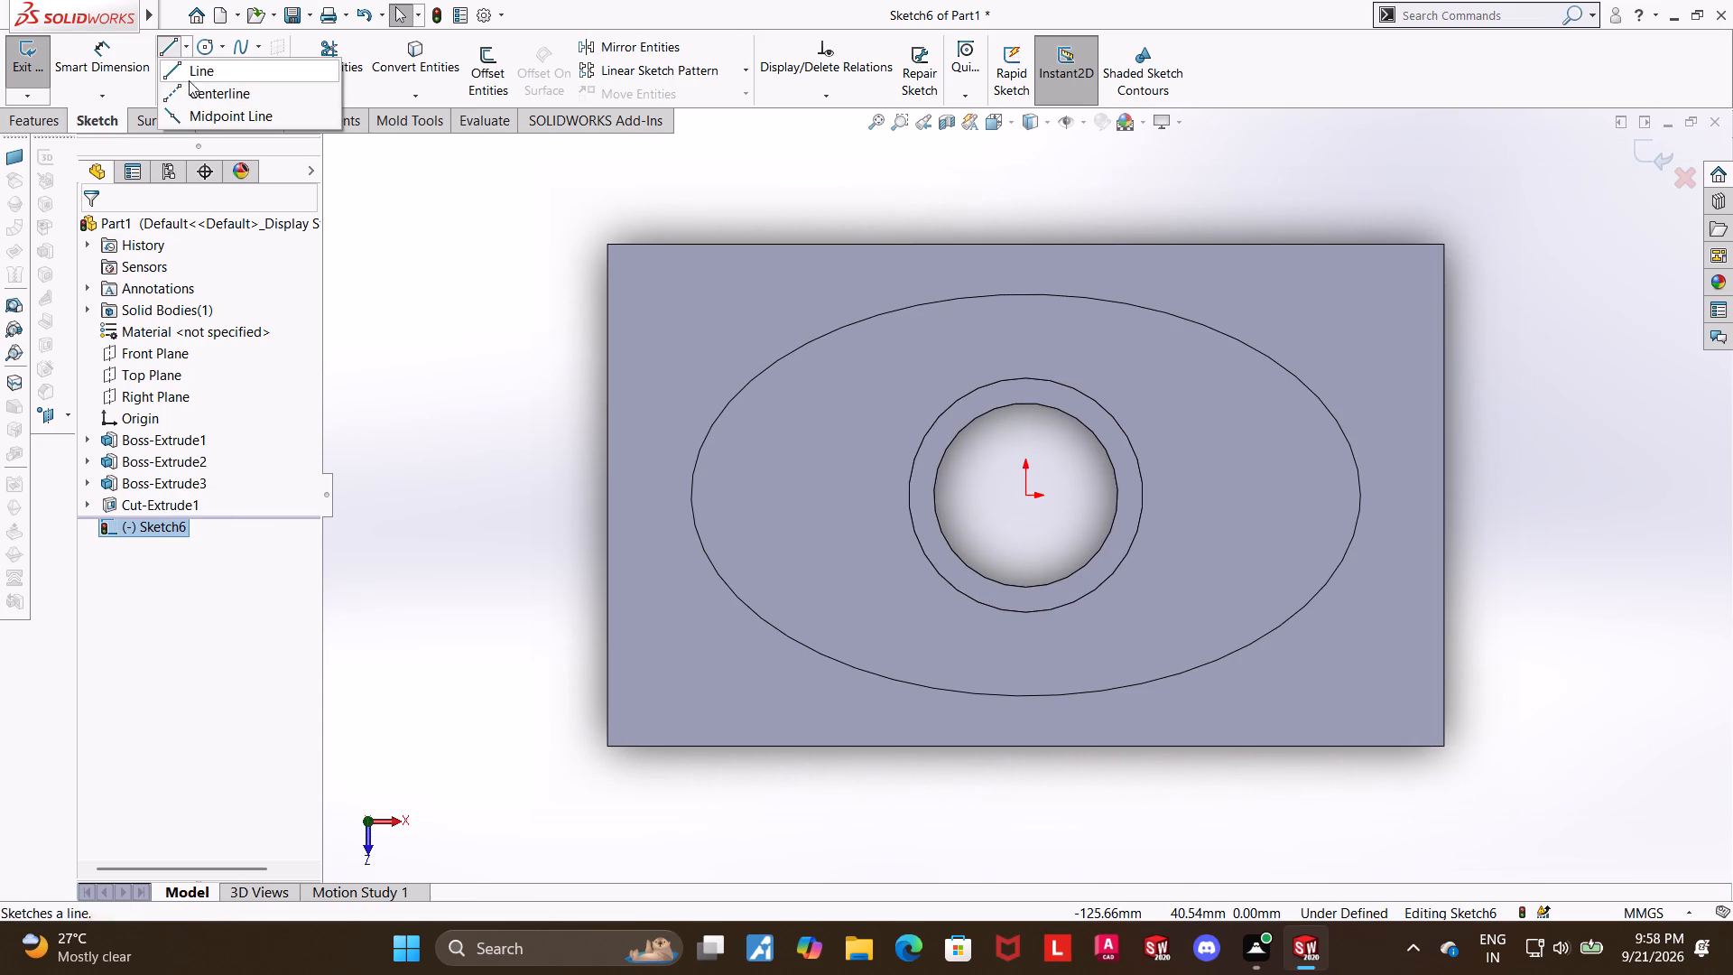
{"action": "left_click", "coordinate": [190, 97]}
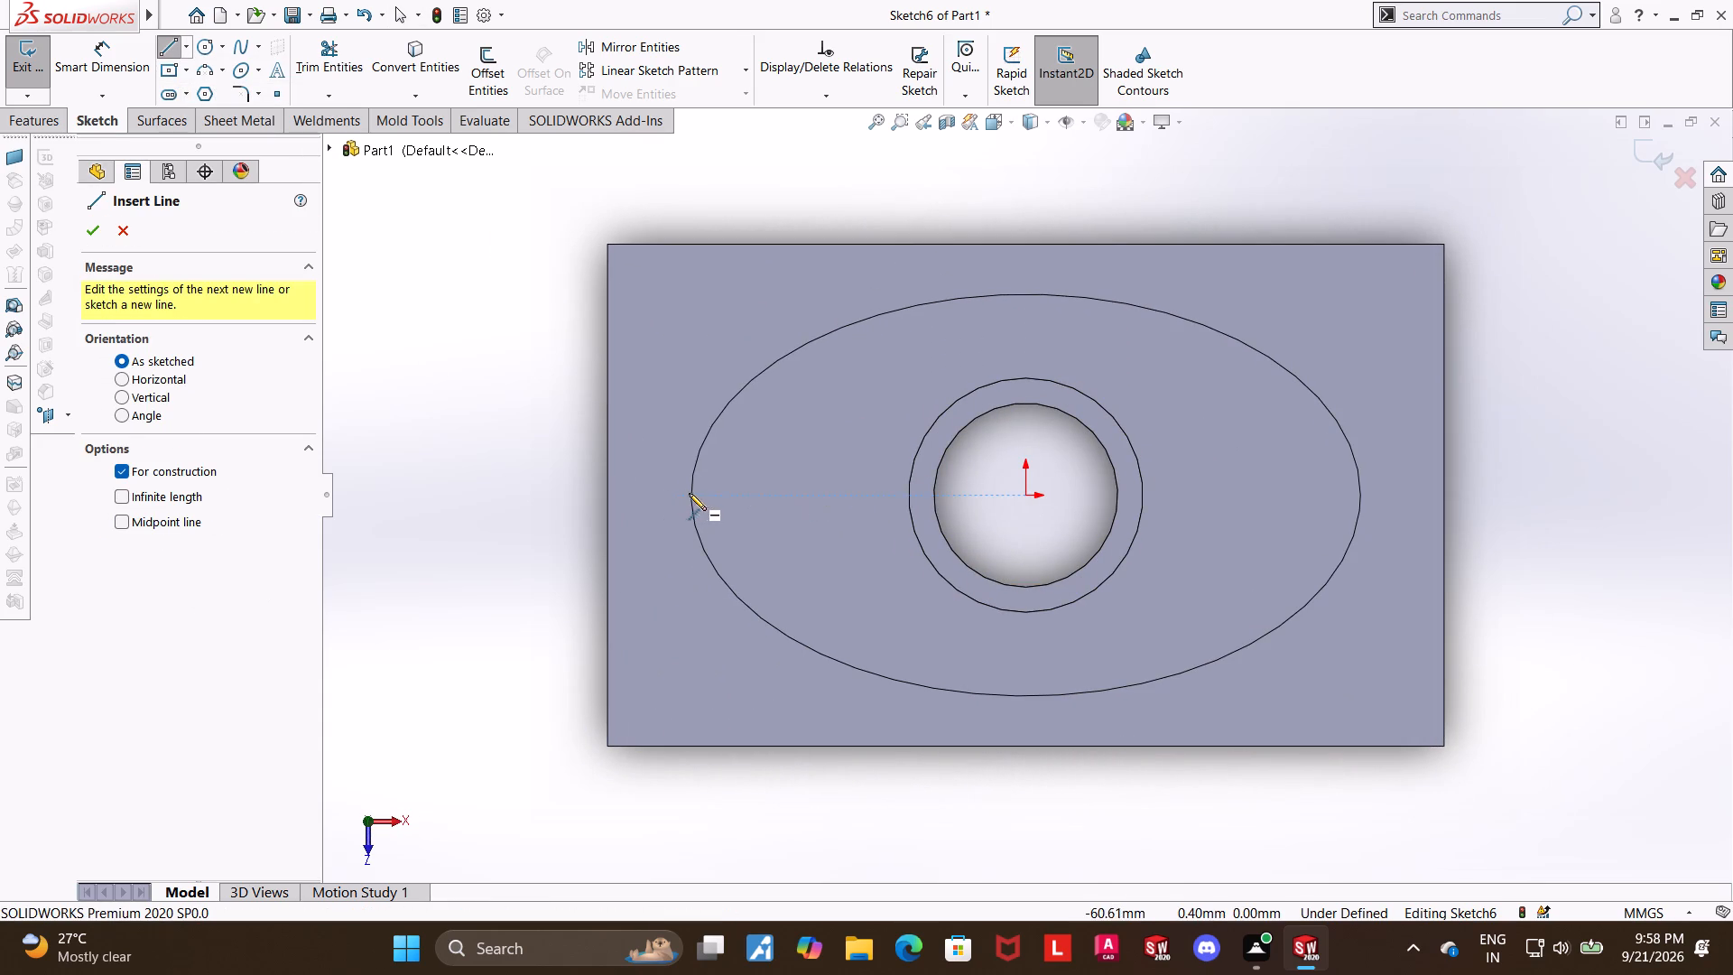
{"action": "left_click", "coordinate": [692, 497]}
{"action": "left_click", "coordinate": [1359, 492]}
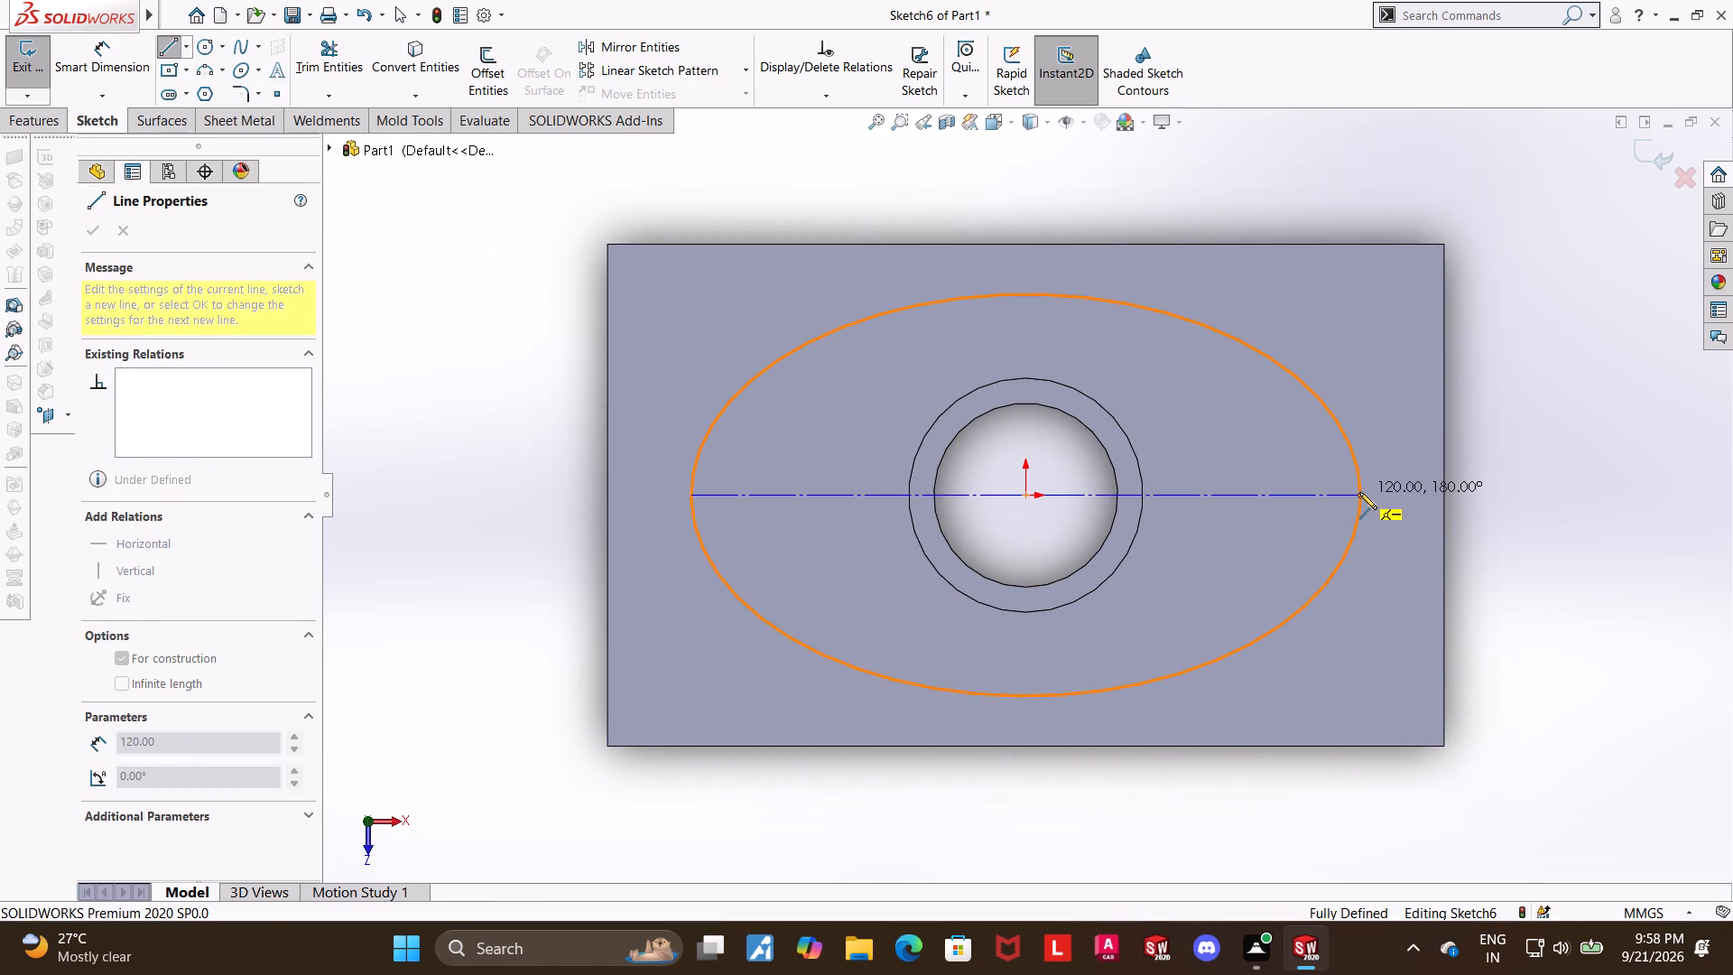
{"action": "key", "text": "Escape"}
{"action": "key", "text": "Escape"}
{"action": "key", "text": "Escape"}
Draw a circle of about 12.65 mm diameter on the centerline, centred about 42 mm from the origin on the negative X side.
{"action": "left_click", "coordinate": [210, 50]}
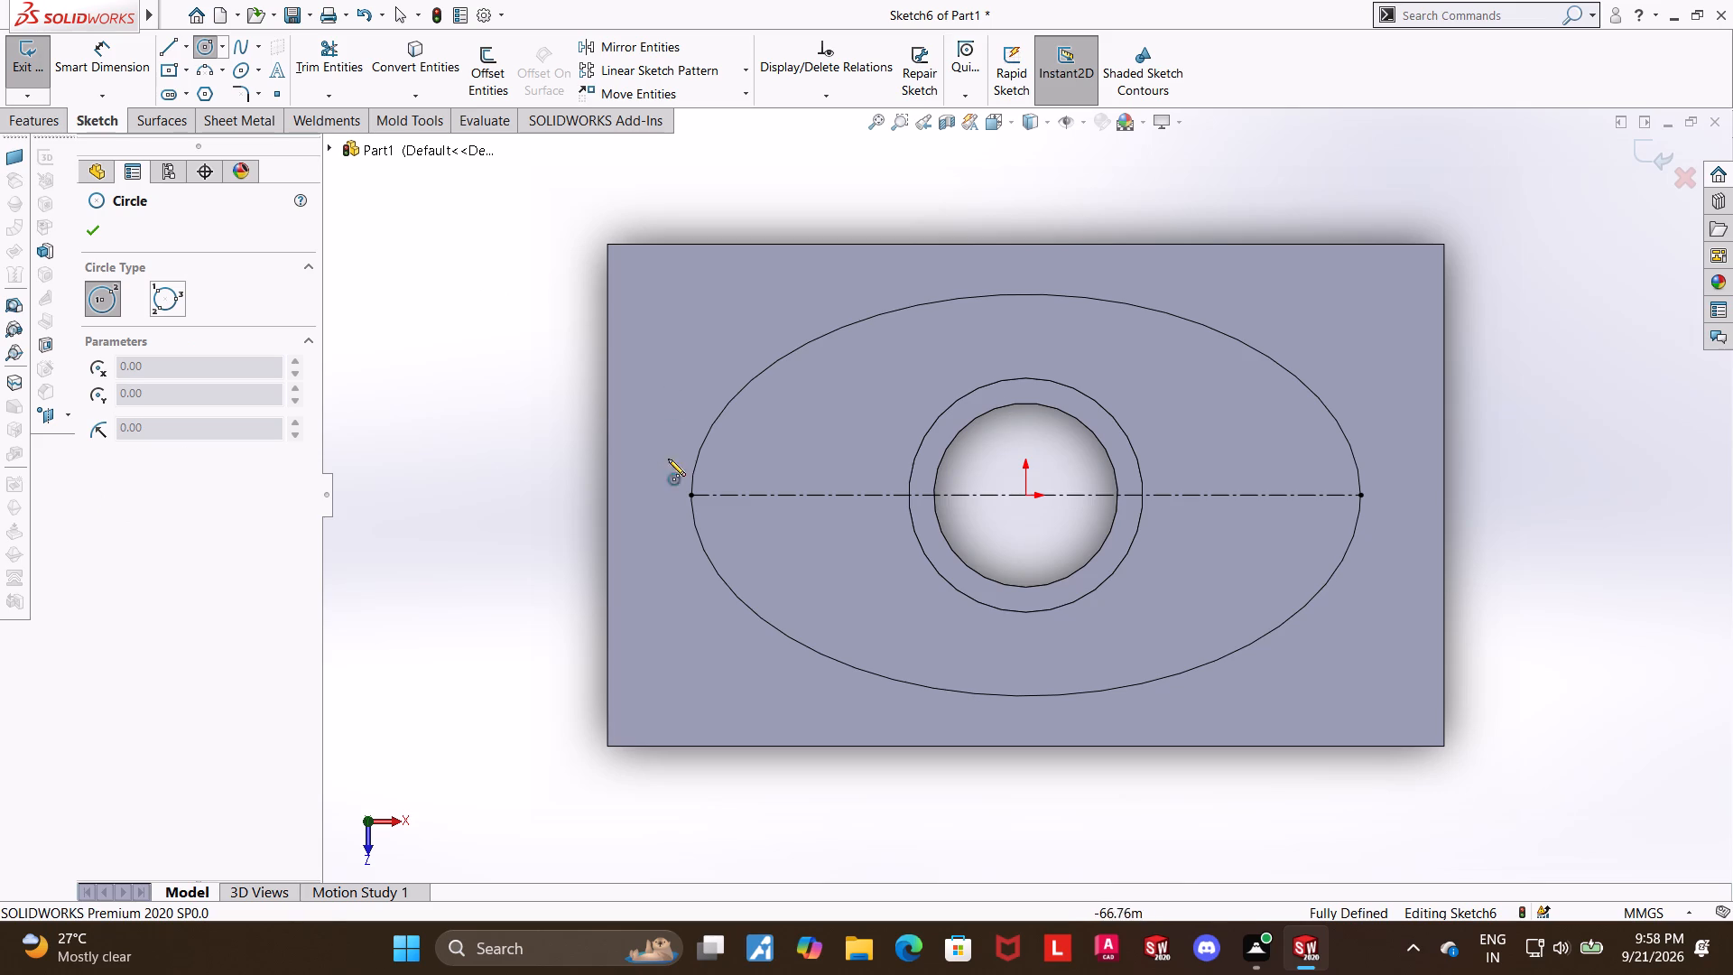
{"action": "left_click", "coordinate": [792, 497]}
{"action": "left_click", "coordinate": [804, 462]}
{"action": "key", "text": "Escape"}
{"action": "key", "text": "Escape"}
{"action": "key", "text": "Escape"}
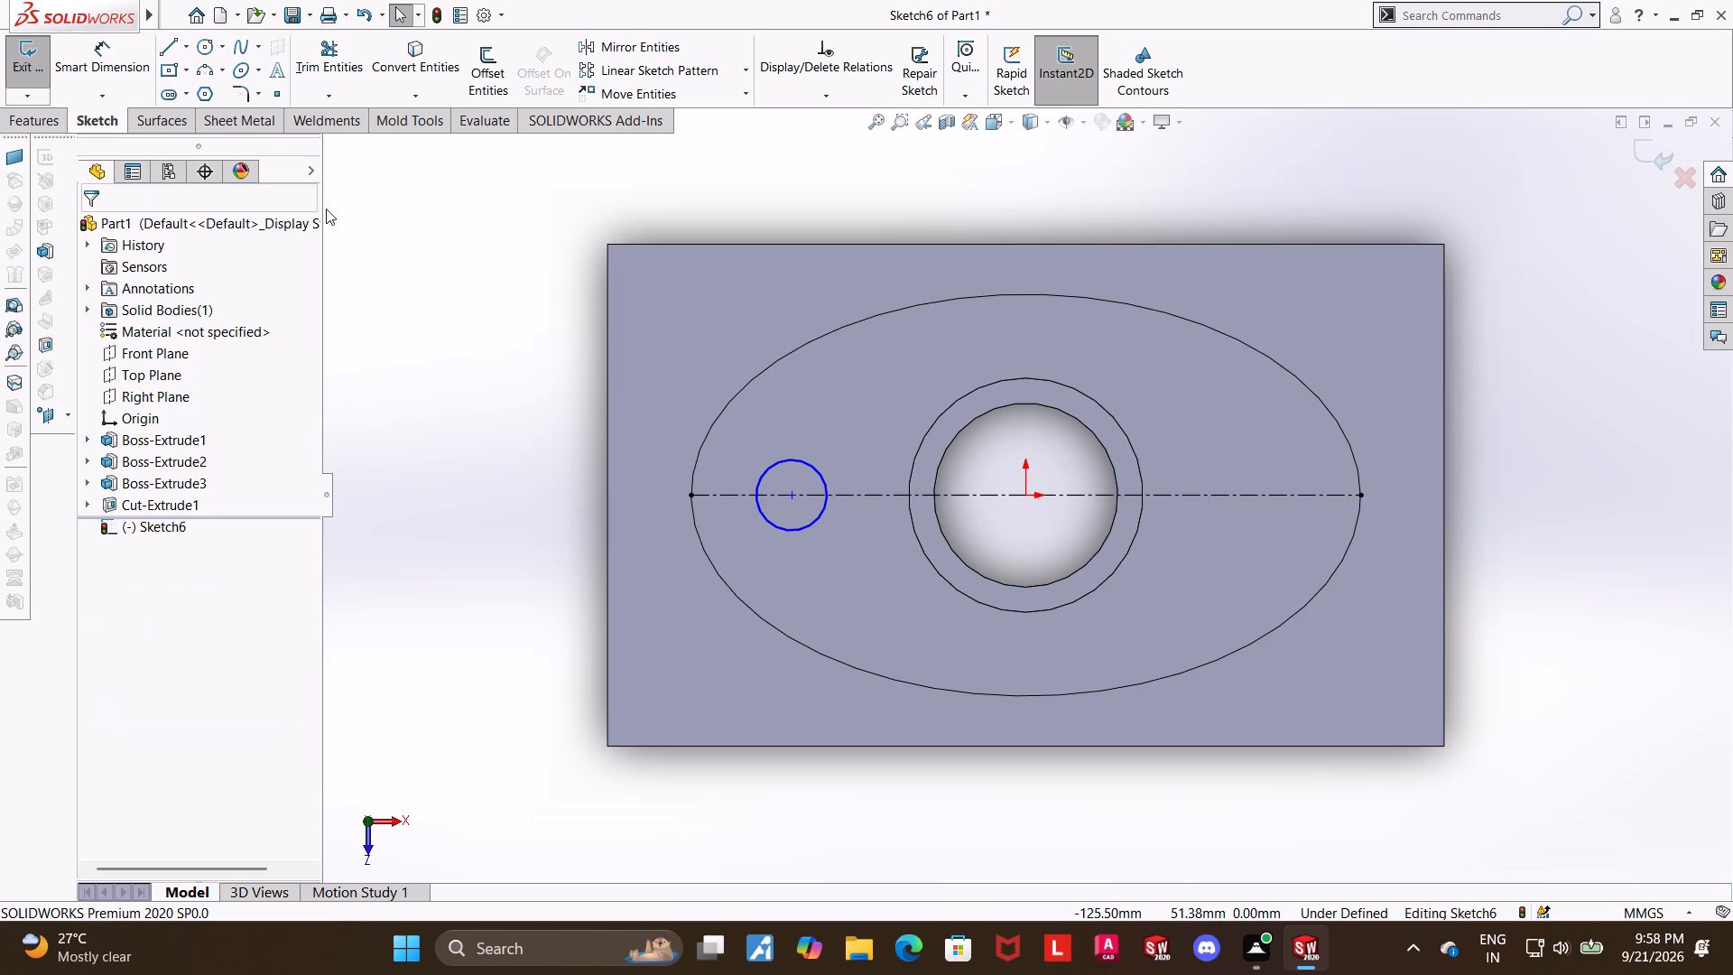
Dimension the small circle's diameter and set it to 12 mm.
{"action": "left_click", "coordinate": [109, 54]}
{"action": "left_click", "coordinate": [817, 470]}
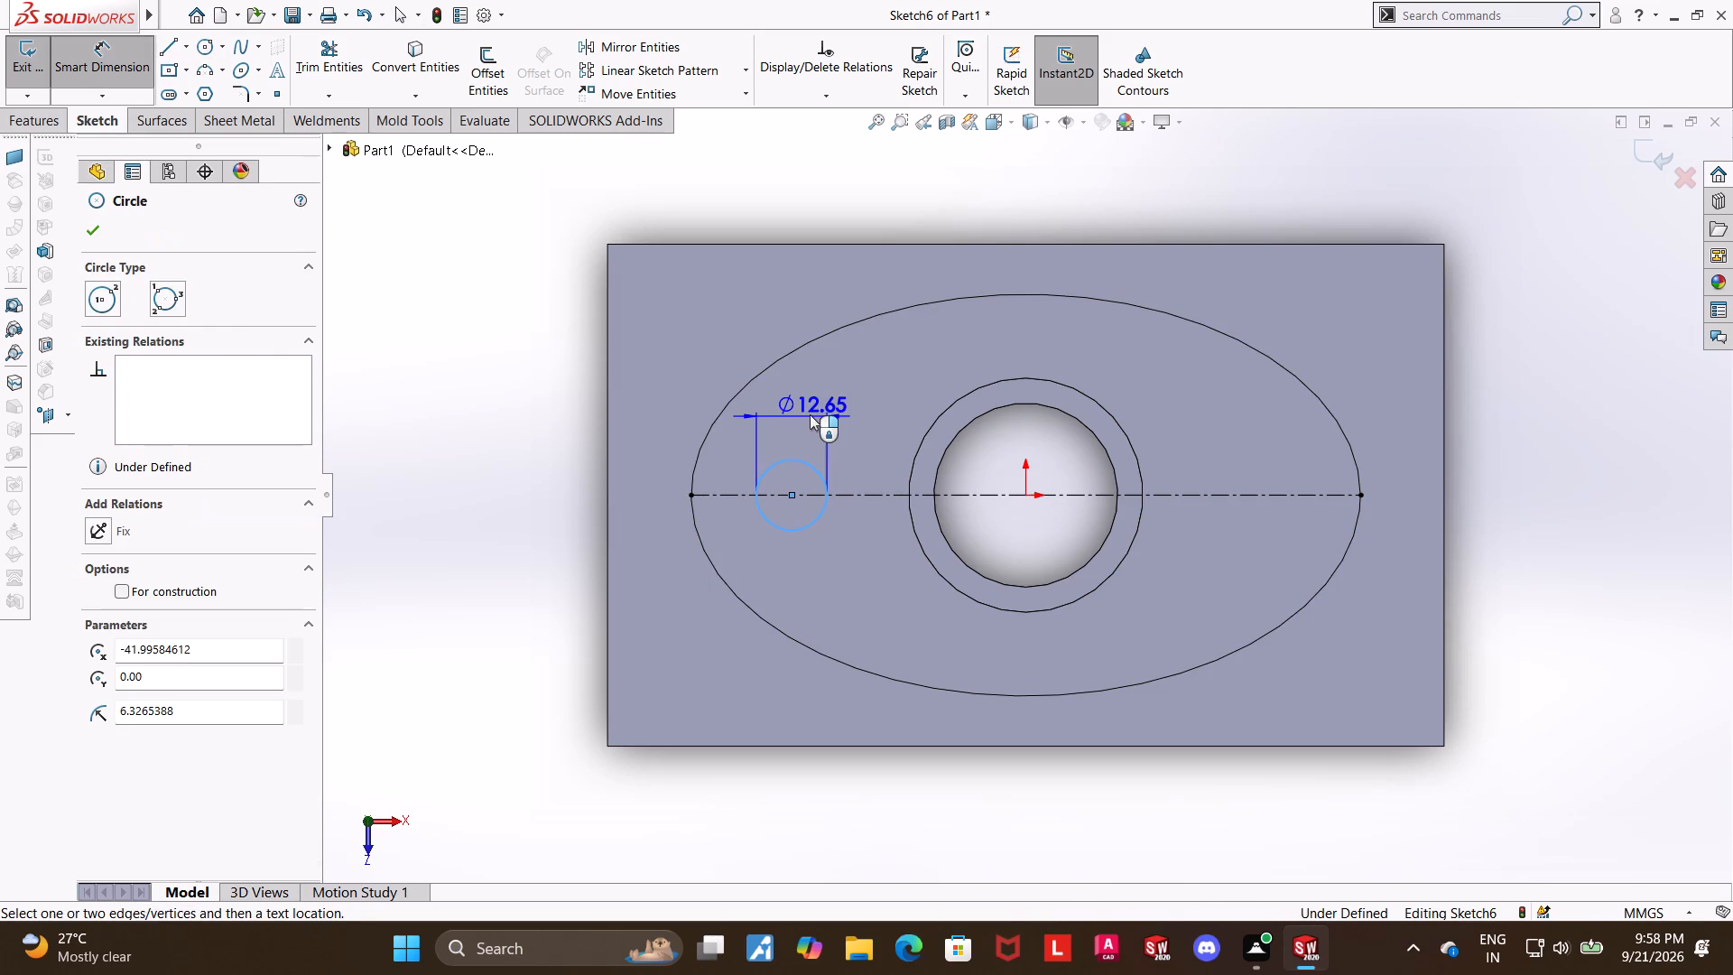
{"action": "left_click", "coordinate": [810, 414]}
{"action": "type", "text": "12"}
{"action": "key", "text": "Return"}
{"action": "key", "text": "Escape"}
{"action": "key", "text": "Escape"}
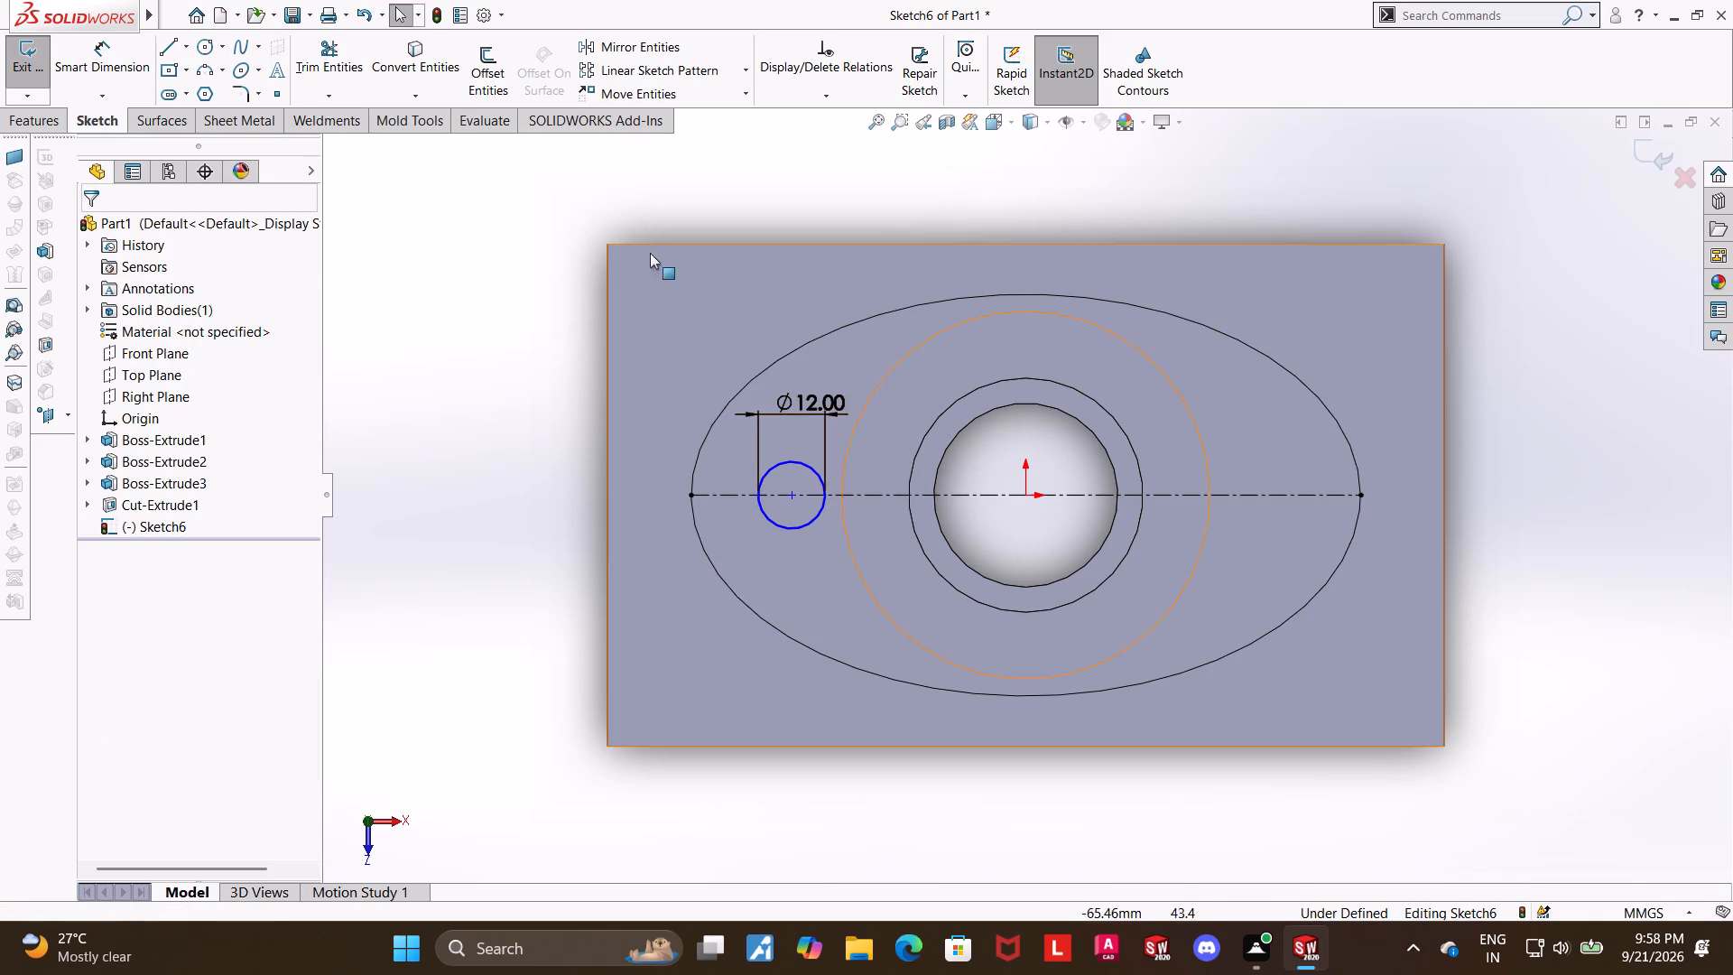
Add a horizontal relation between the small circle's centre and the origin.
{"action": "left_click", "coordinate": [793, 495]}
{"action": "left_click", "coordinate": [1030, 499], "text": "ctrl"}
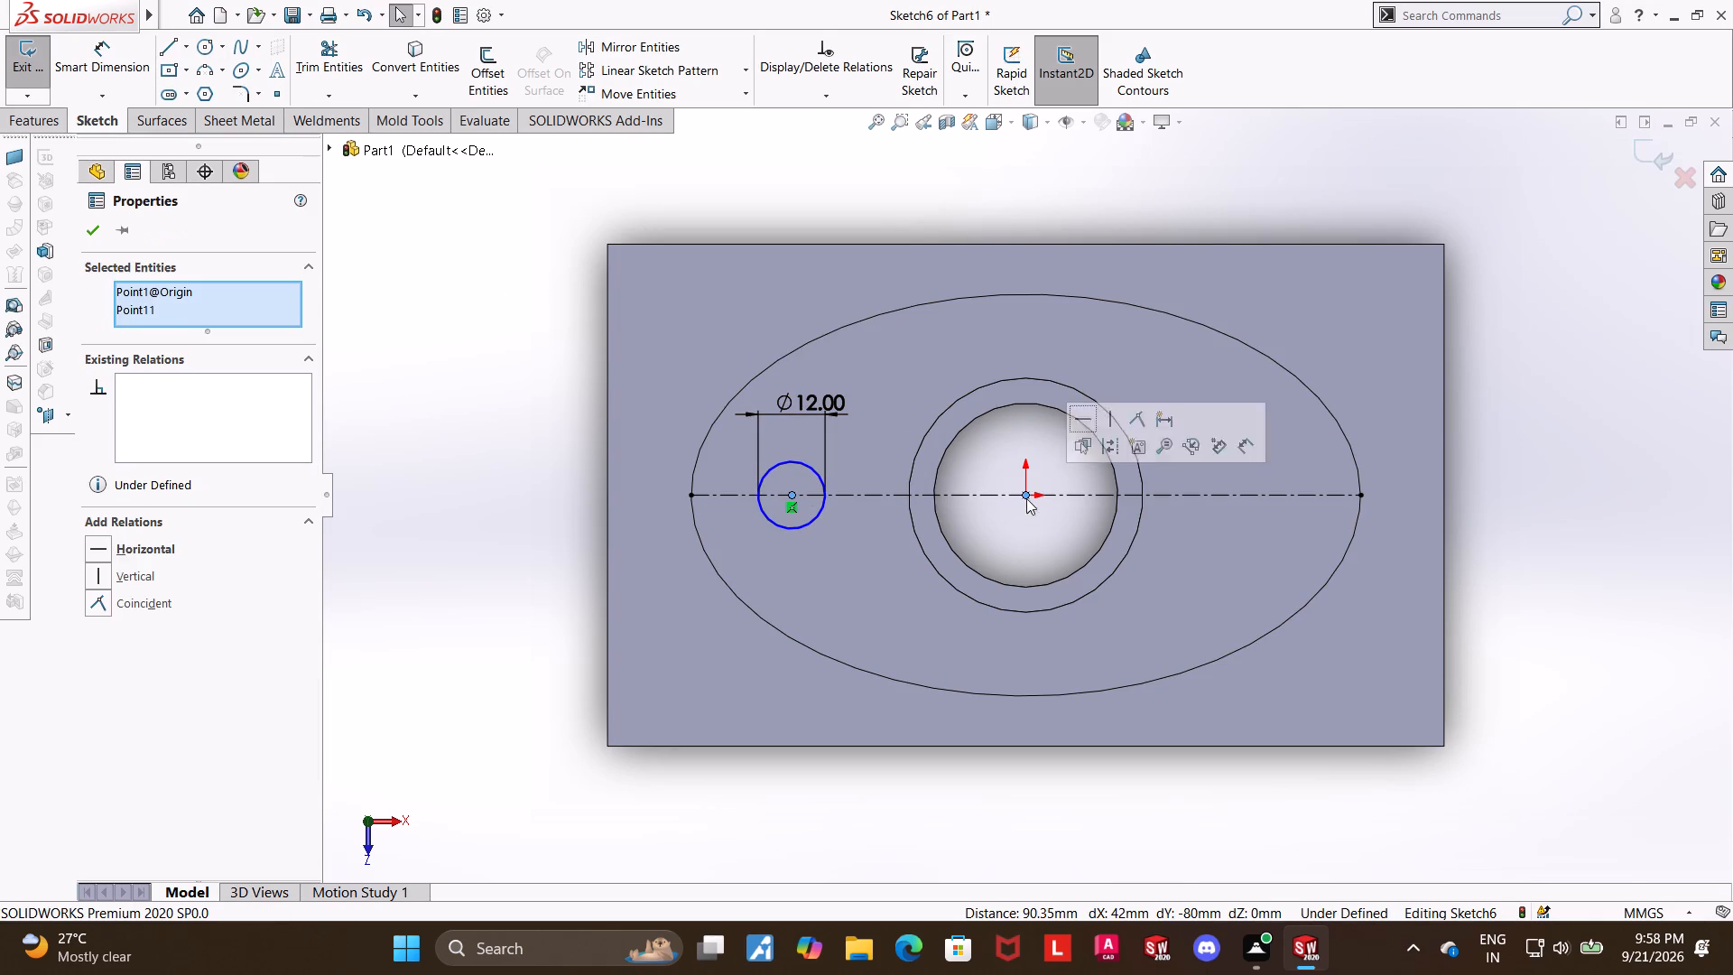
{"action": "left_click", "coordinate": [95, 547]}
{"action": "left_click", "coordinate": [89, 241]}
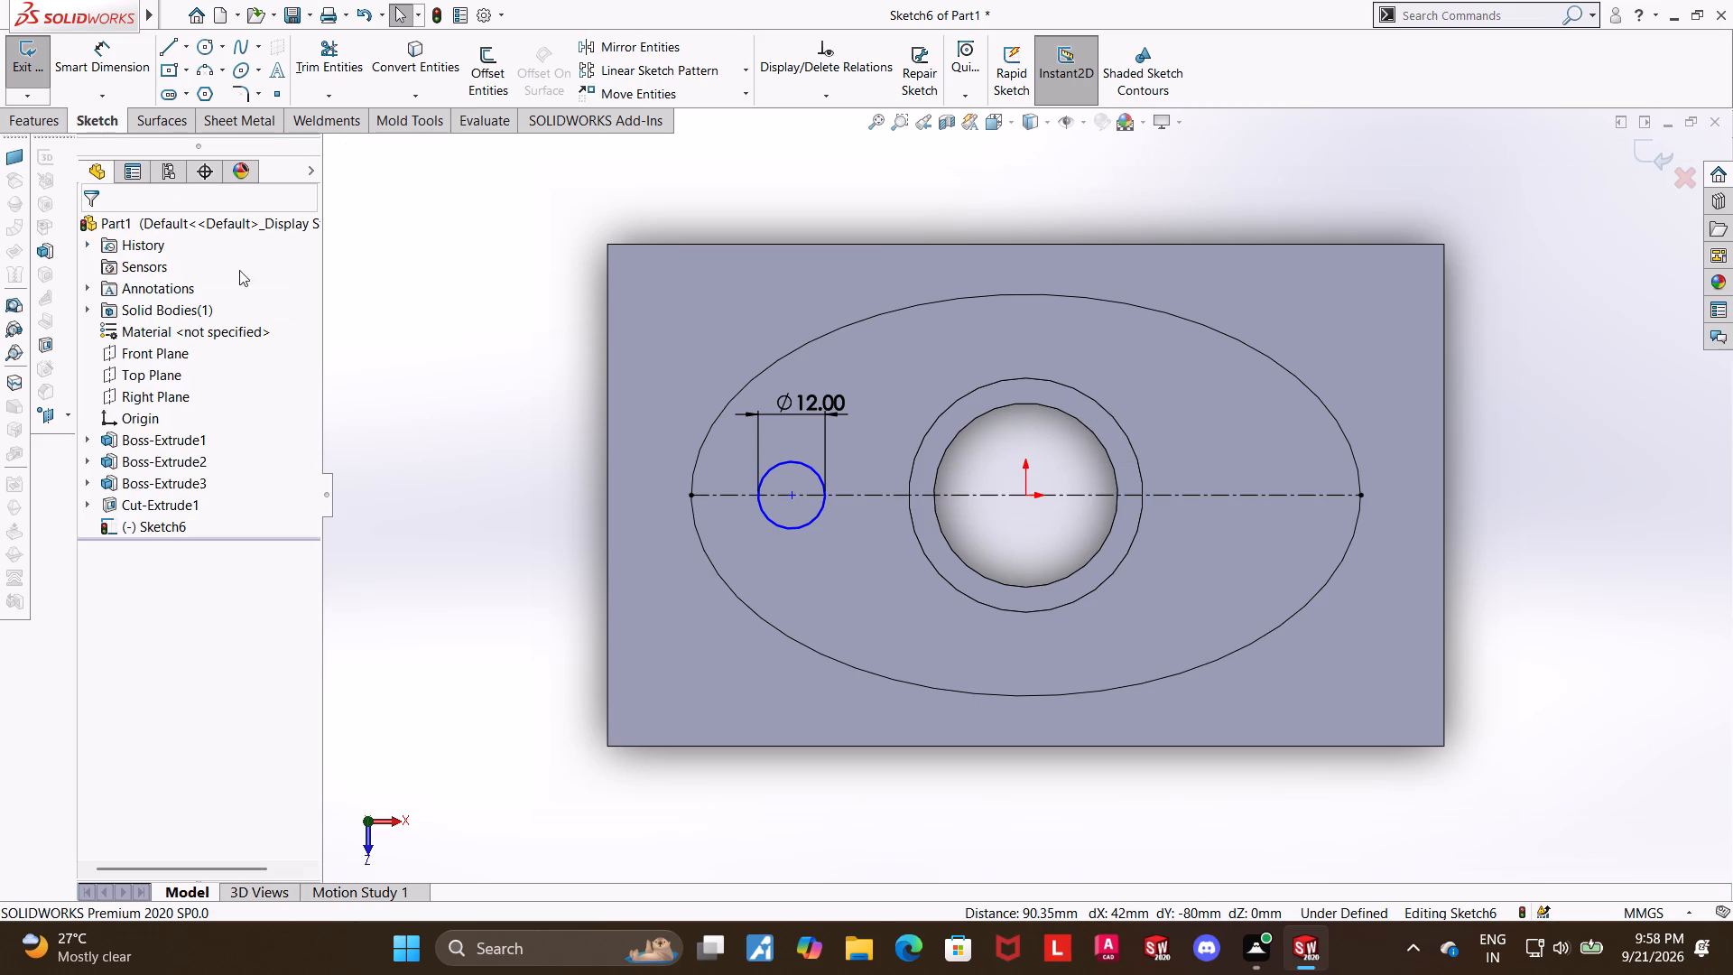
{"action": "left_click", "coordinate": [398, 314]}
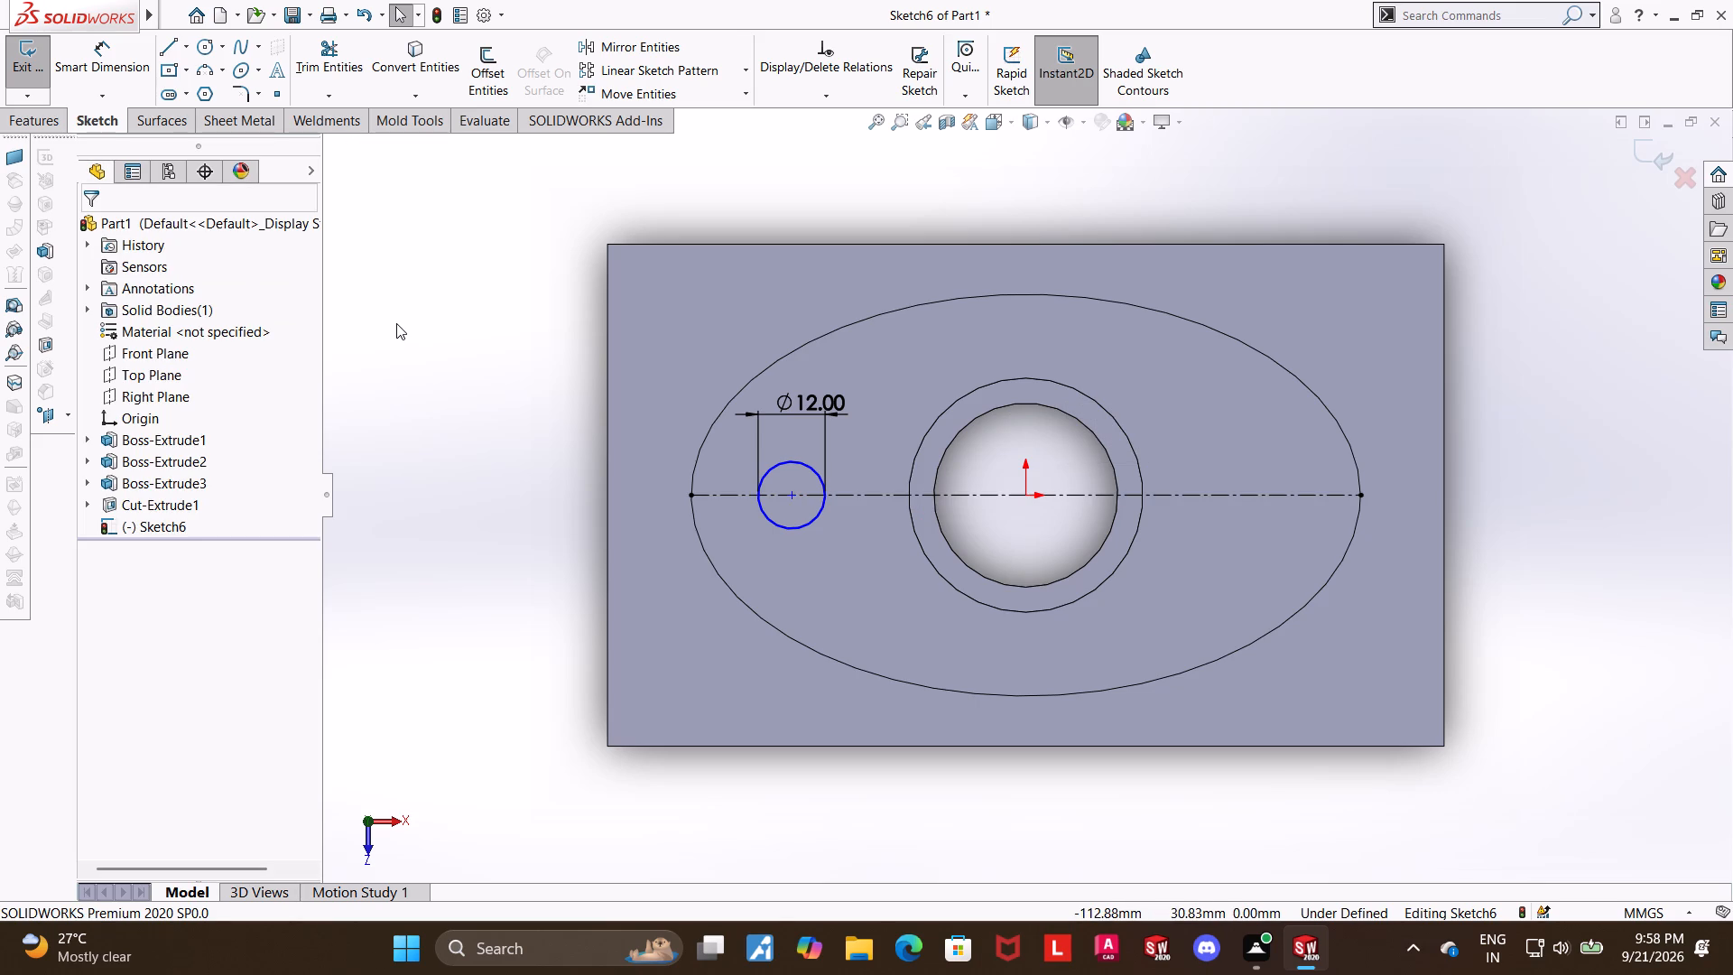
Dimension the horizontal distance from the small circle's centre to the origin, keeping it as drawn, and exit the sketch.
{"action": "left_click", "coordinate": [84, 48]}
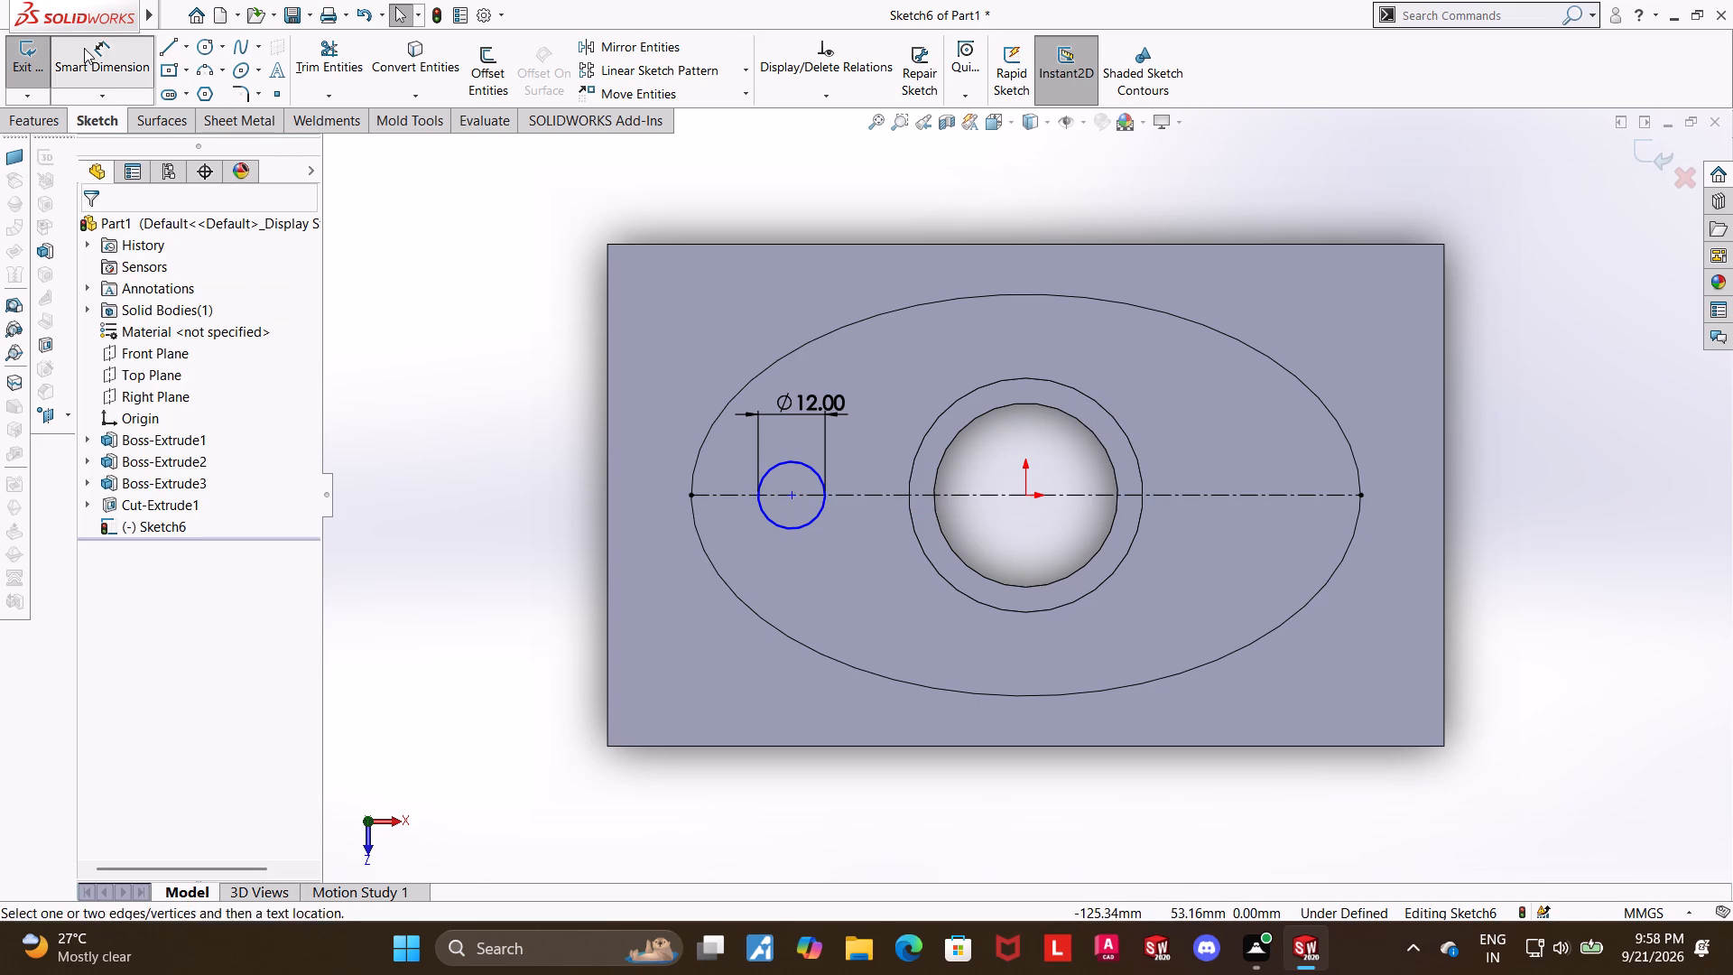
{"action": "left_click", "coordinate": [790, 494]}
{"action": "left_click", "coordinate": [1029, 496]}
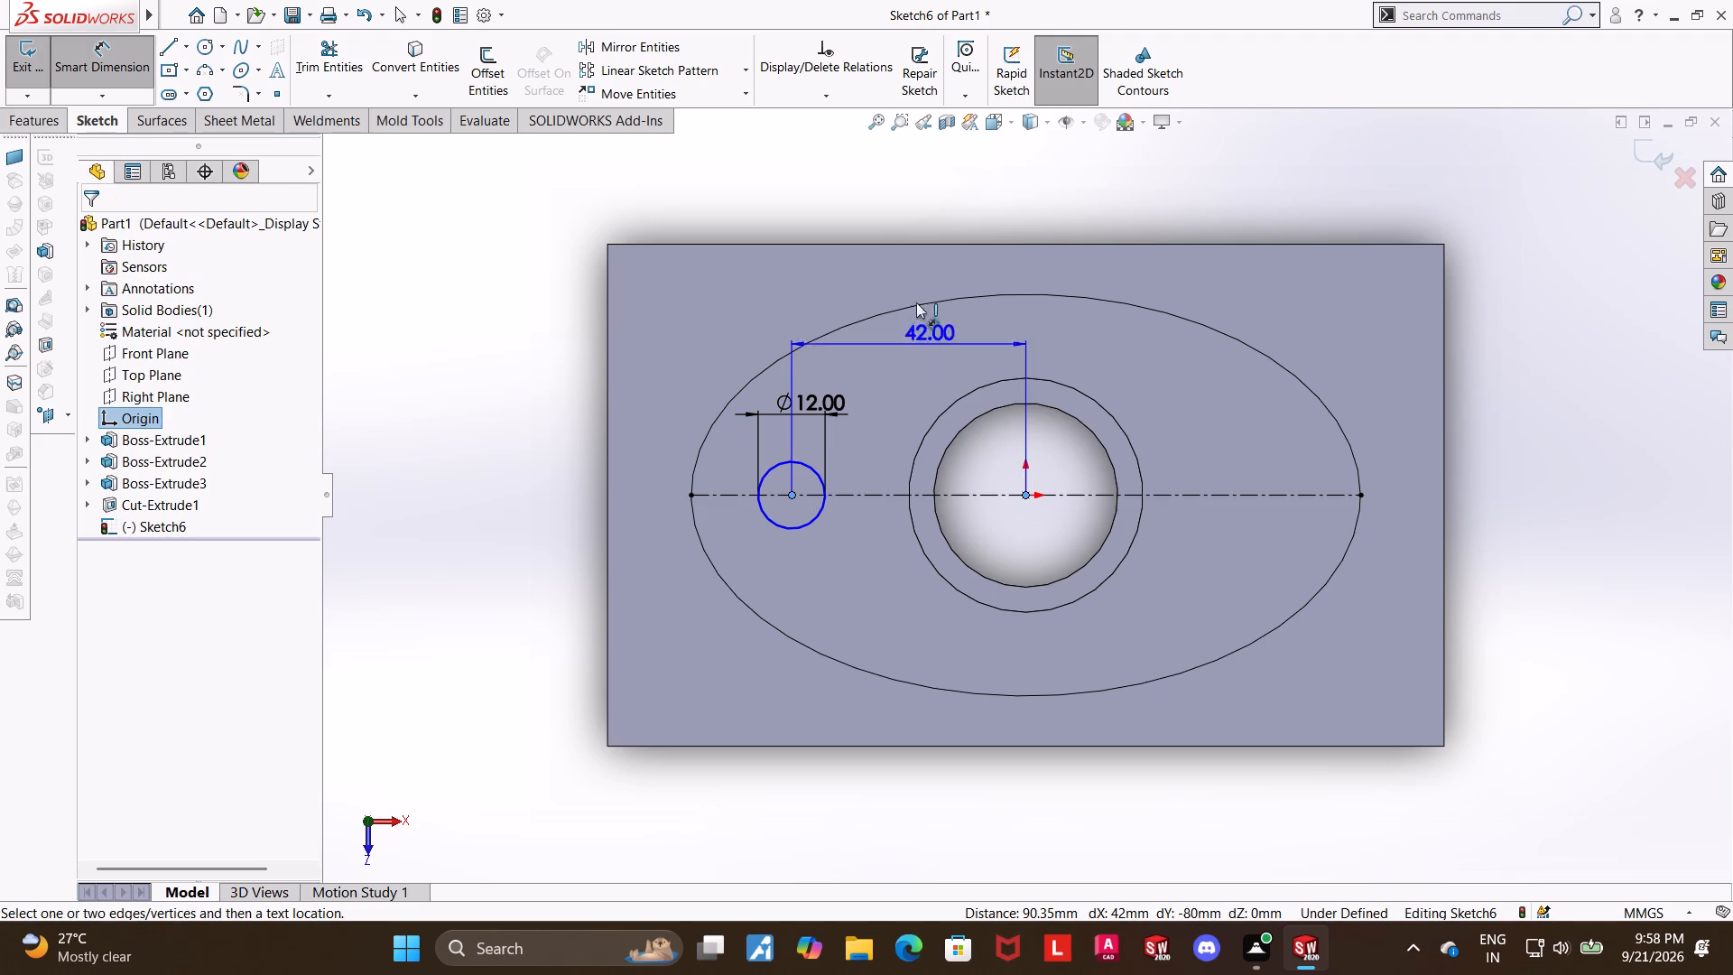
{"action": "left_click", "coordinate": [923, 218]}
{"action": "left_click", "coordinate": [843, 190]}
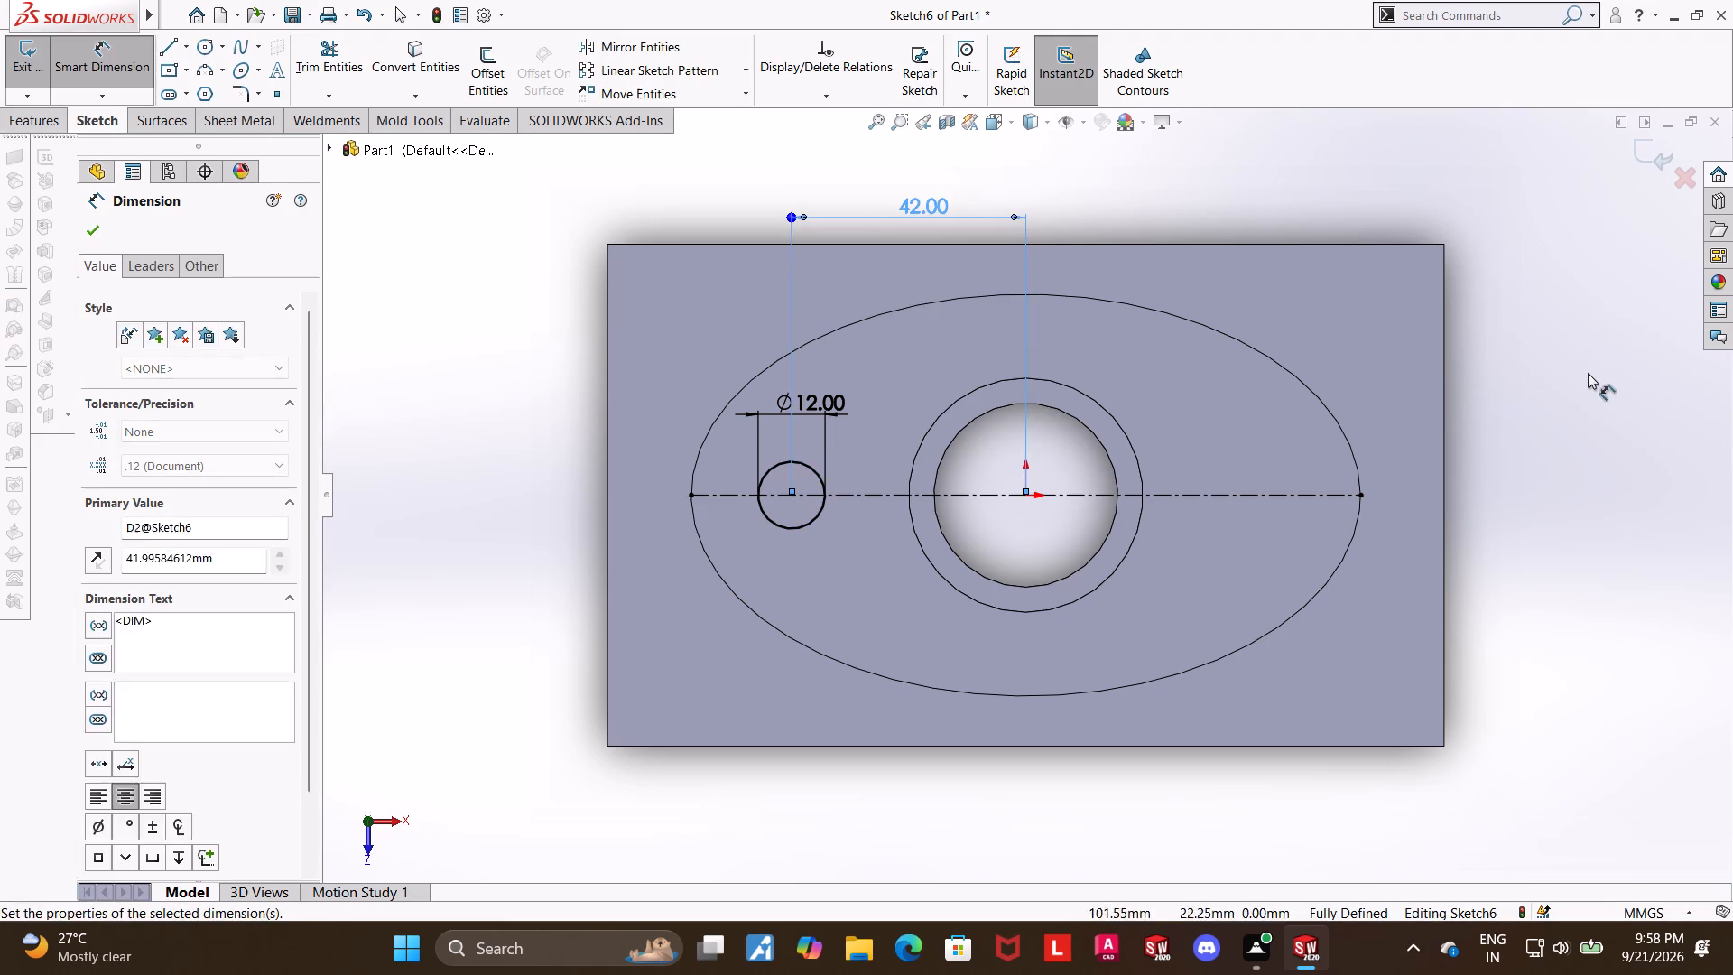
{"action": "left_click", "coordinate": [1587, 373]}
{"action": "left_click", "coordinate": [1639, 137]}
Cut-extrude the 12 mm circle blind to a depth of 15 mm through the flange.
{"action": "middle_click_drag", "start_coordinate": [1547, 395], "coordinate": [1566, 239]}
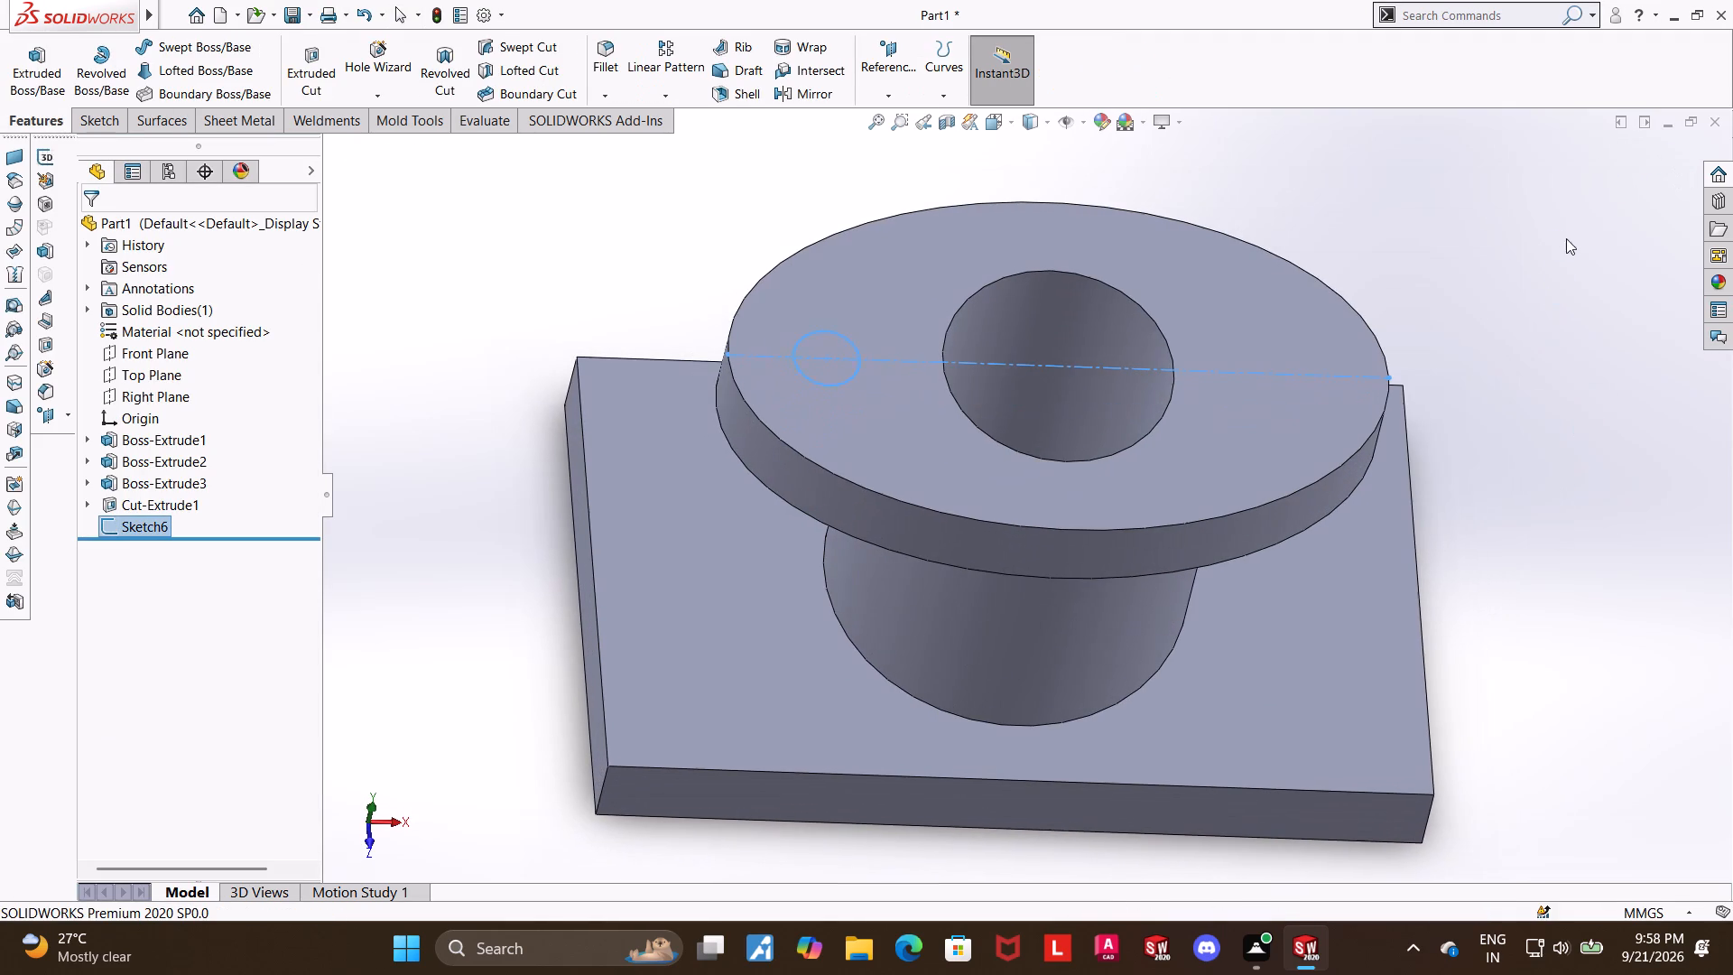
{"action": "left_click", "coordinate": [327, 57]}
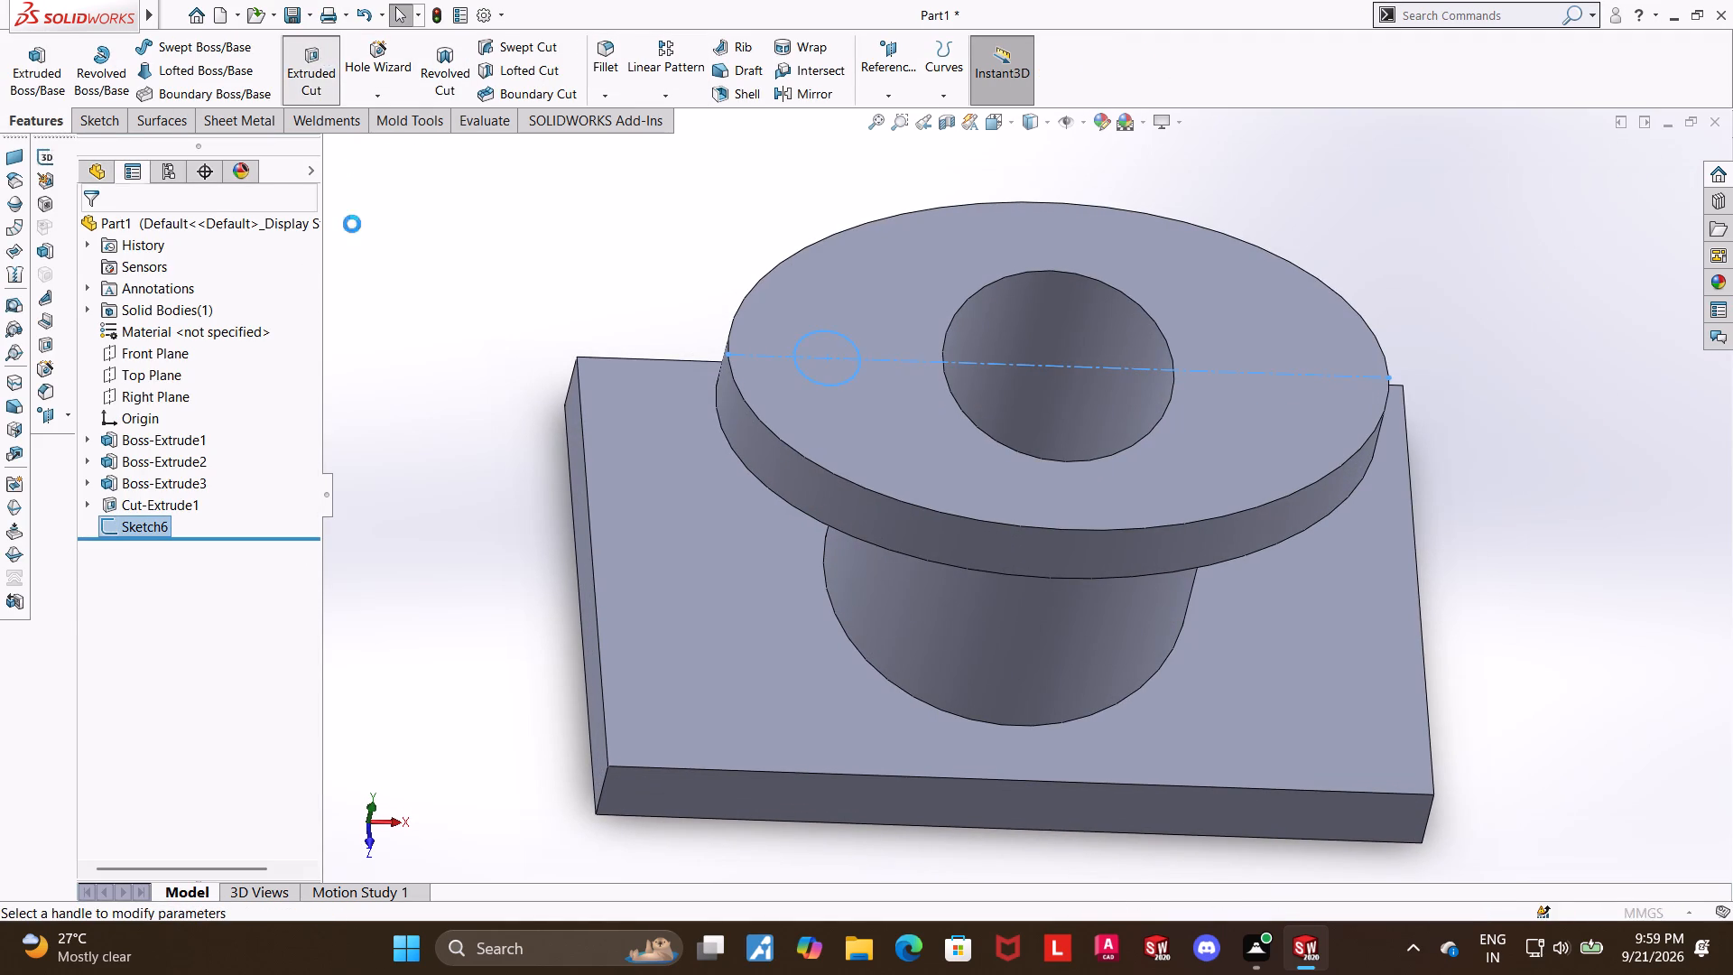
{"action": "middle_click_drag", "start_coordinate": [380, 273], "coordinate": [399, 274]}
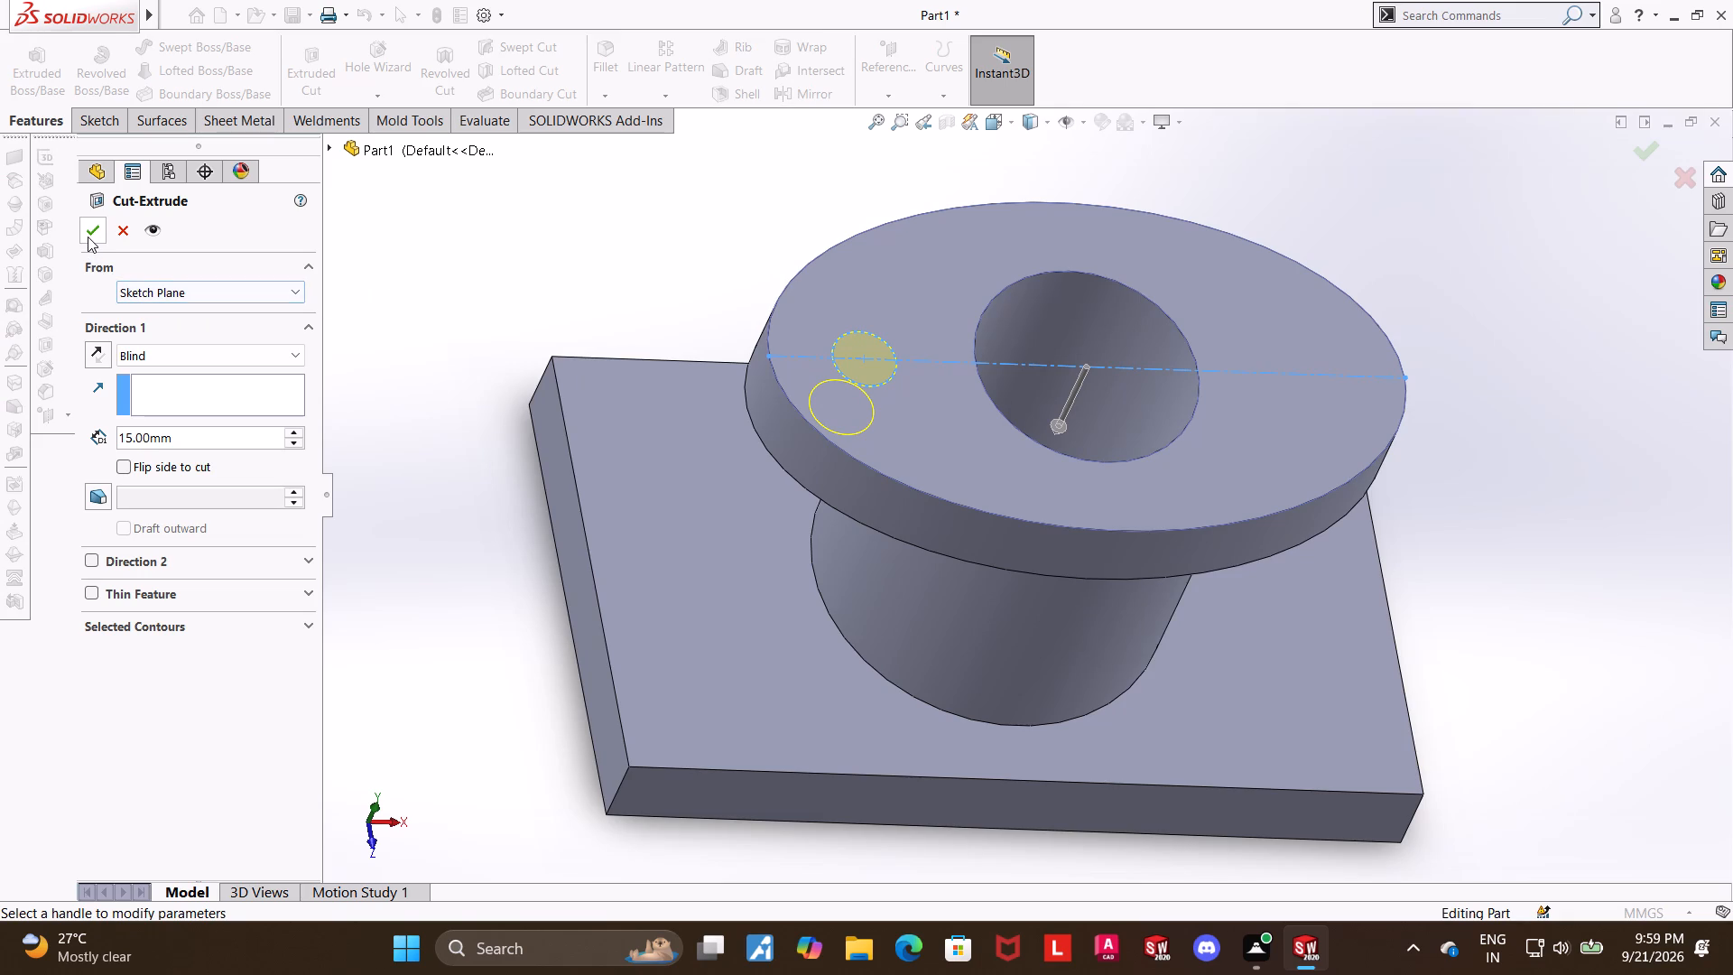
{"action": "middle_click_drag", "start_coordinate": [395, 357], "coordinate": [468, 258]}
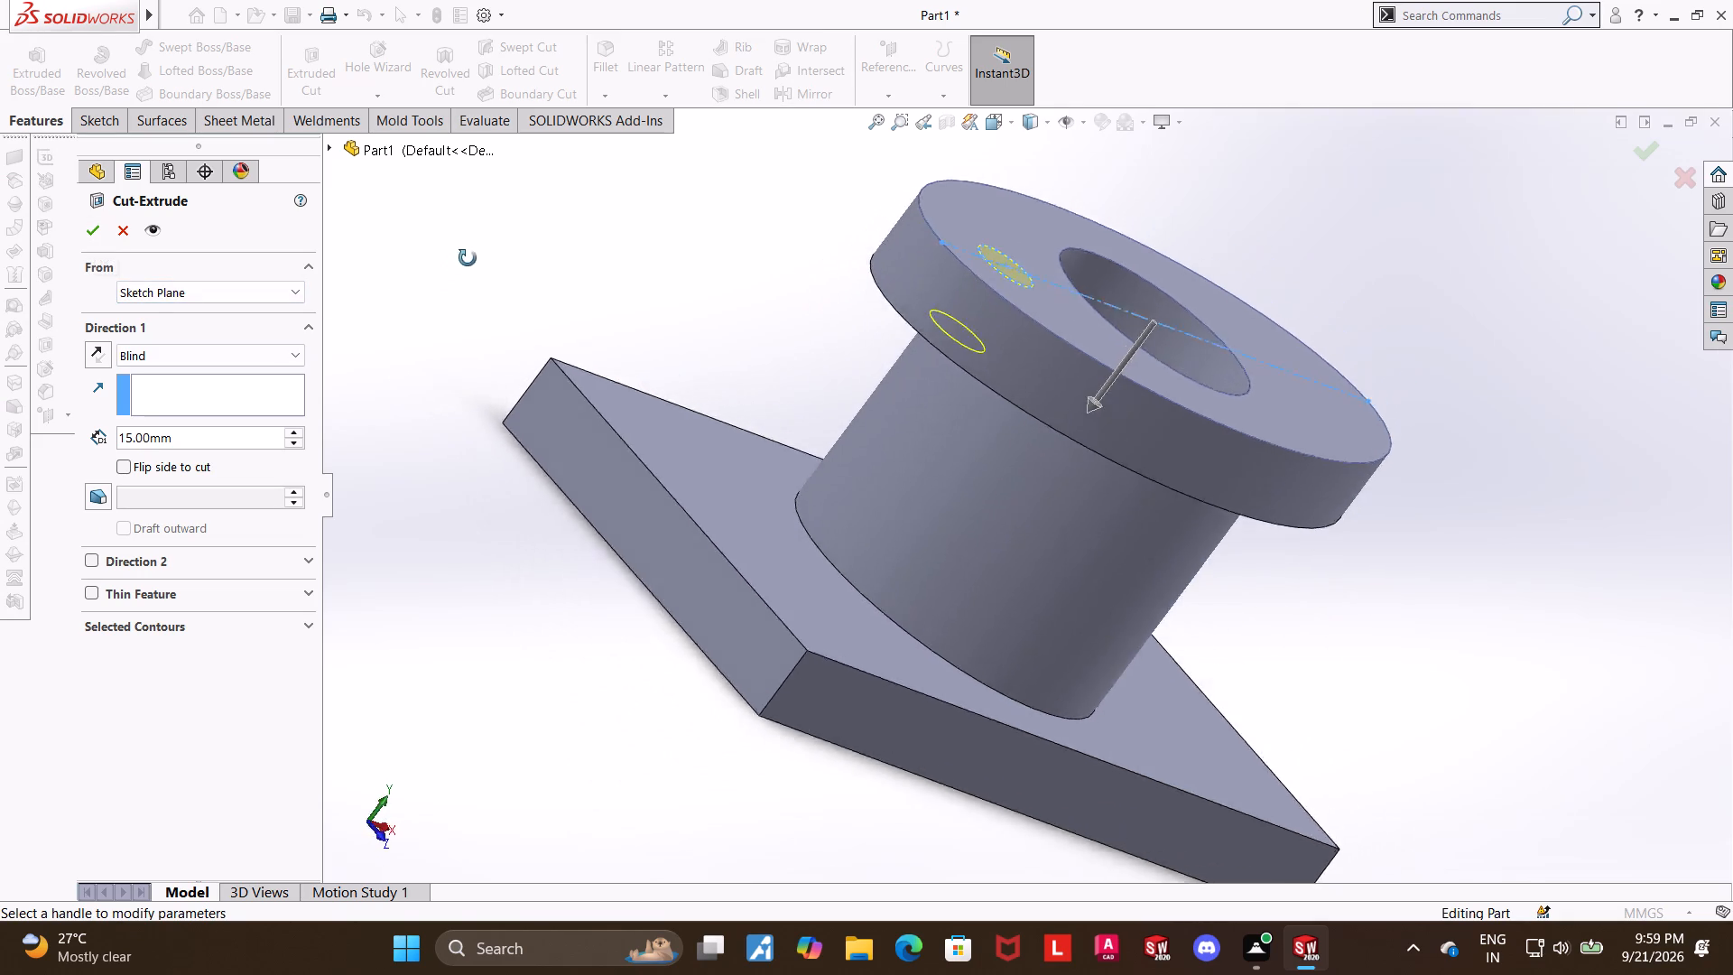
{"action": "middle_click_drag", "start_coordinate": [468, 258], "coordinate": [402, 313]}
{"action": "left_click", "coordinate": [85, 243]}
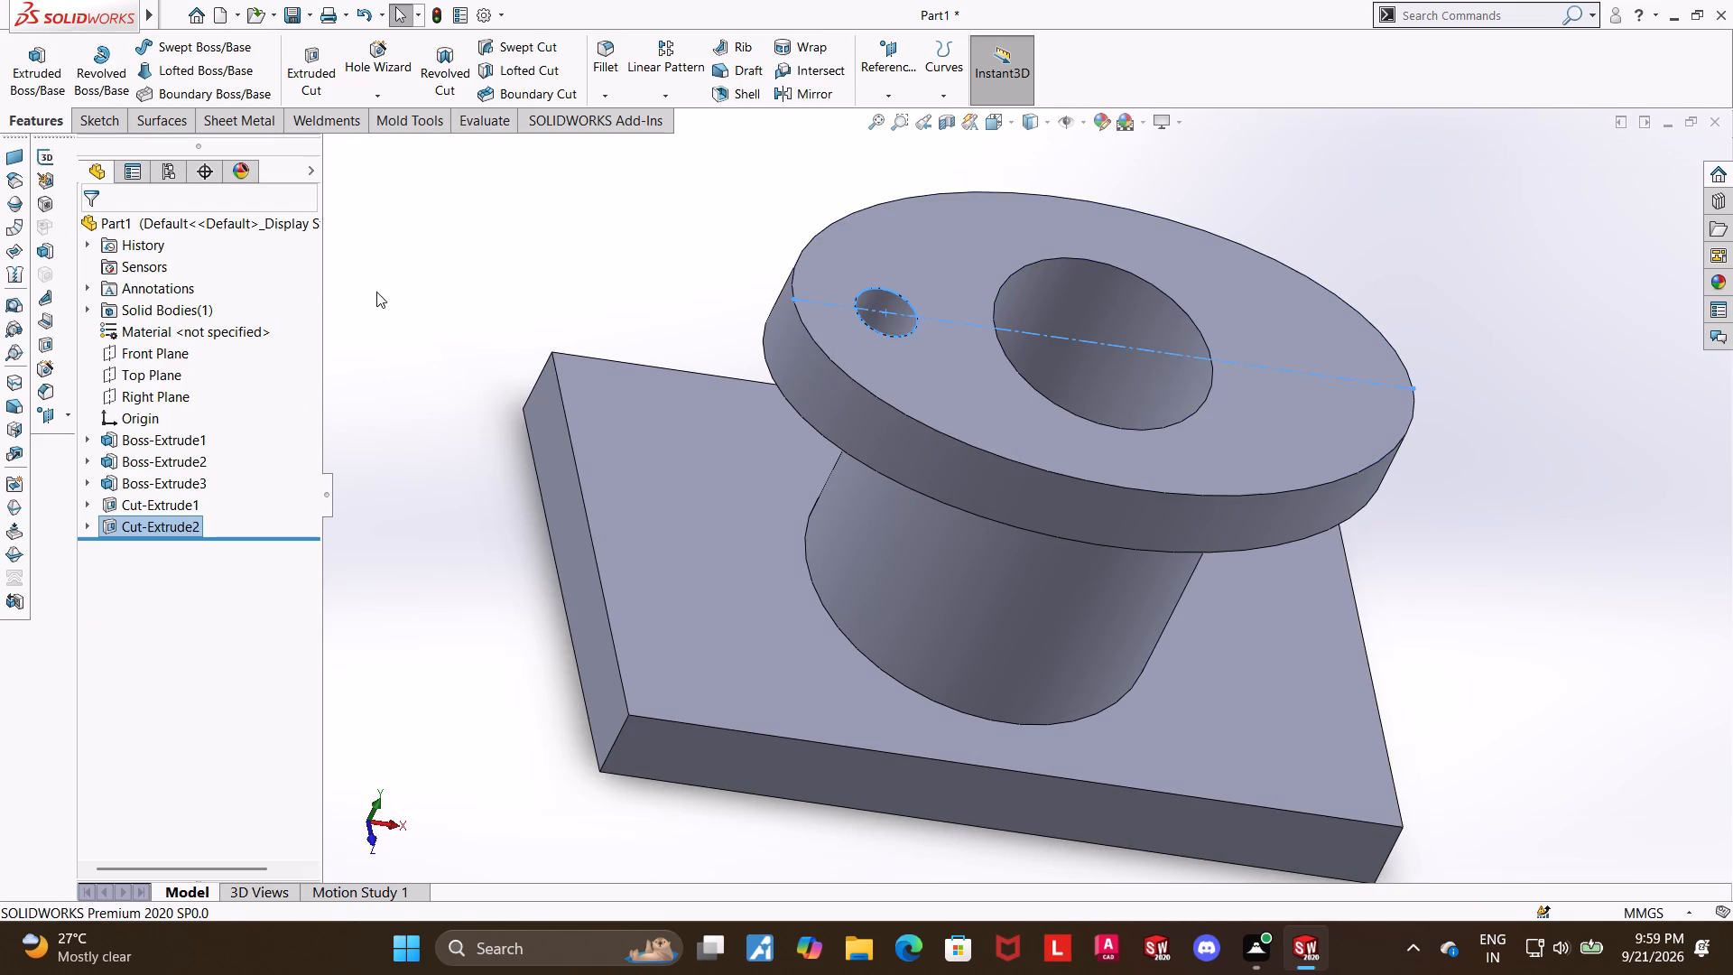
{"action": "middle_click_drag", "start_coordinate": [375, 299], "coordinate": [366, 348]}
{"action": "left_click", "coordinate": [505, 258]}
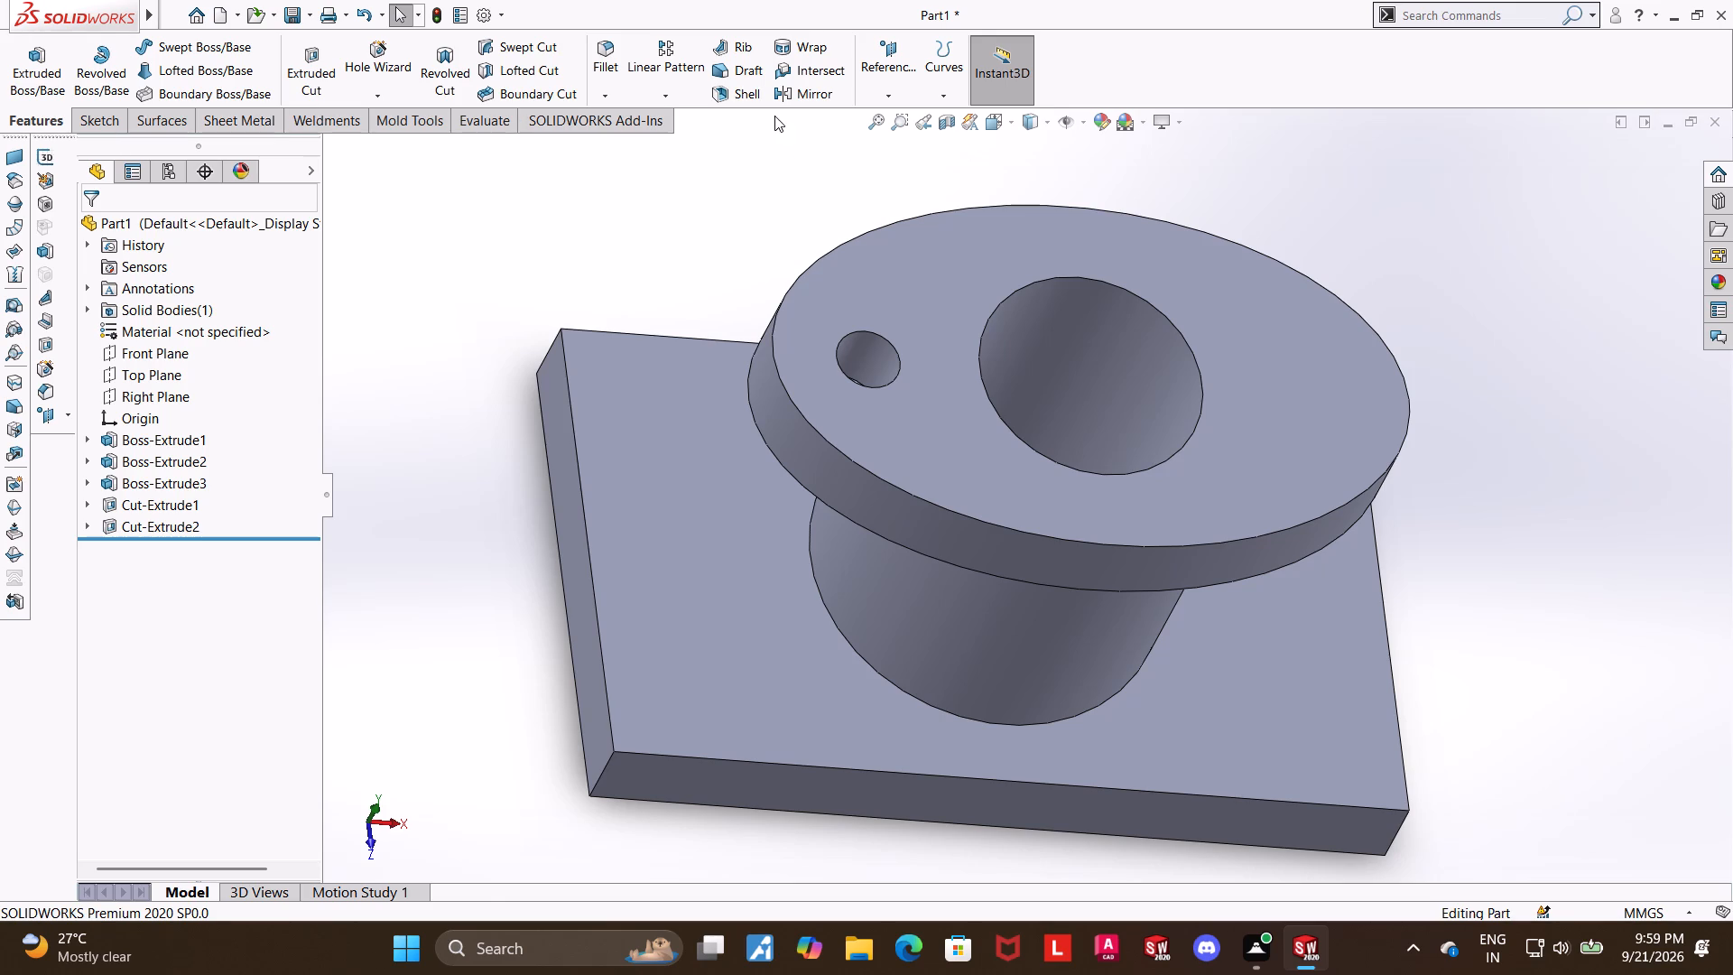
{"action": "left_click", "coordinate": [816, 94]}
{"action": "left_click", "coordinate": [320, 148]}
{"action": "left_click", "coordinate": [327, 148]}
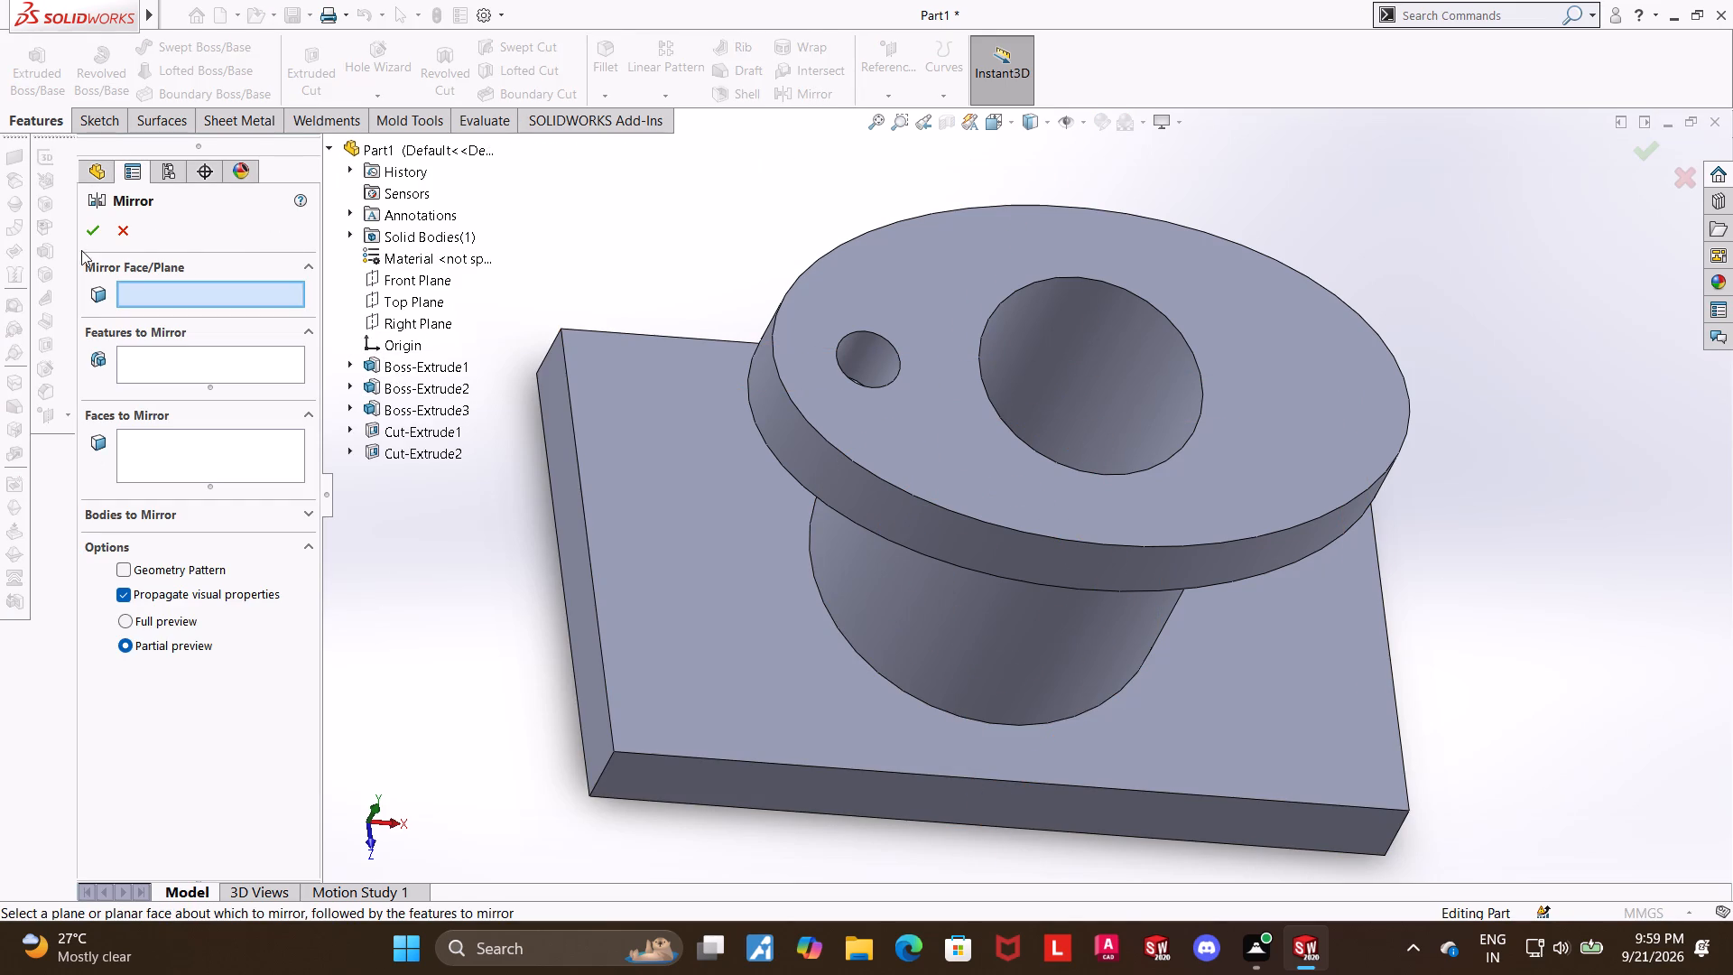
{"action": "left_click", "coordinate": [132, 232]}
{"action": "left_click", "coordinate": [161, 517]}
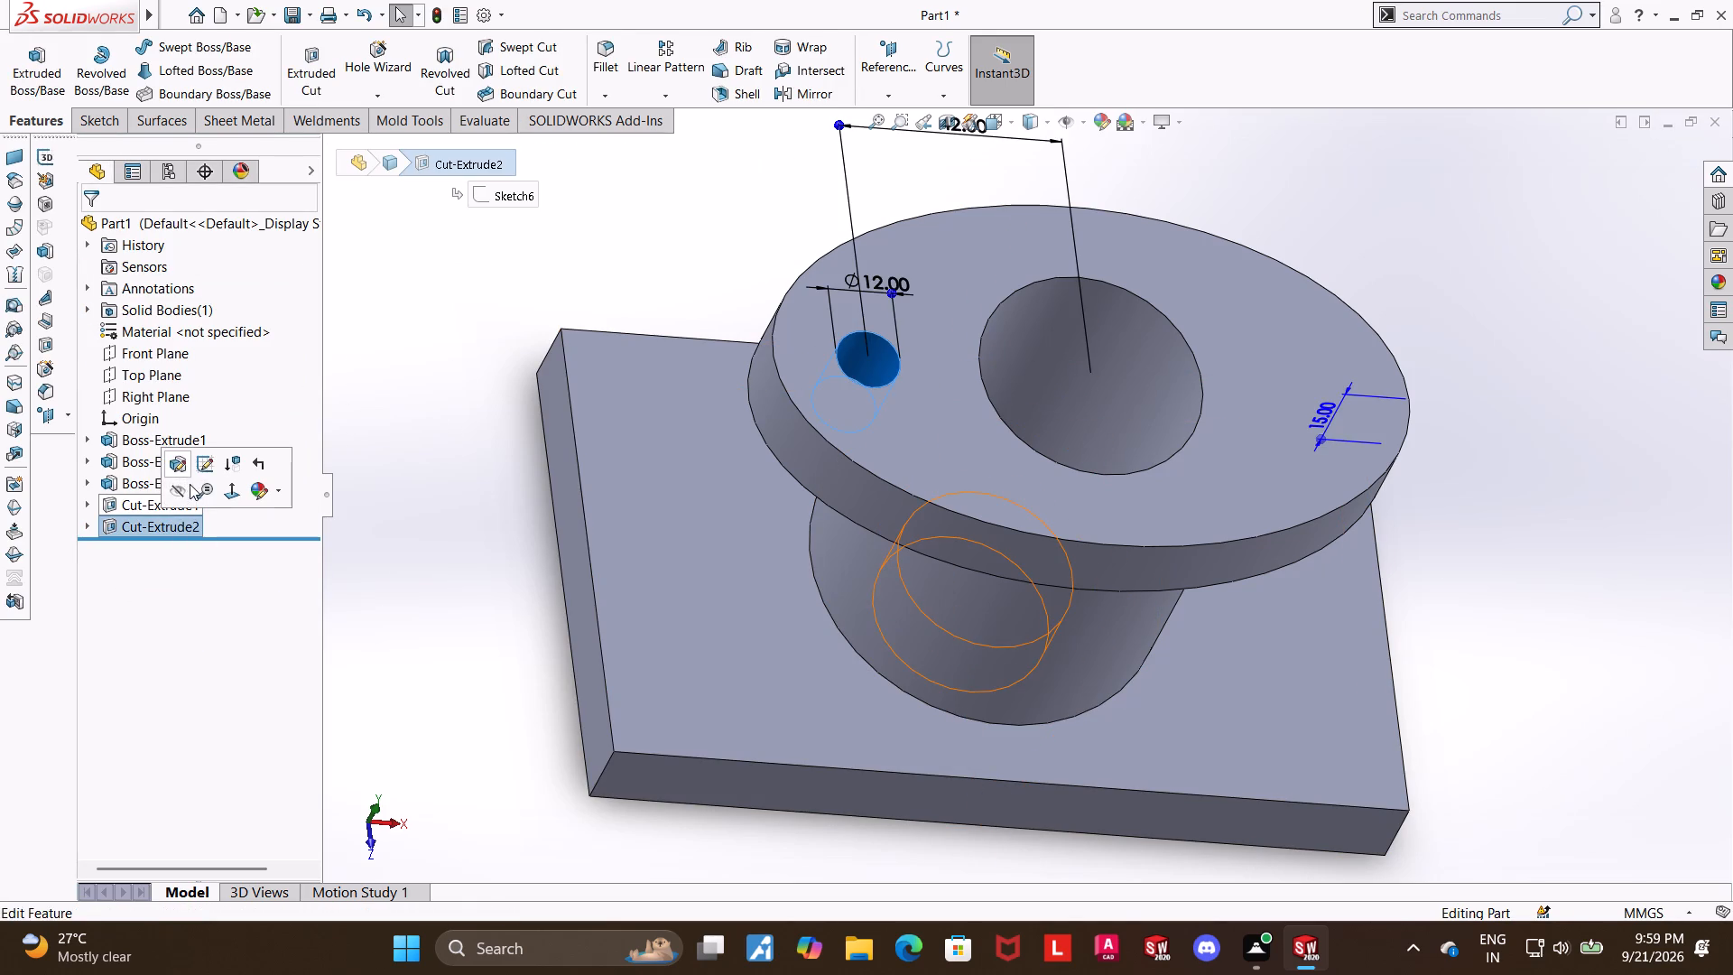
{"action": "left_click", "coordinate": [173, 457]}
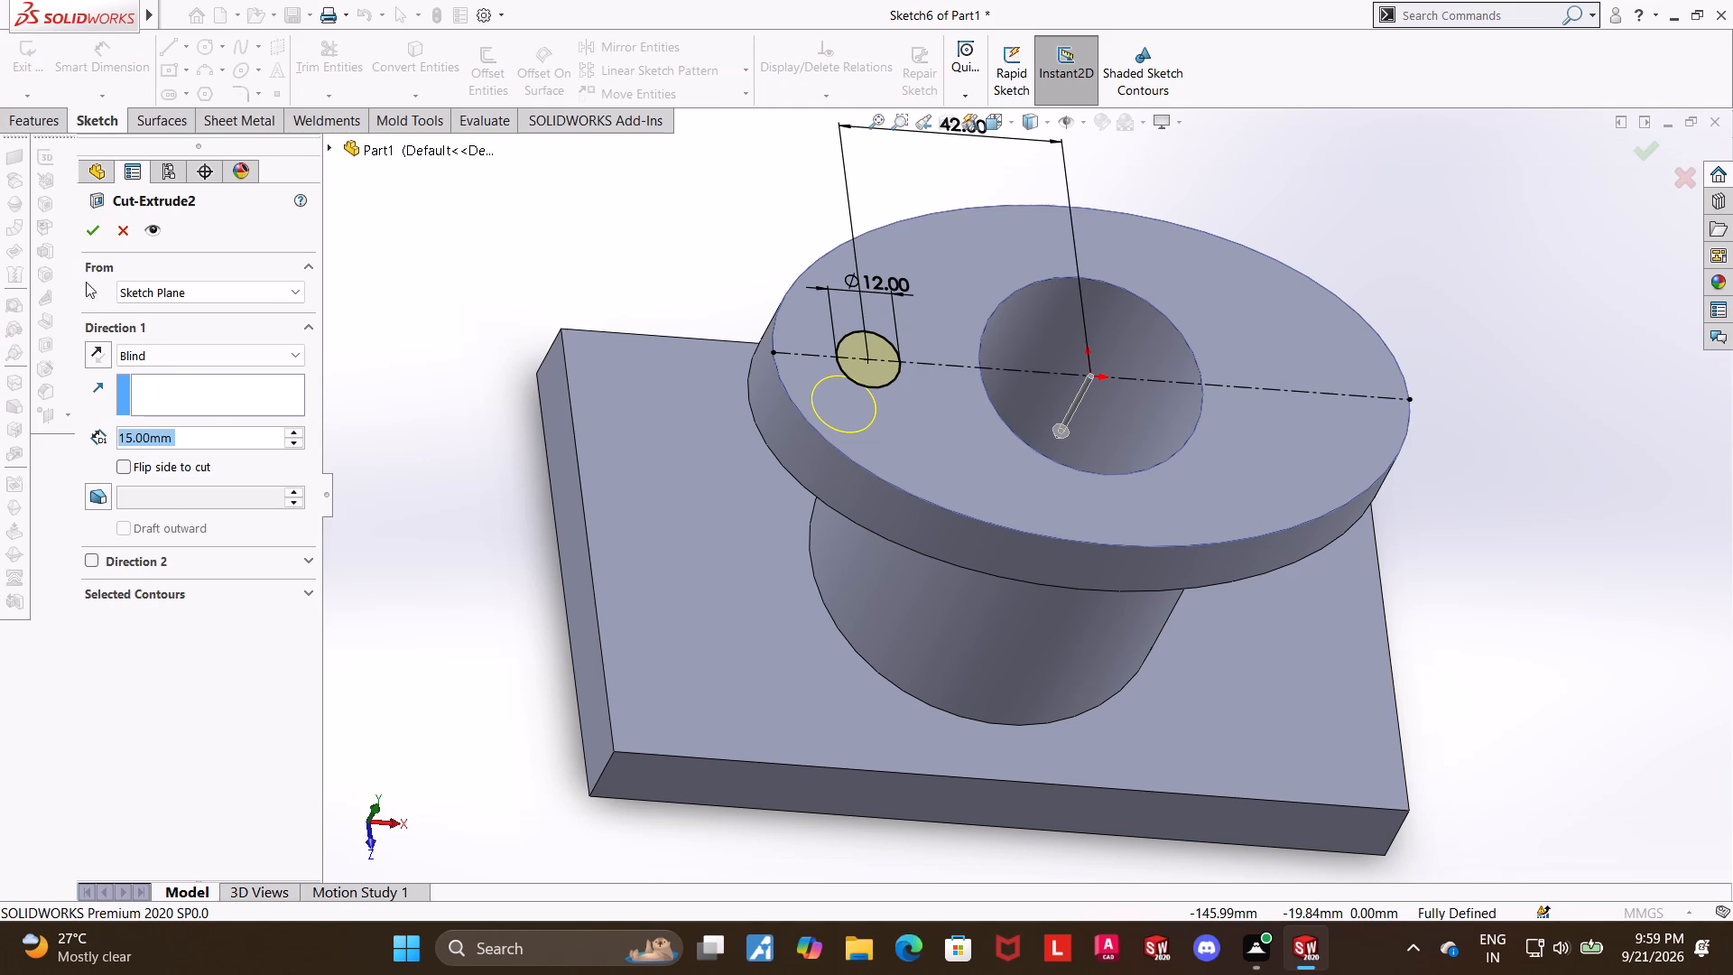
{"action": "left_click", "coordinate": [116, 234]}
Reopen the small flange hole's sketch and draw a vertical centerline about 118 mm long through the origin.
{"action": "left_click", "coordinate": [86, 521]}
{"action": "left_click", "coordinate": [135, 541]}
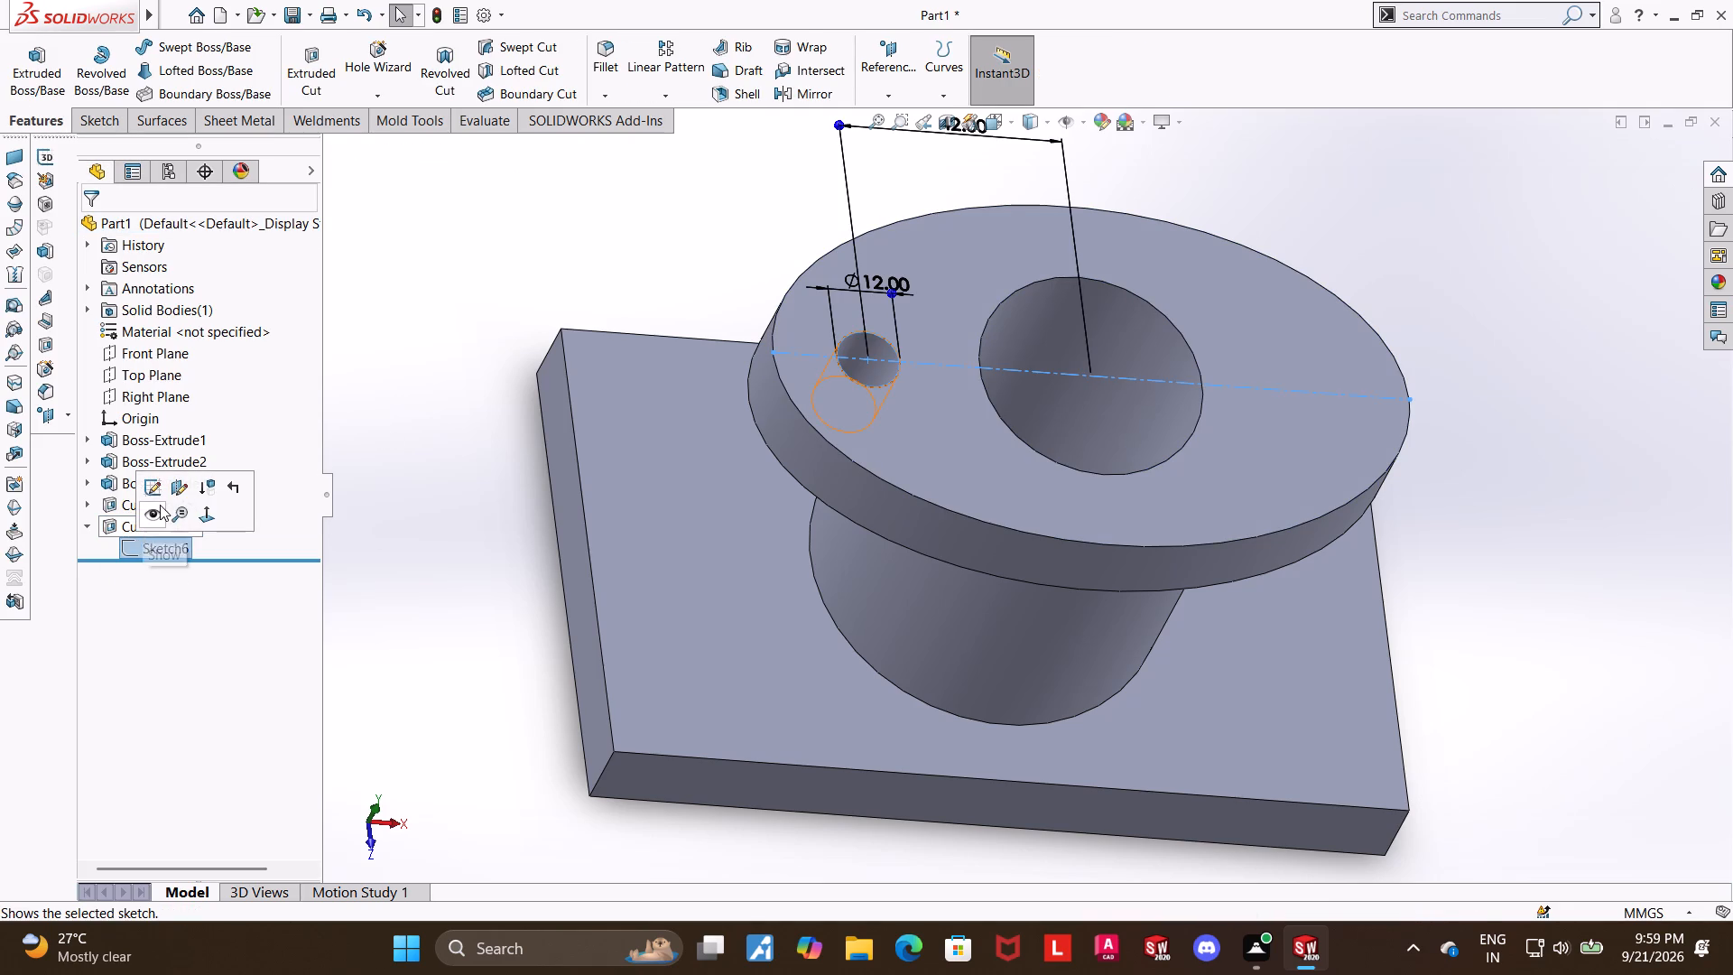
{"action": "left_click", "coordinate": [148, 487]}
{"action": "left_click", "coordinate": [162, 553]}
{"action": "left_click", "coordinate": [204, 528]}
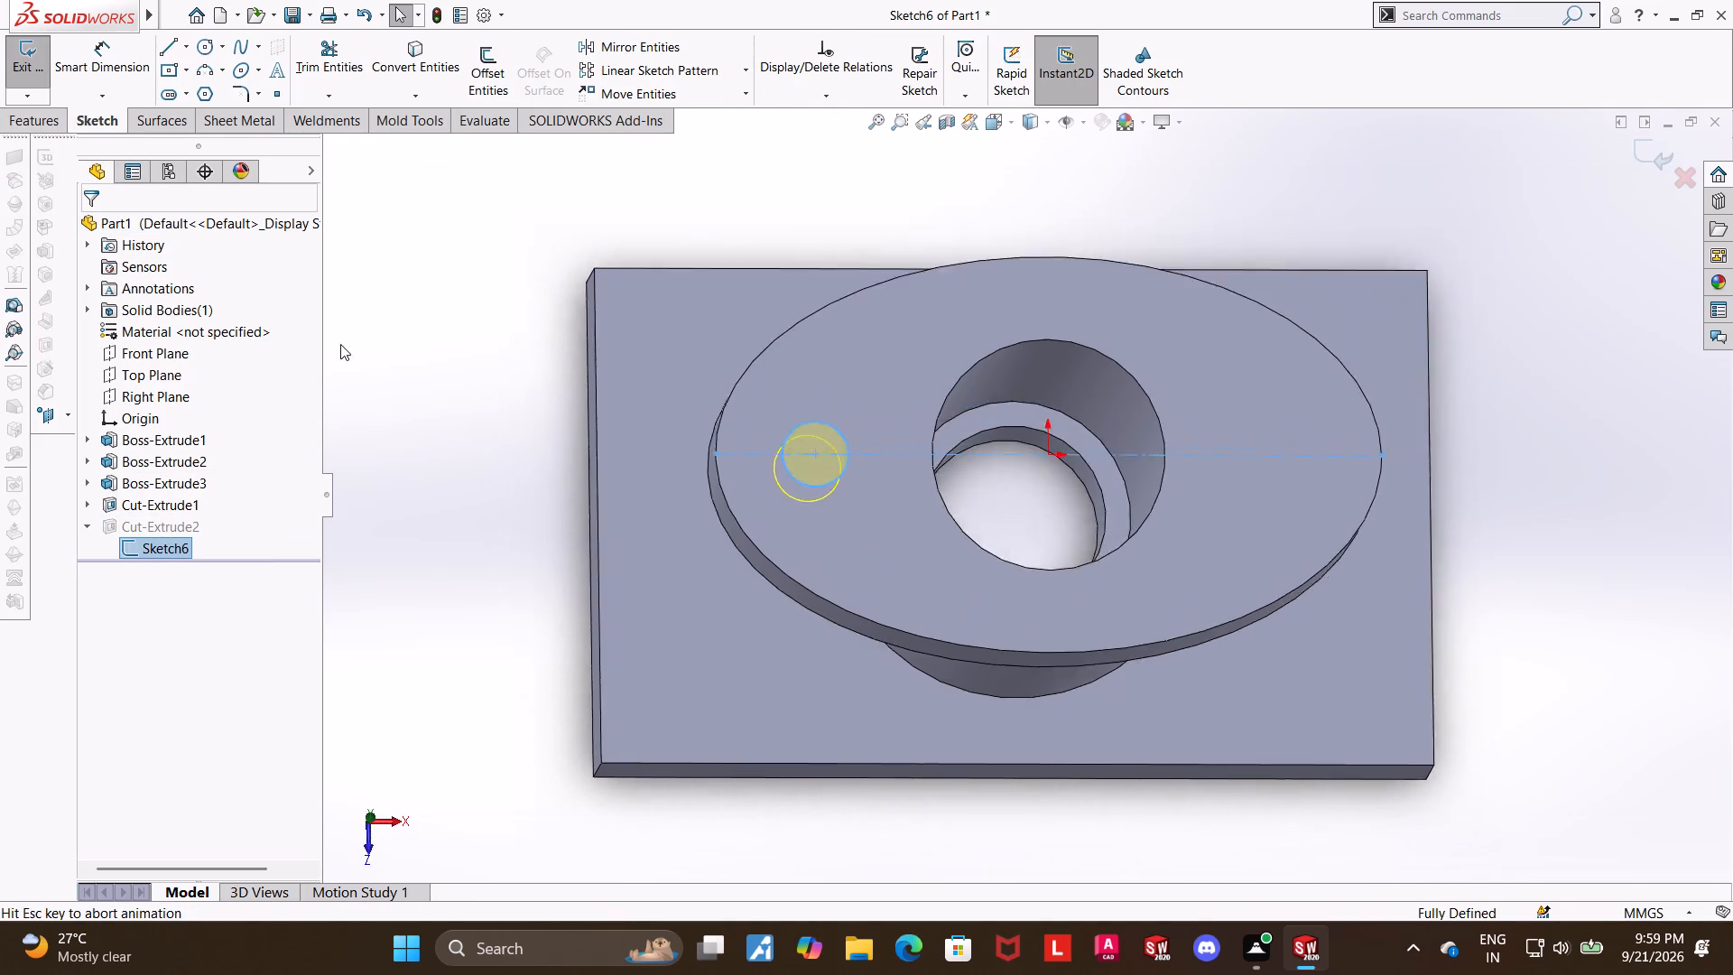
{"action": "left_click", "coordinate": [188, 53]}
{"action": "left_click", "coordinate": [192, 89]}
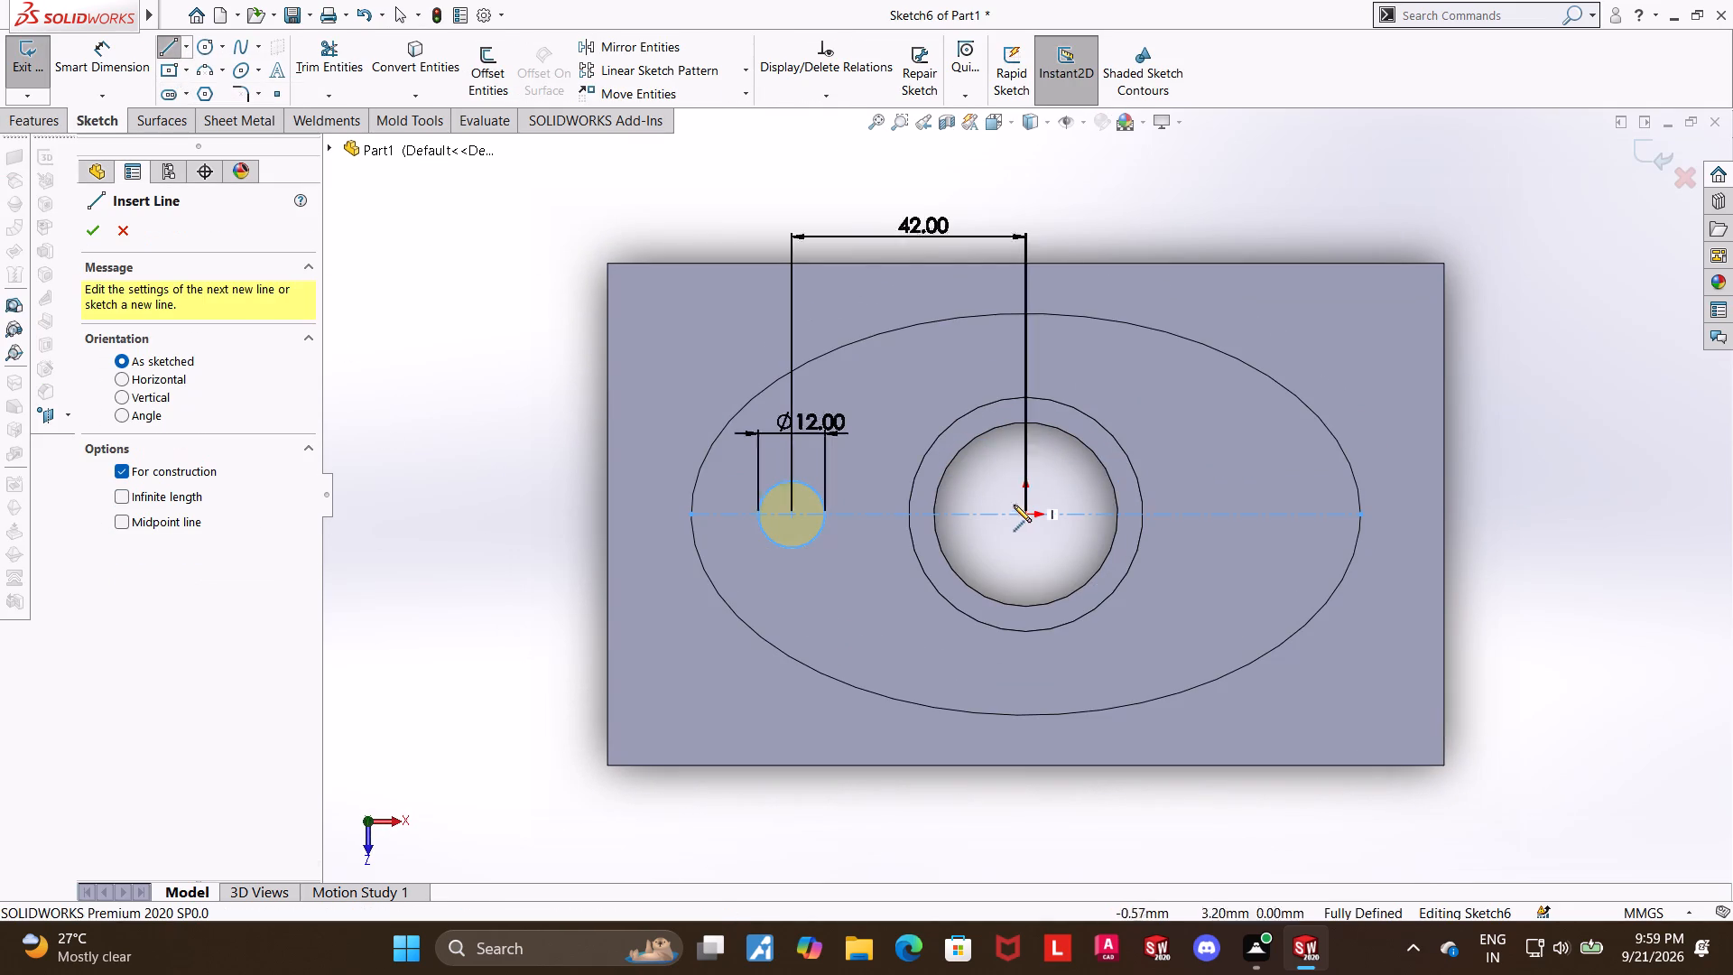
{"action": "left_click", "coordinate": [1021, 179]}
{"action": "left_click", "coordinate": [1025, 837]}
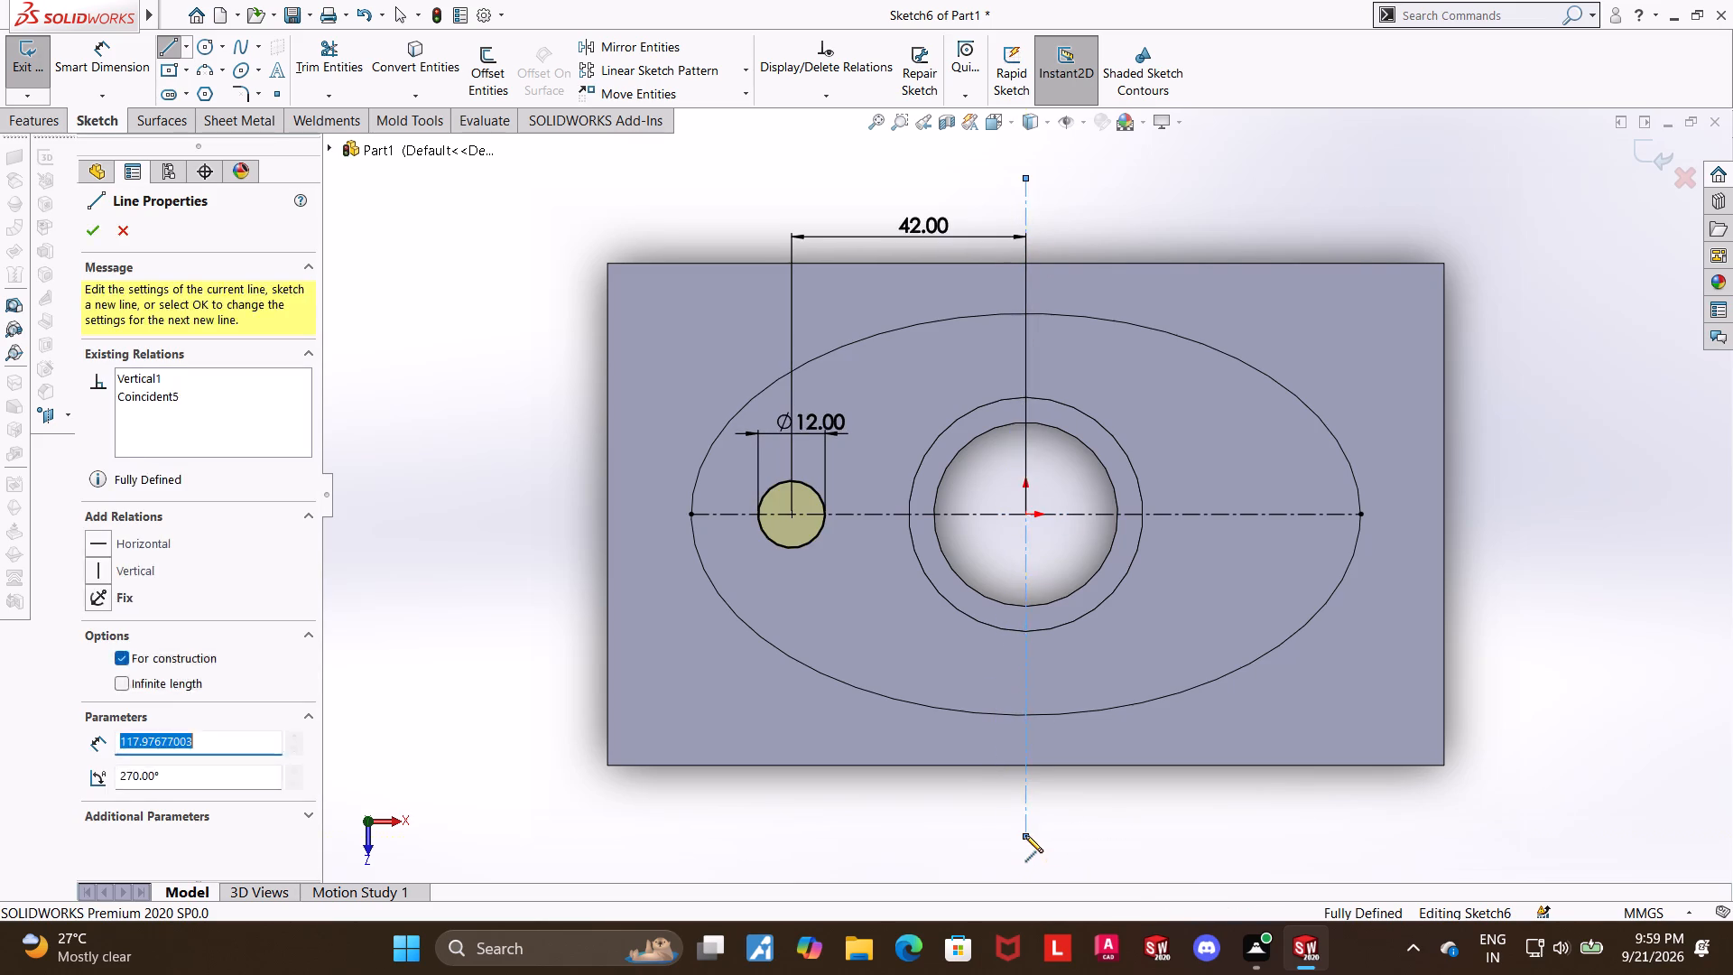
{"action": "key", "text": "Escape"}
{"action": "key", "text": "Escape"}
Mirror the 12 mm circle about the vertical centerline and exit the sketch so the cut makes both flange holes.
{"action": "left_click", "coordinate": [604, 45]}
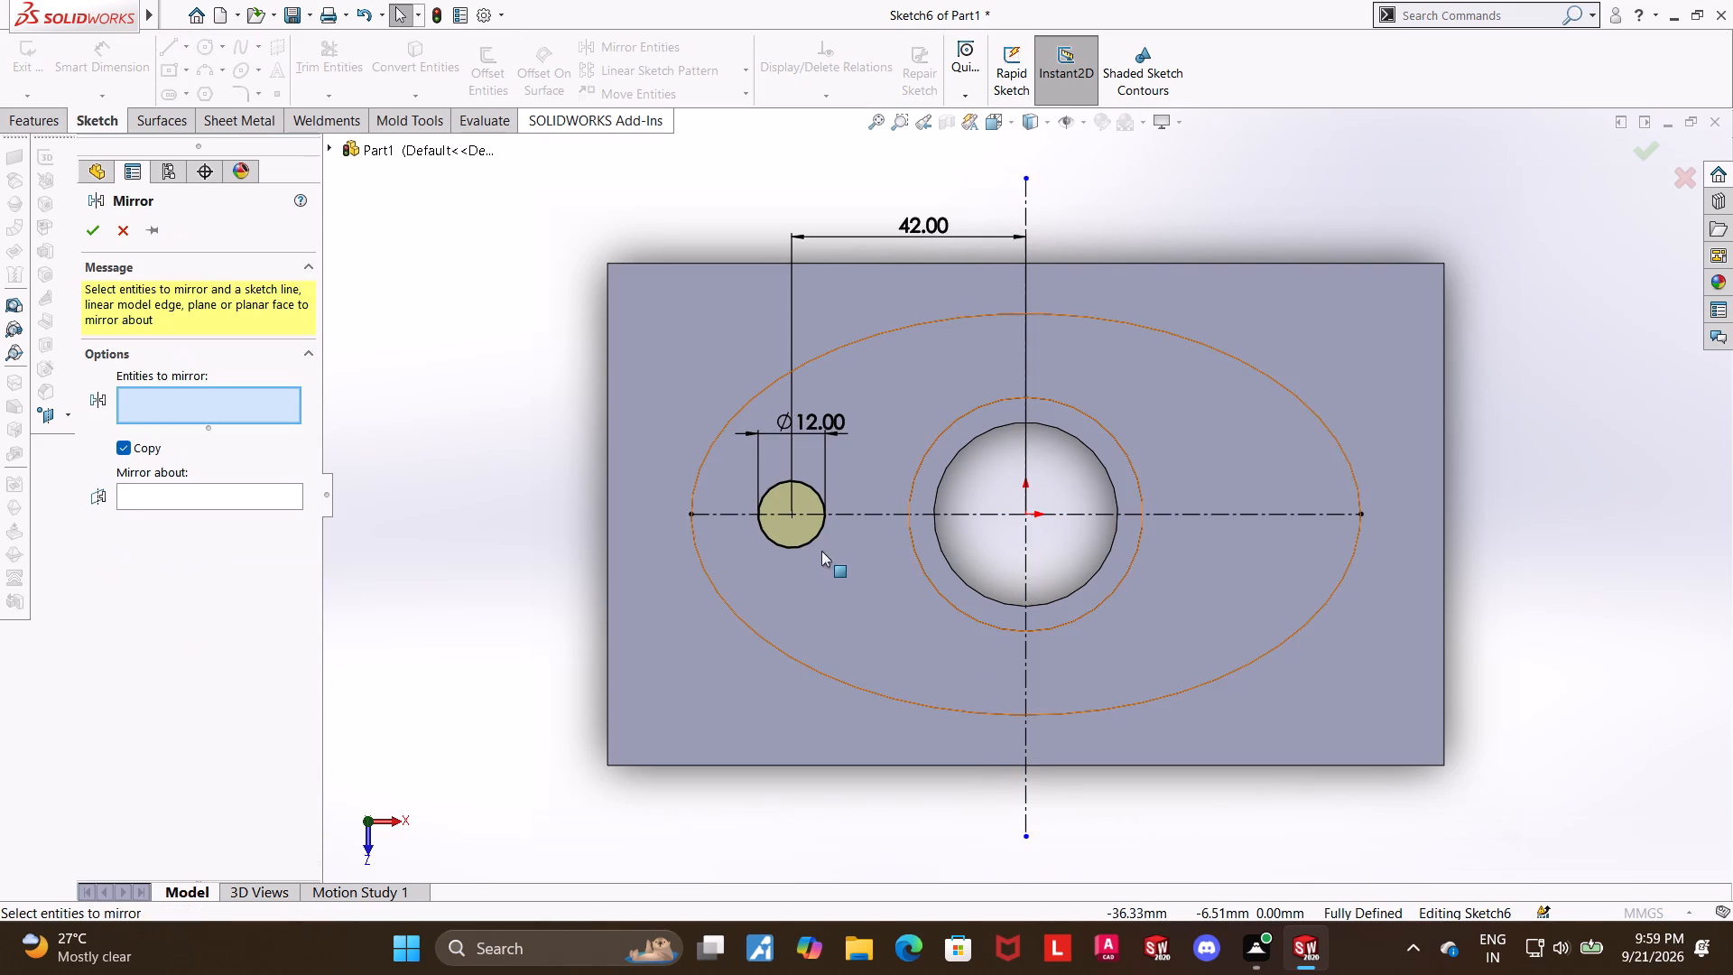
{"action": "left_click", "coordinate": [814, 532]}
{"action": "left_click", "coordinate": [201, 502]}
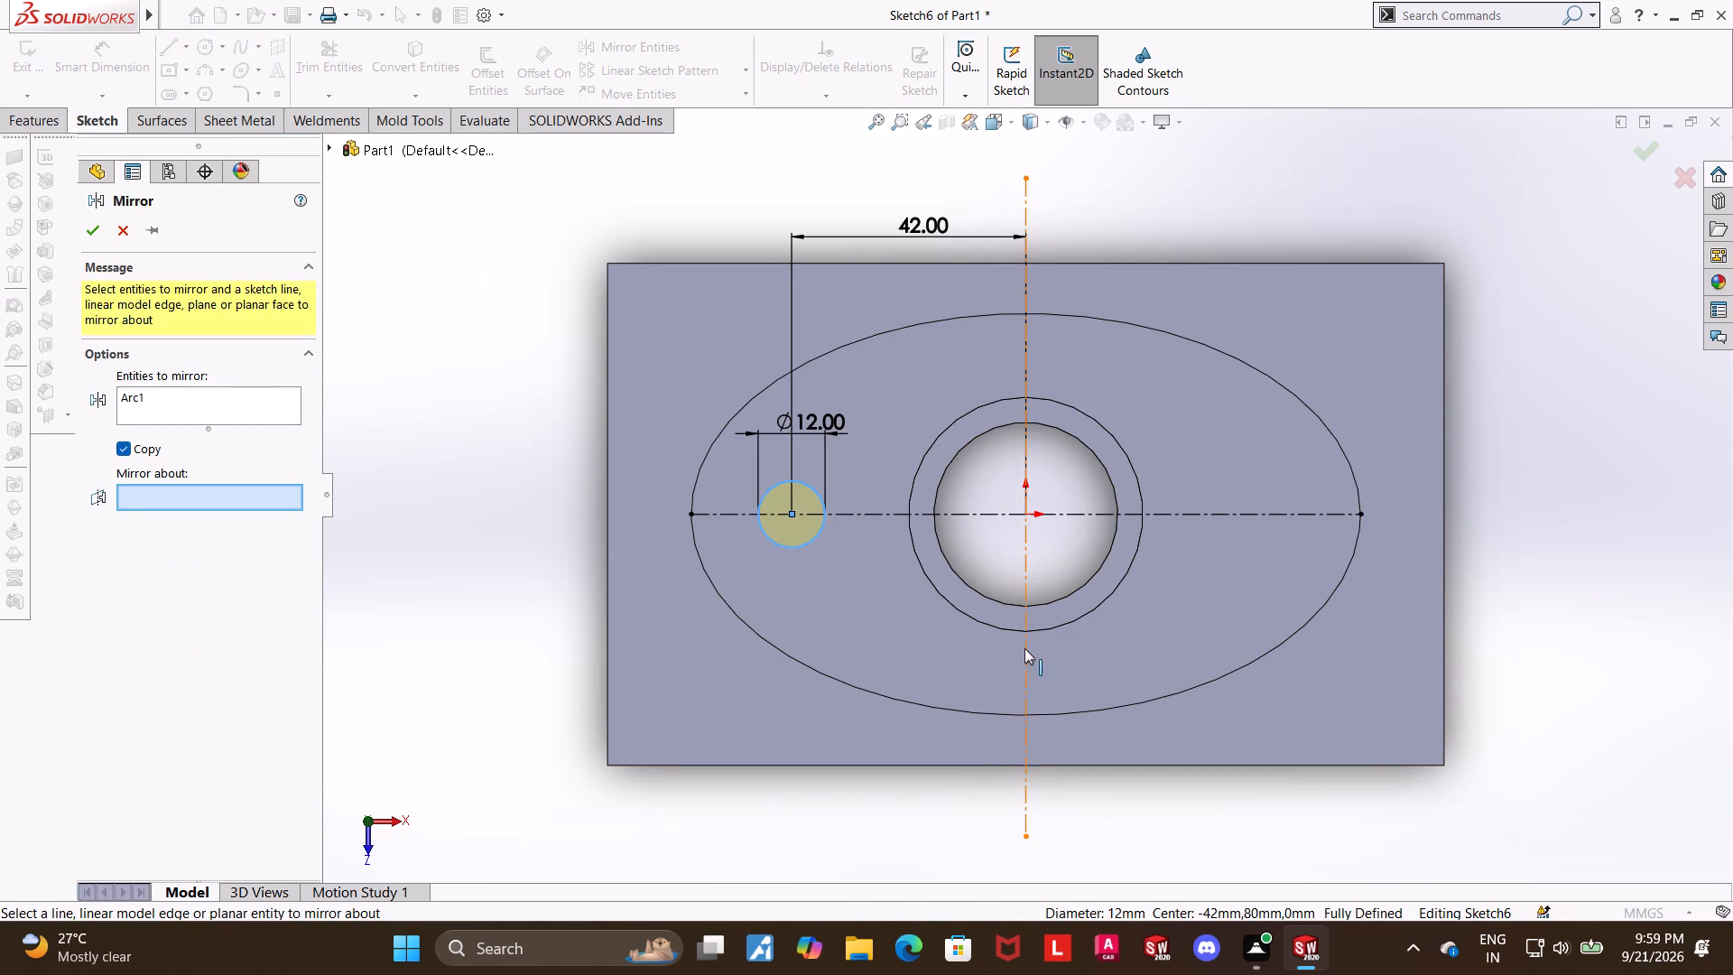
{"action": "left_click", "coordinate": [1024, 650]}
{"action": "left_click", "coordinate": [78, 223]}
{"action": "left_click", "coordinate": [89, 233]}
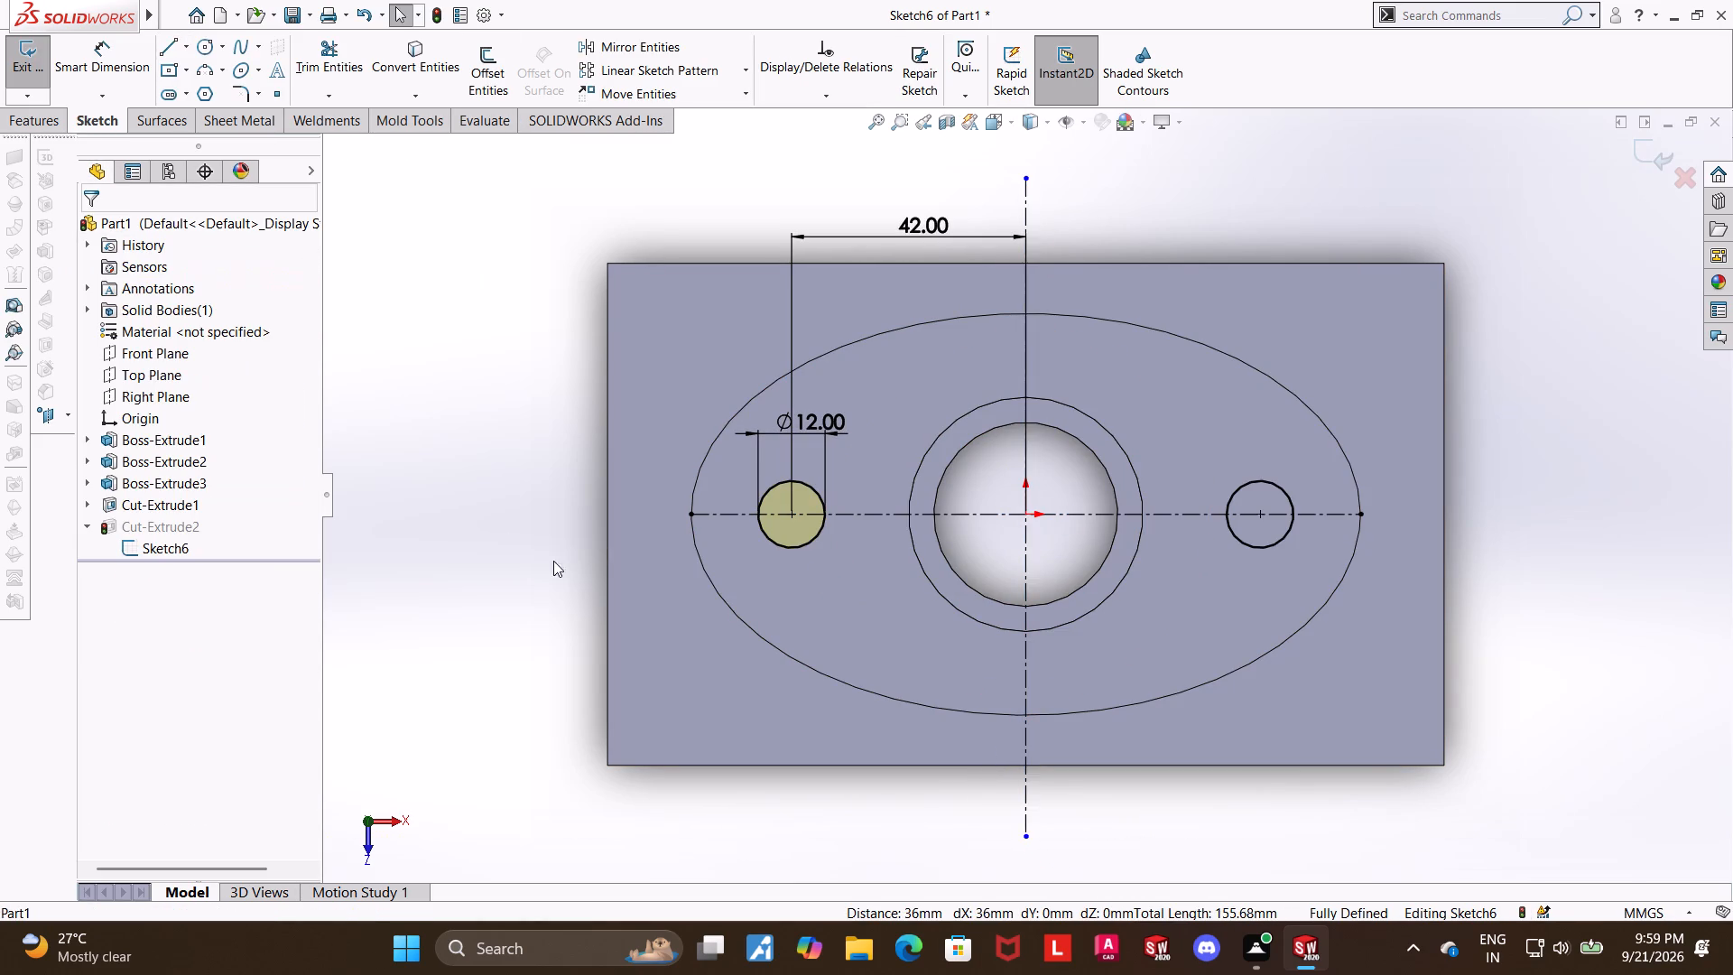
{"action": "left_click", "coordinate": [1647, 146]}
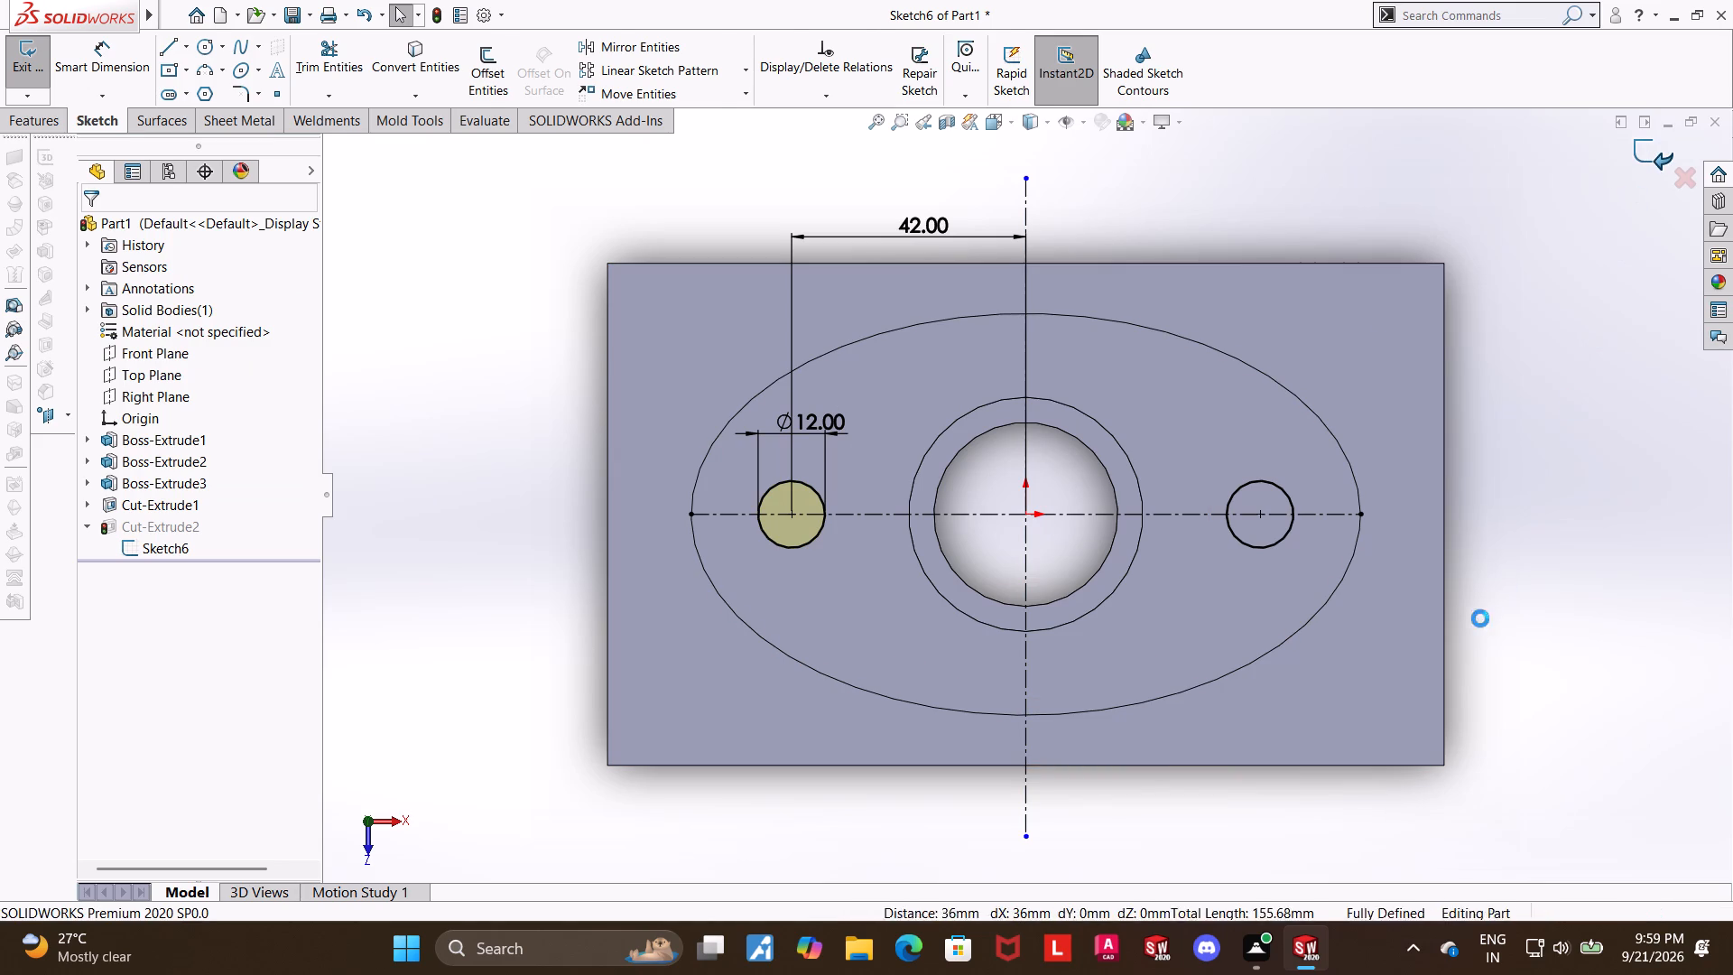
{"action": "middle_click_drag", "start_coordinate": [1484, 518], "coordinate": [1492, 372]}
{"action": "left_click", "coordinate": [1488, 389]}
{"action": "middle_click_drag", "start_coordinate": [1514, 529], "coordinate": [1504, 153]}
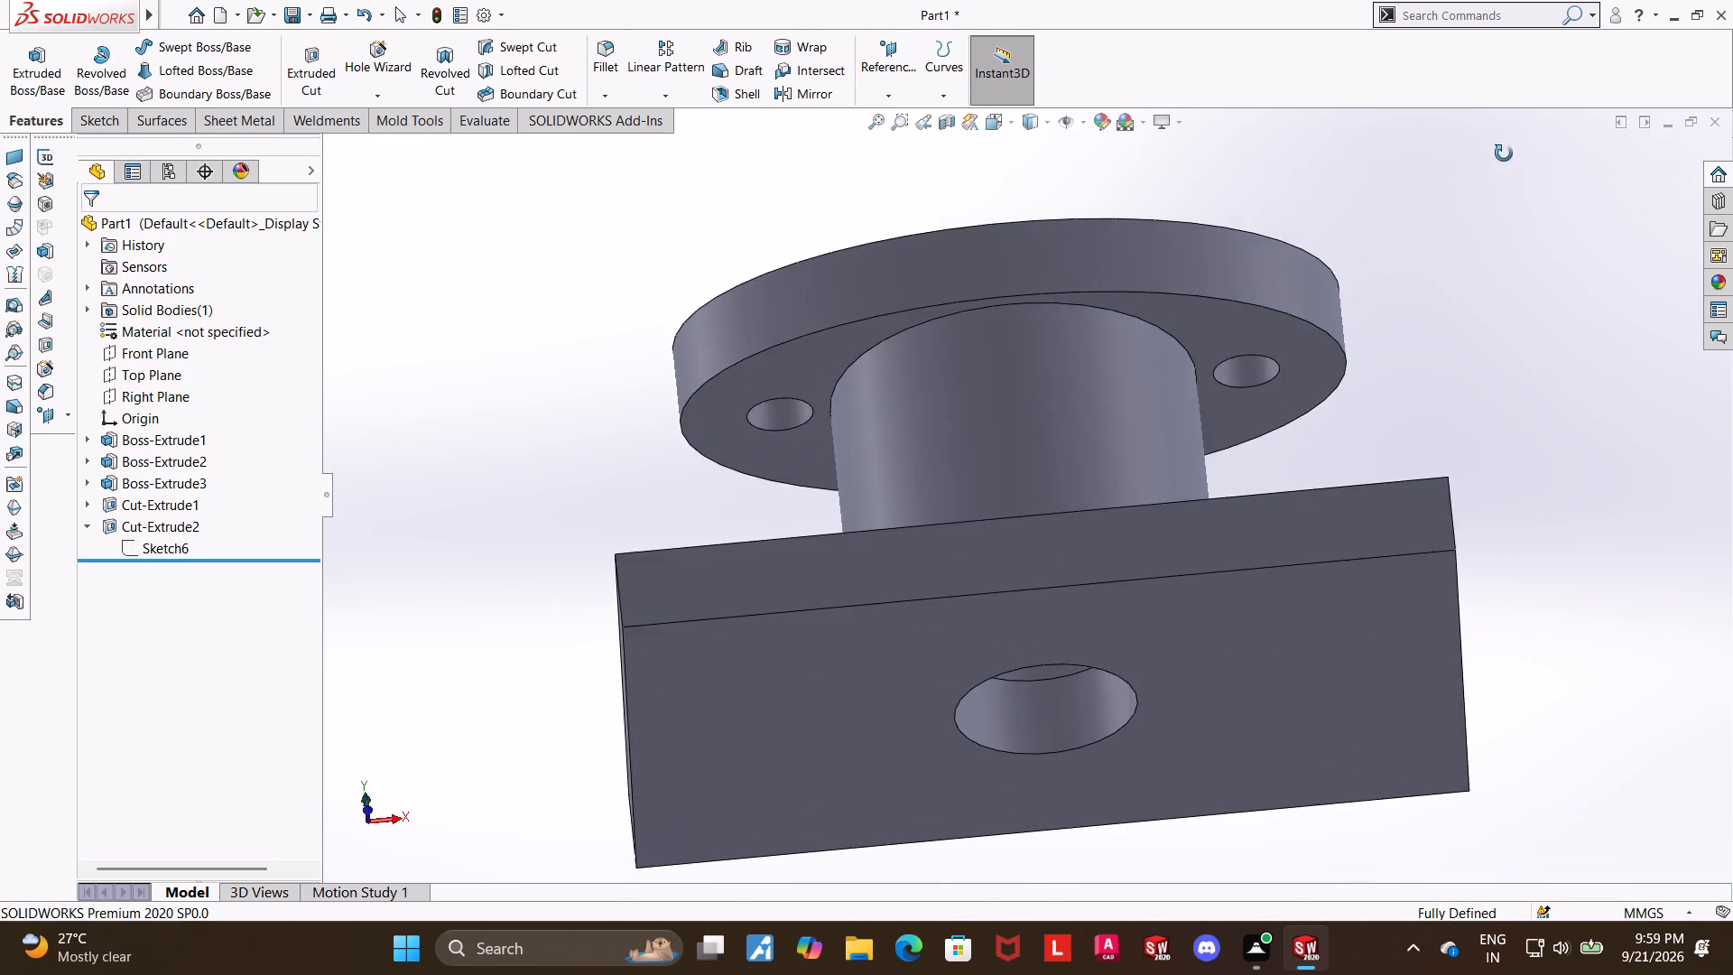
Examine the two flange holes and the whole part from below and above.
{"action": "middle_click_drag", "start_coordinate": [1504, 153], "coordinate": [1499, 156]}
{"action": "middle_click_drag", "start_coordinate": [1497, 160], "coordinate": [1485, 350]}
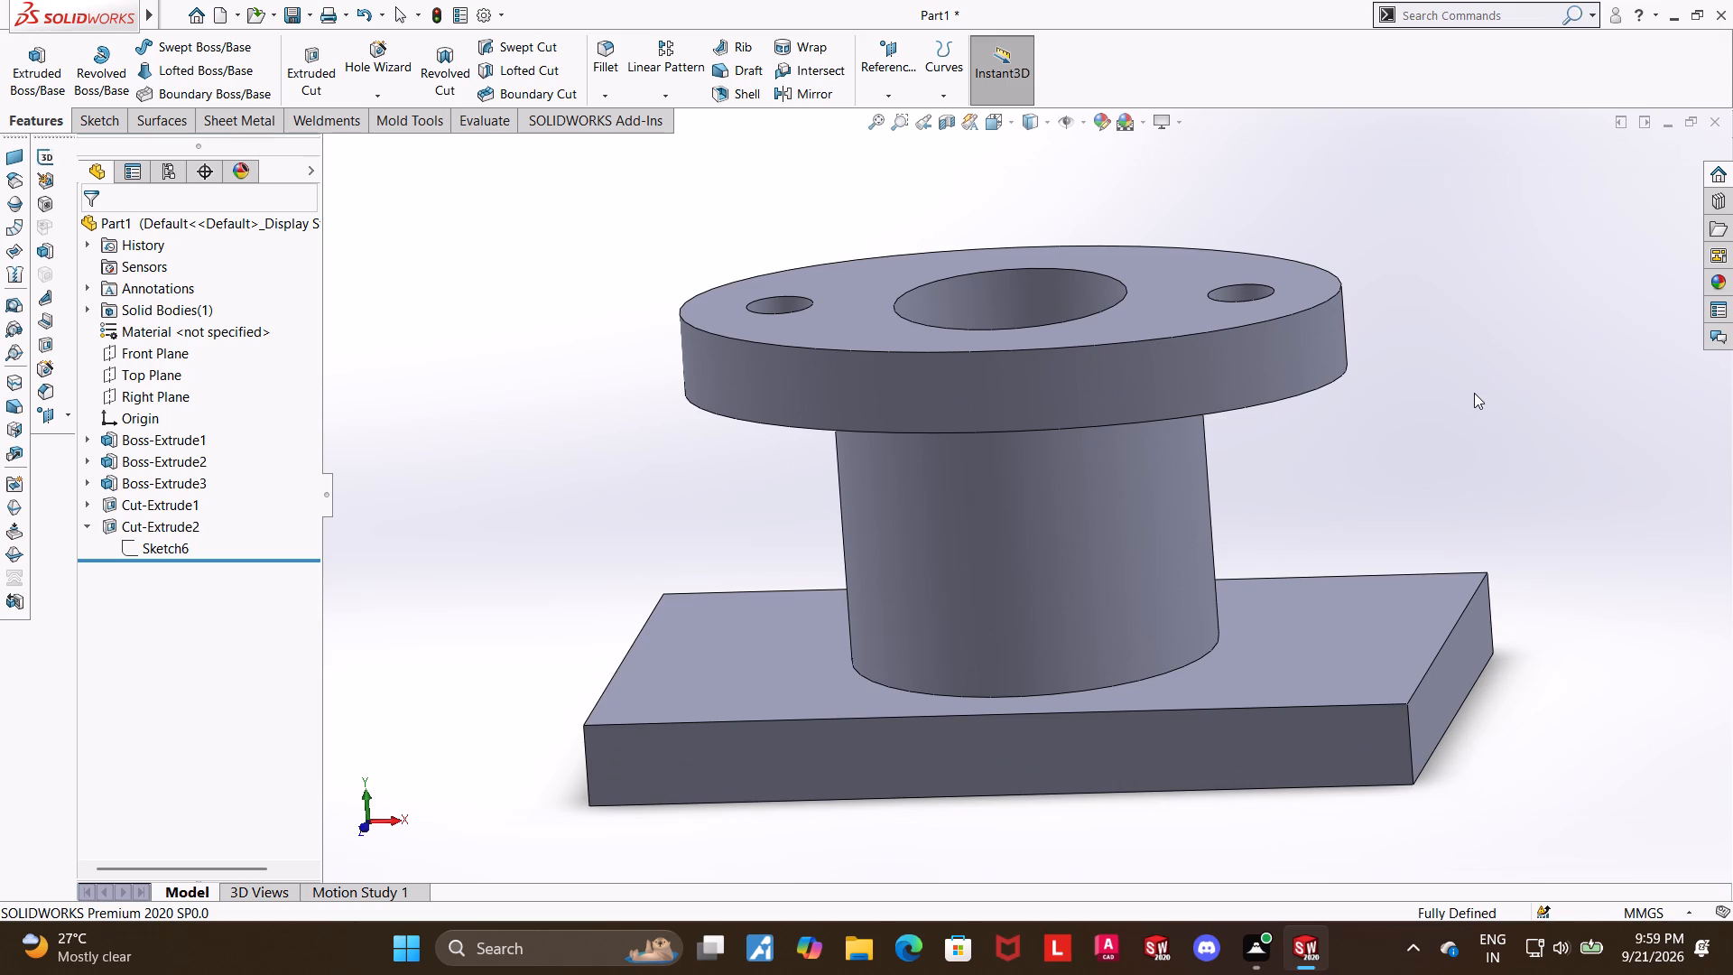
{"action": "middle_click_drag", "start_coordinate": [1524, 434], "coordinate": [1665, 495]}
{"action": "scroll", "coordinate": [1068, 365], "scroll_direction": "down", "scroll_amount": 2}
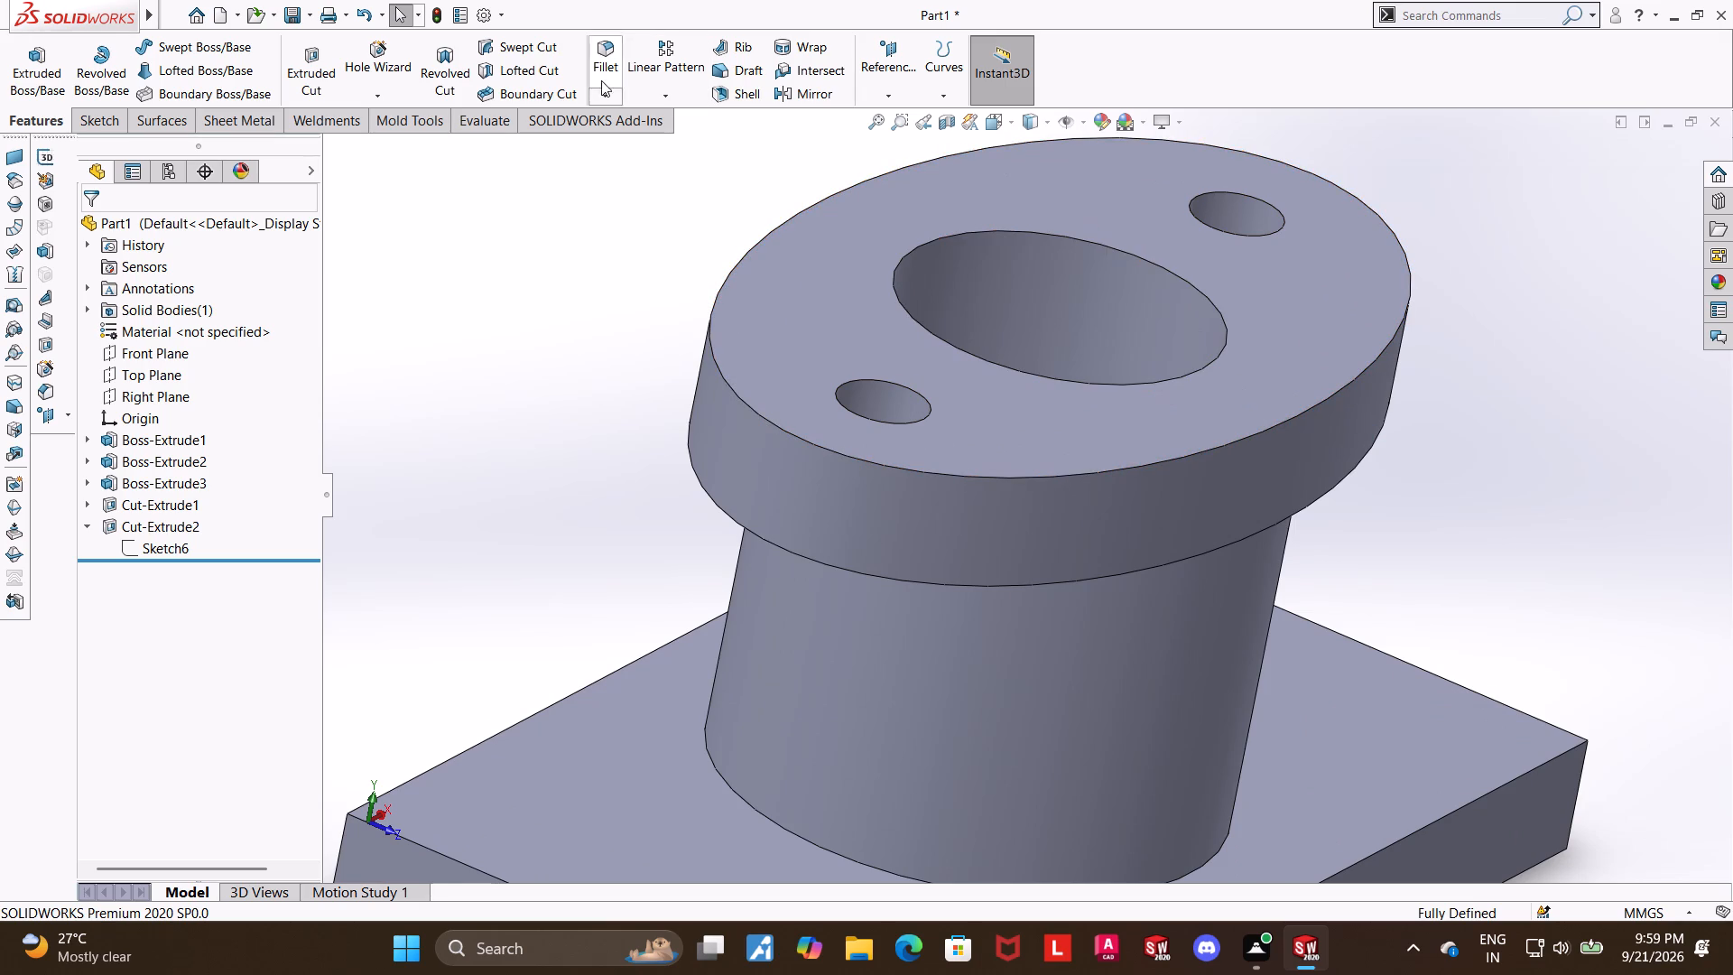
{"action": "middle_click_drag", "start_coordinate": [480, 255], "coordinate": [443, 277]}
{"action": "scroll", "coordinate": [562, 328], "scroll_direction": "up", "scroll_amount": 6}
{"action": "scroll", "coordinate": [846, 302], "scroll_direction": "down", "scroll_amount": 2}
{"action": "scroll", "coordinate": [1351, 703], "scroll_direction": "down", "scroll_amount": 4}
{"action": "scroll", "coordinate": [1131, 390], "scroll_direction": "up", "scroll_amount": 3}
{"action": "scroll", "coordinate": [848, 349], "scroll_direction": "down", "scroll_amount": 1}
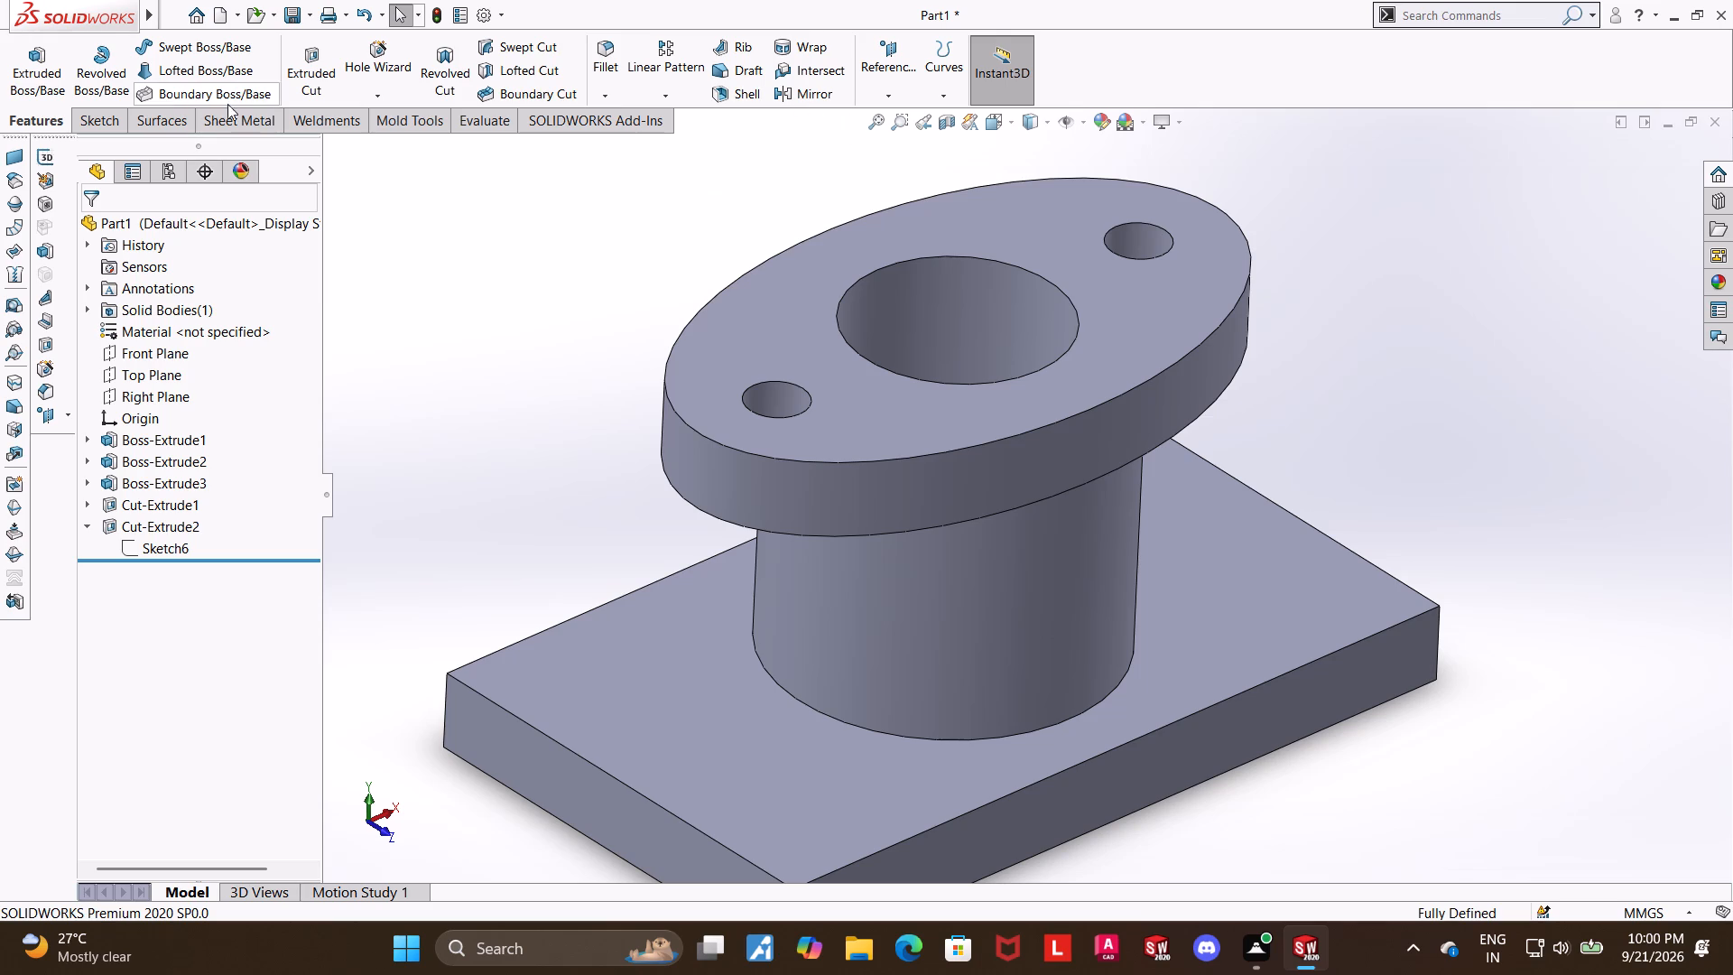
Start a thread on one 12 mm flange hole's upper edge, running from the flange's top face up to its underside.
{"action": "left_click", "coordinate": [383, 96]}
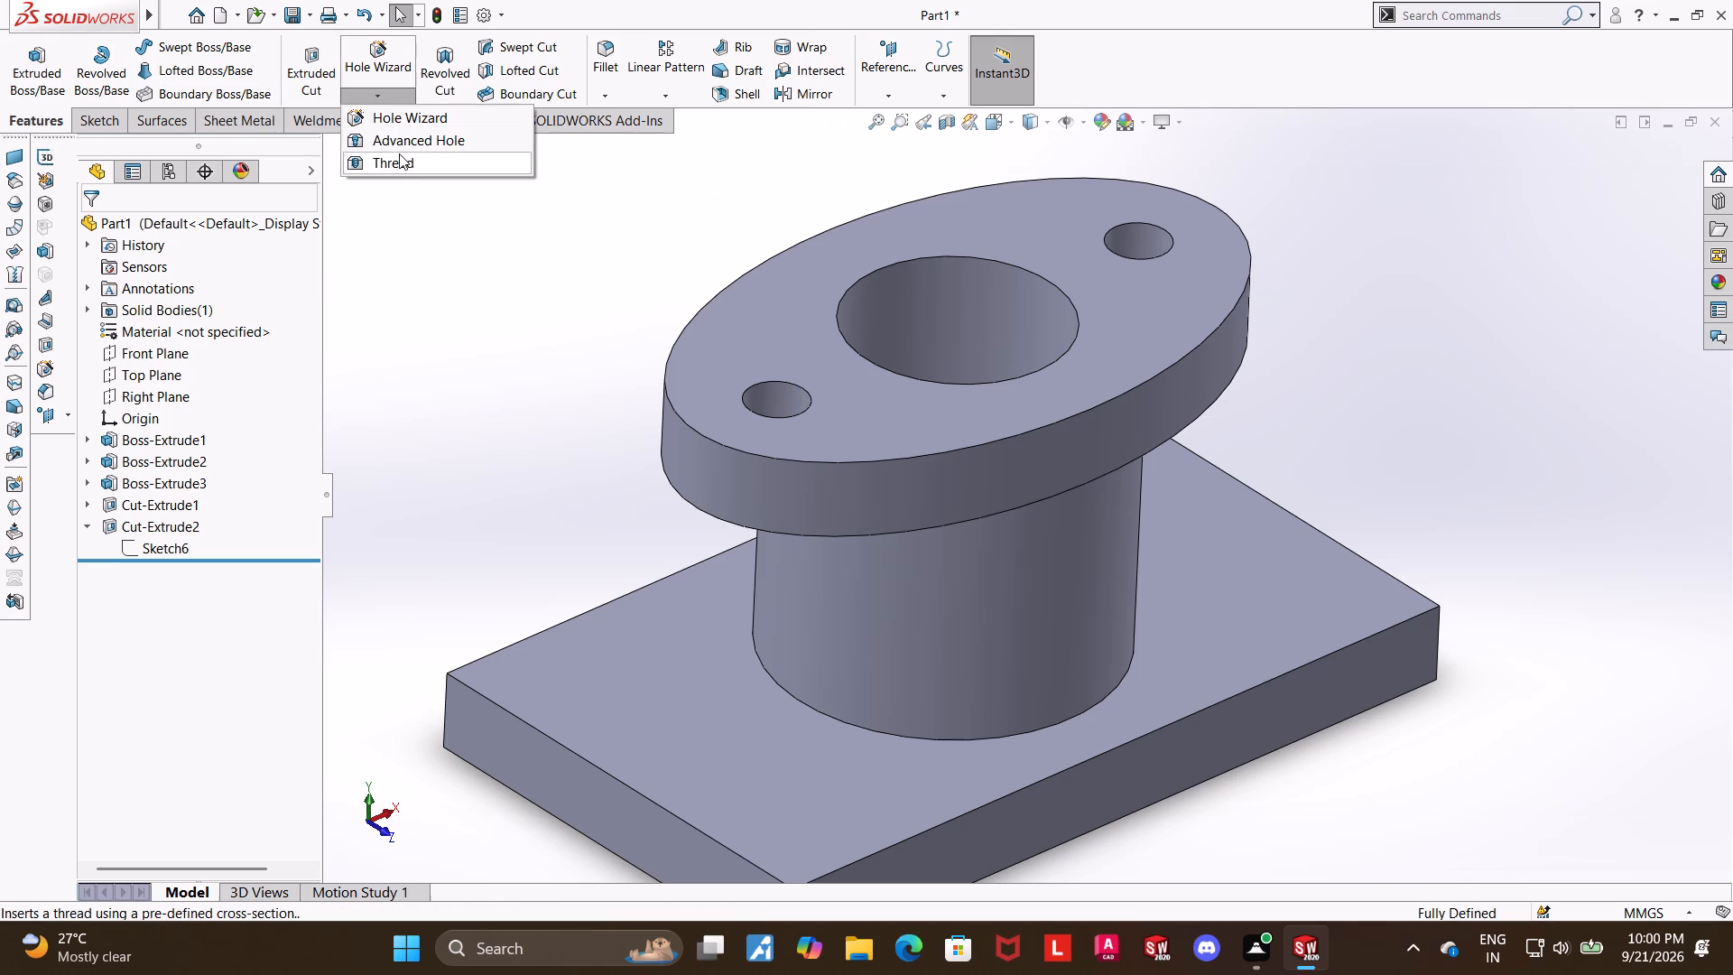
{"action": "left_click", "coordinate": [401, 163]}
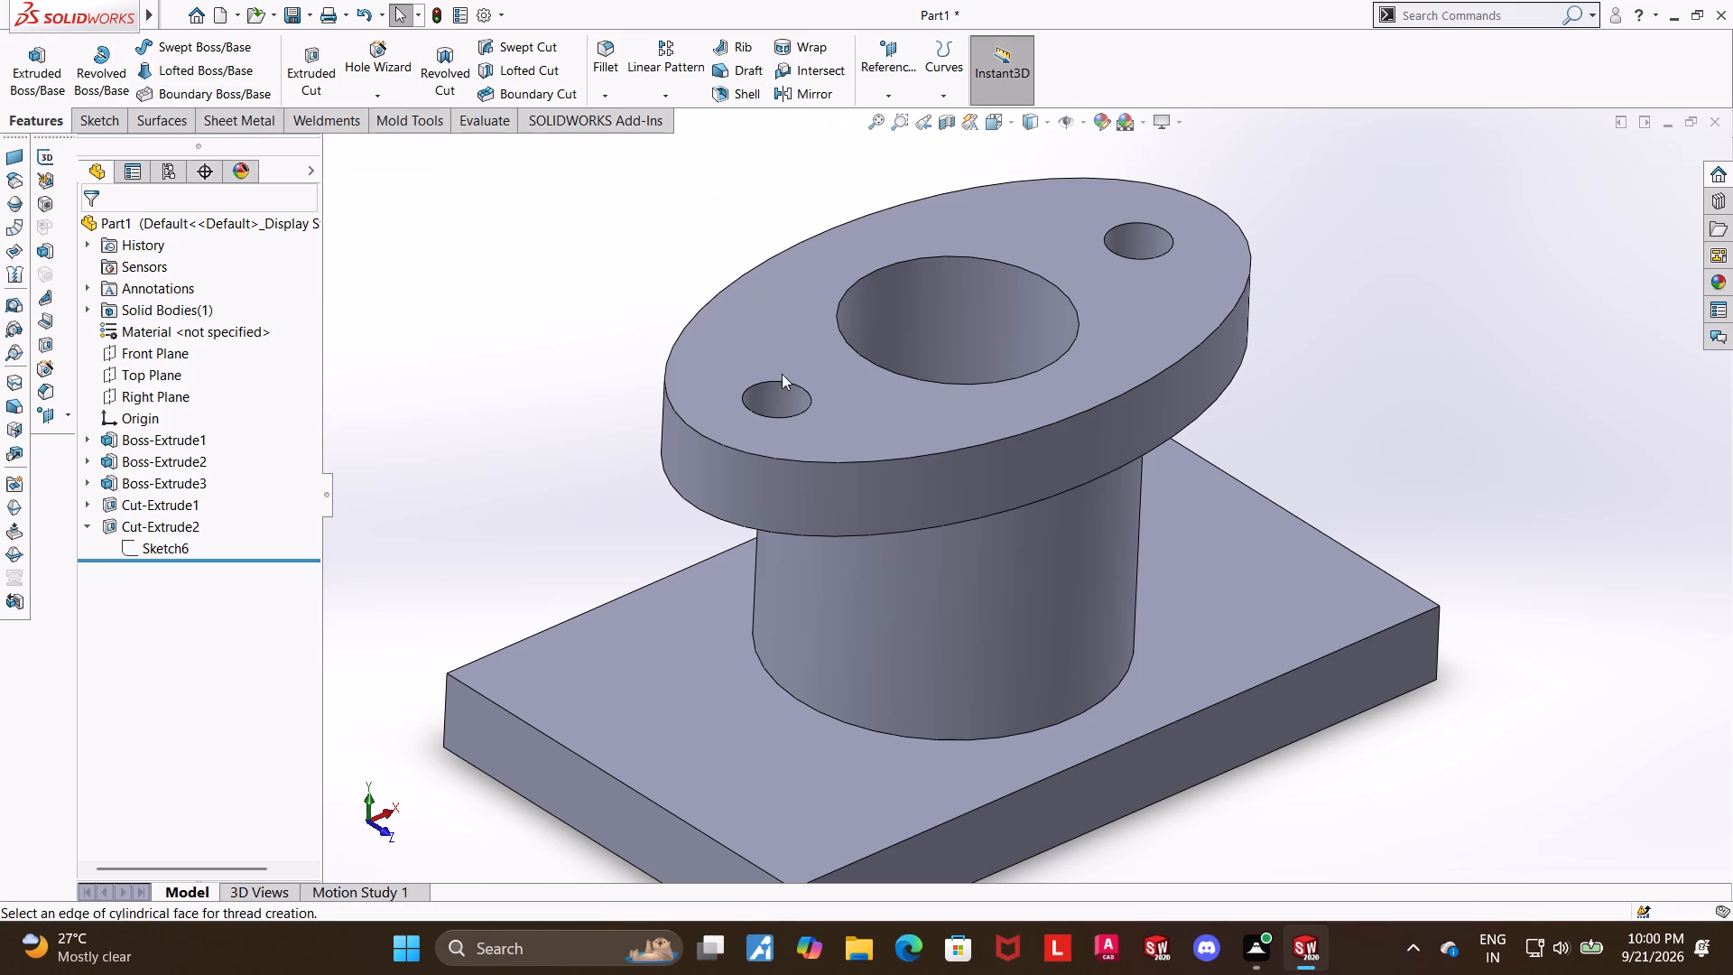
{"action": "left_click", "coordinate": [1009, 497]}
{"action": "left_click", "coordinate": [778, 384]}
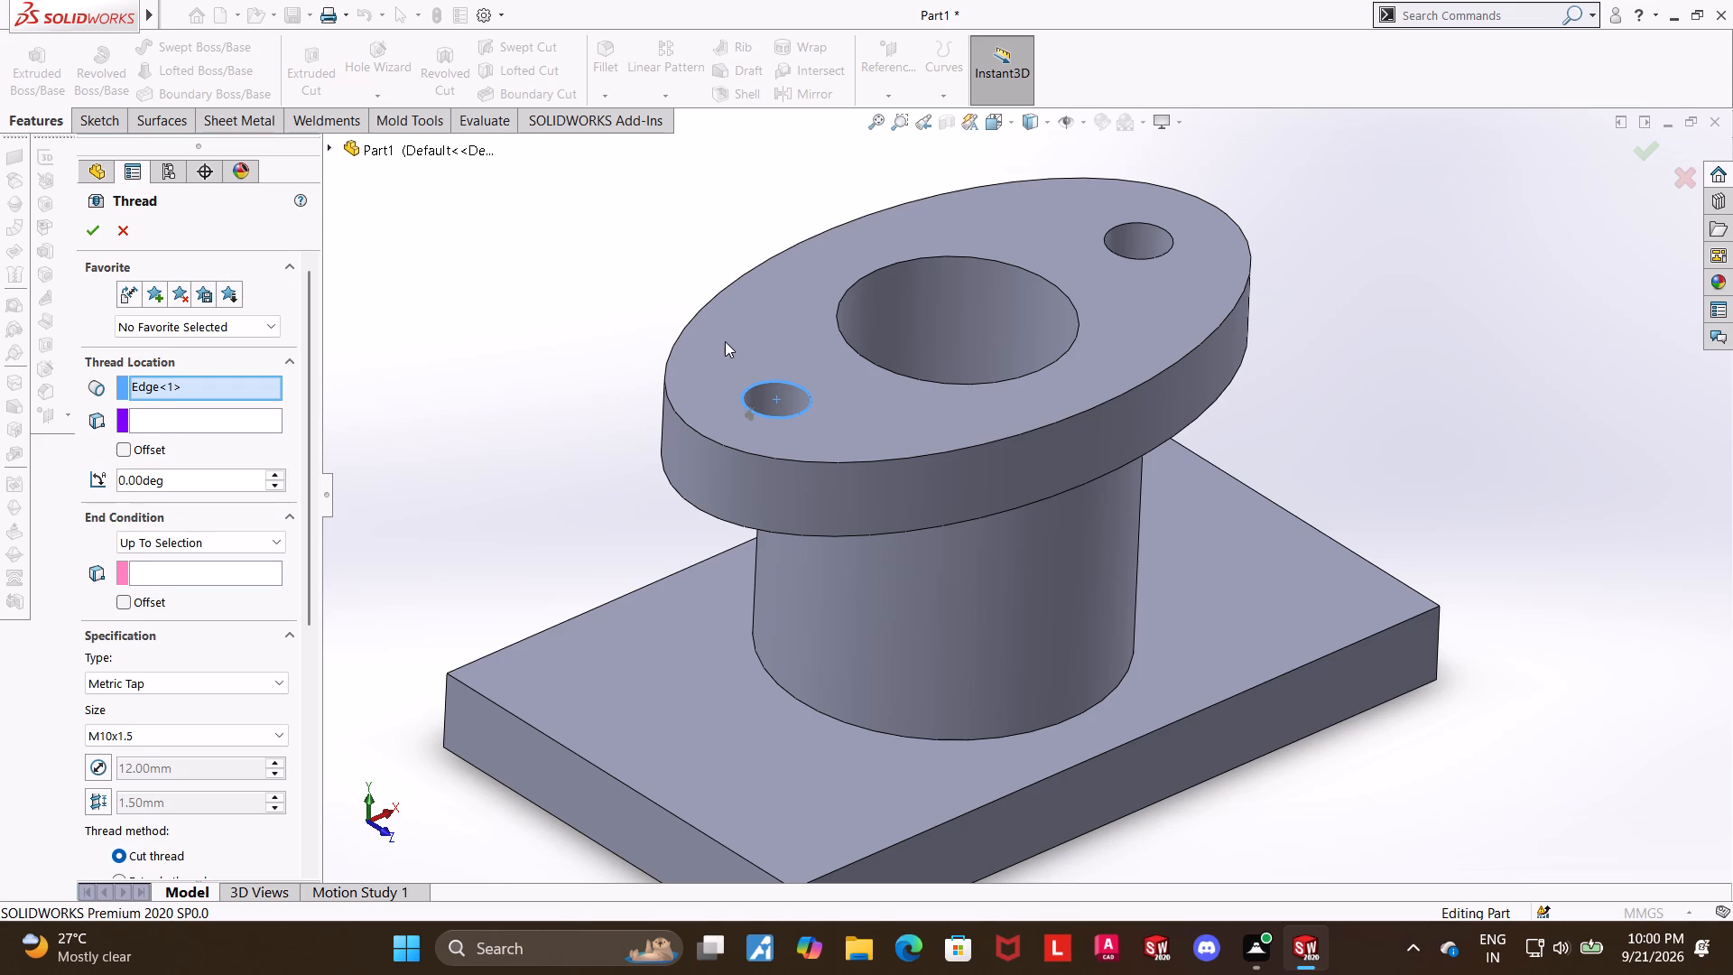
{"action": "left_click", "coordinate": [728, 339]}
{"action": "left_click", "coordinate": [752, 361]}
{"action": "left_click", "coordinate": [182, 420]}
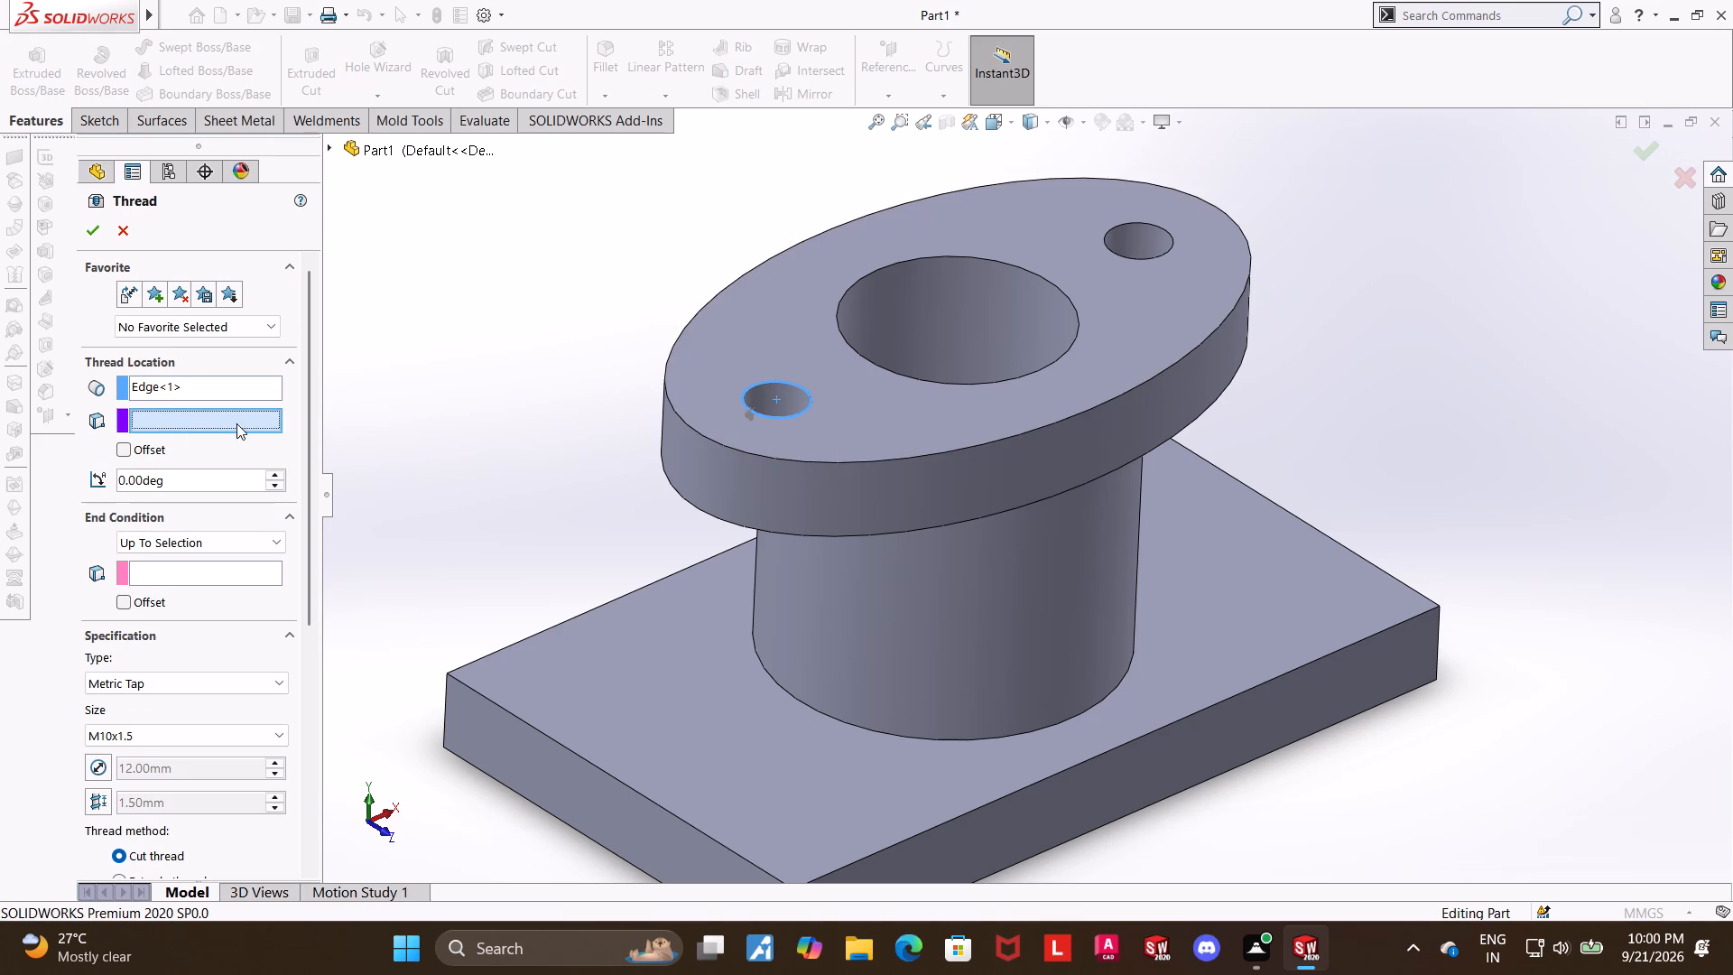
{"action": "left_click", "coordinate": [712, 331]}
{"action": "middle_click_drag", "start_coordinate": [541, 457], "coordinate": [674, 228]}
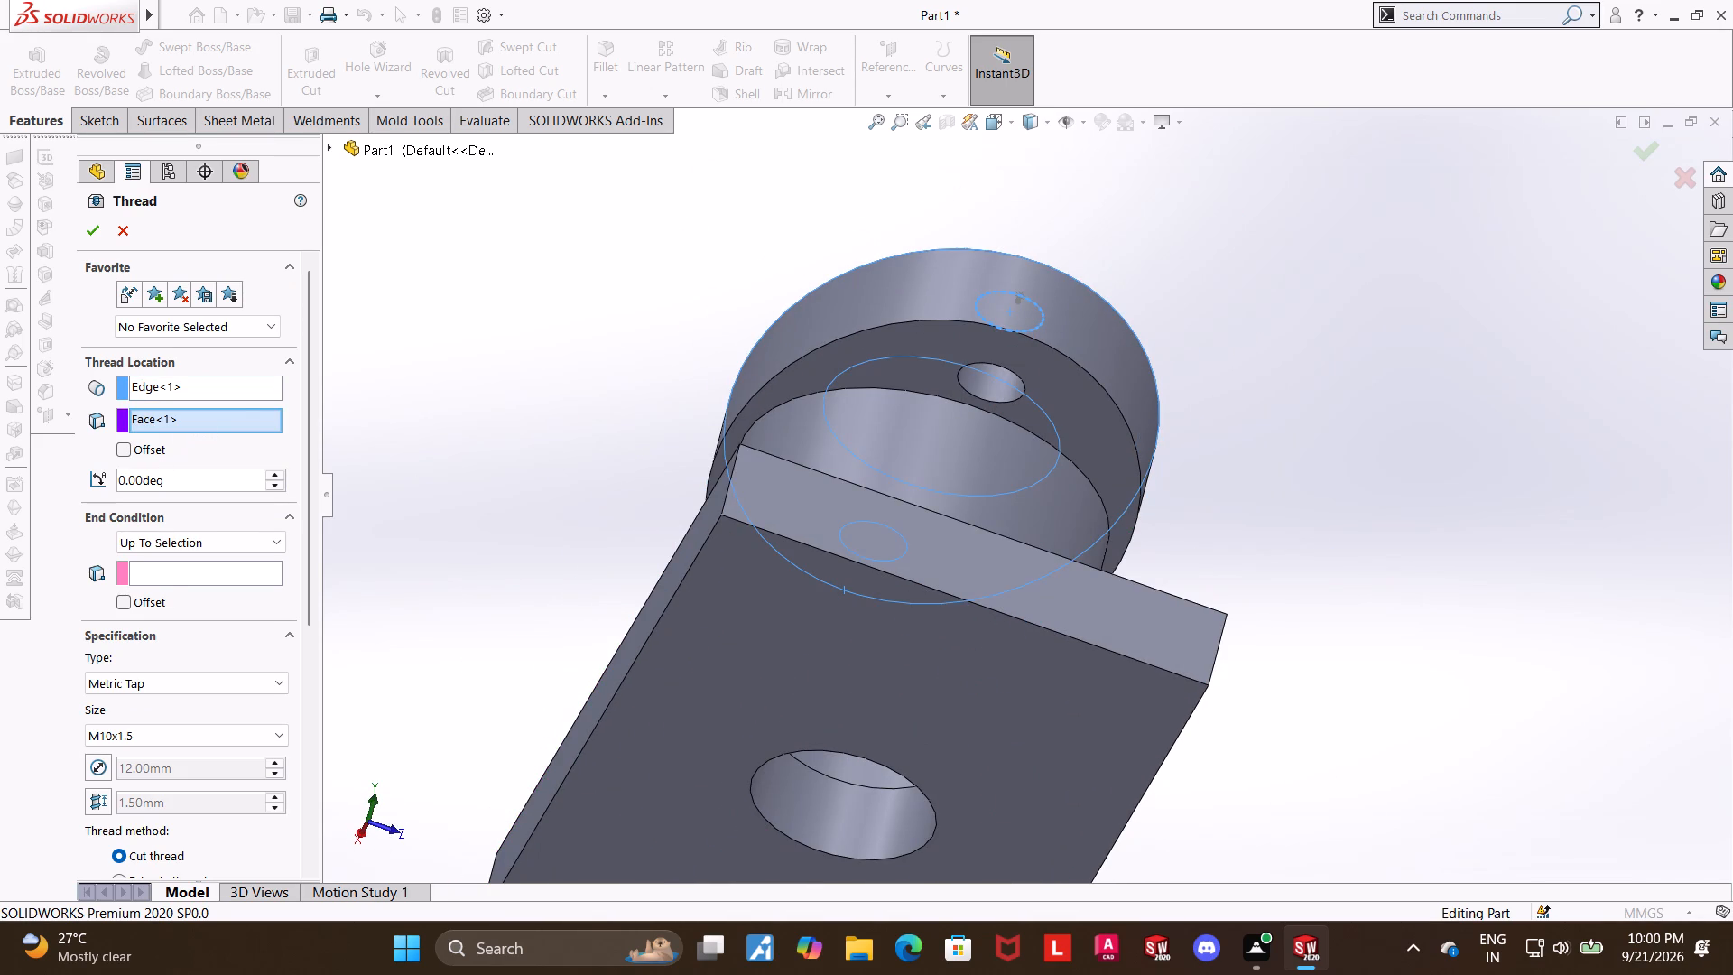
{"action": "left_click", "coordinate": [166, 567]}
{"action": "left_click", "coordinate": [1071, 420]}
{"action": "middle_click_drag", "start_coordinate": [1405, 328], "coordinate": [1293, 463]}
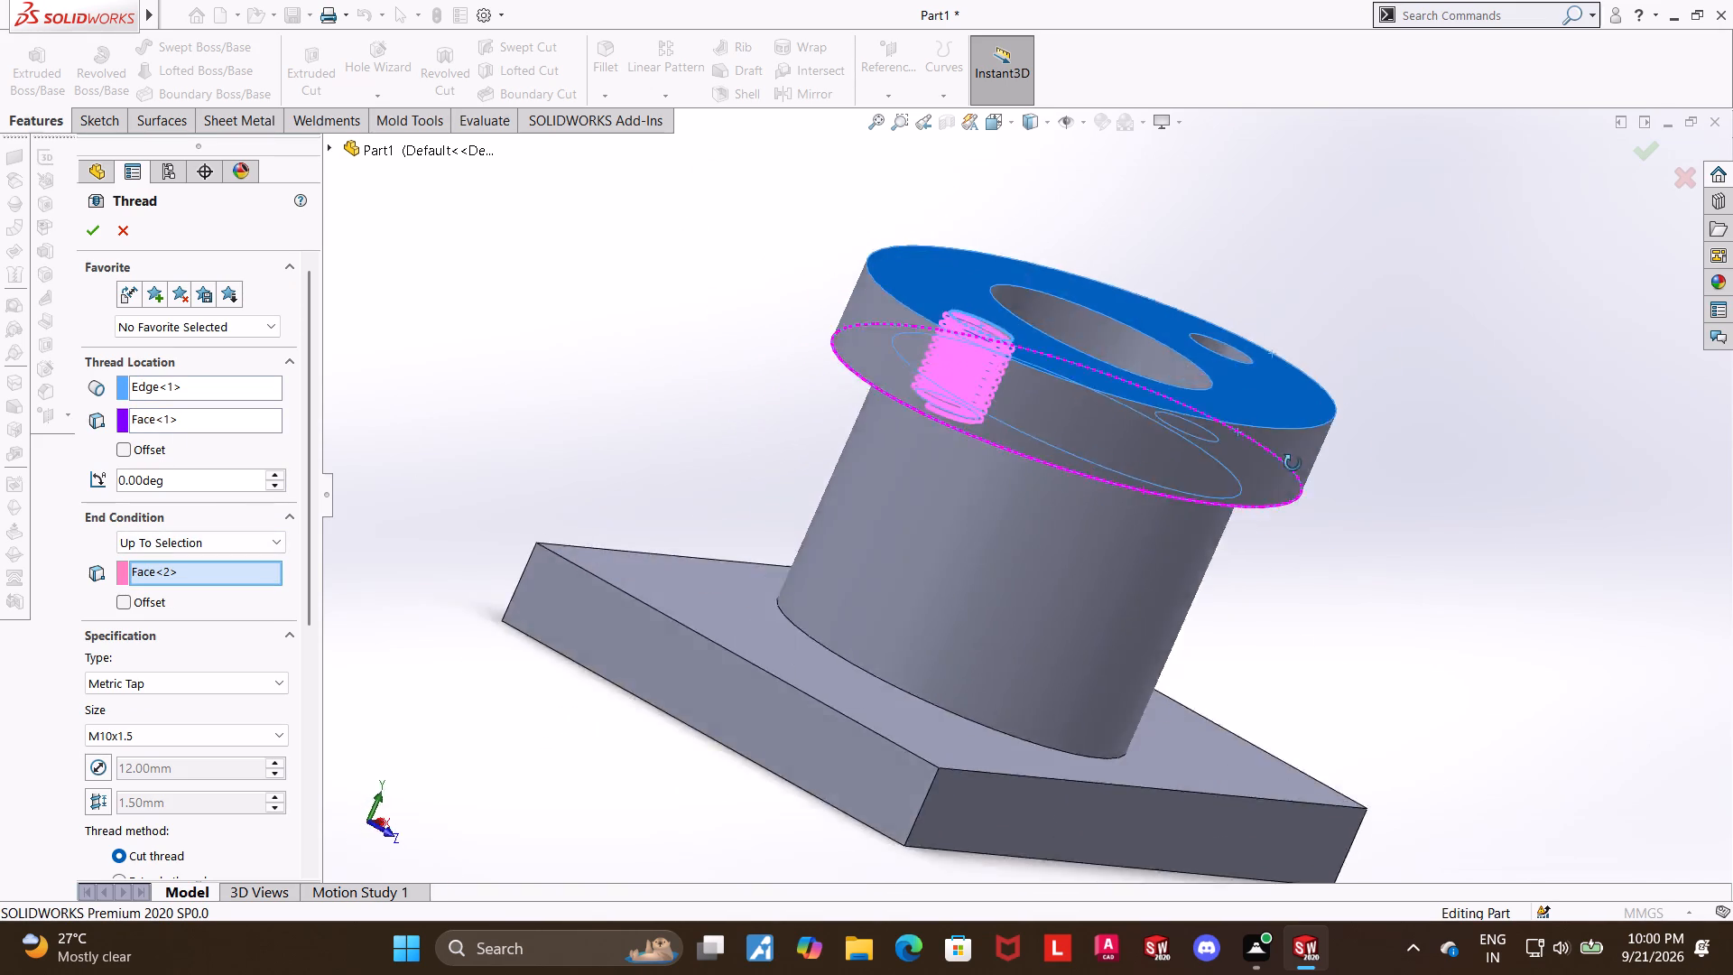
{"action": "middle_click_drag", "start_coordinate": [1293, 463], "coordinate": [1233, 567]}
{"action": "scroll", "coordinate": [1422, 264], "scroll_direction": "up", "scroll_amount": 3}
{"action": "scroll", "coordinate": [1334, 323], "scroll_direction": "down", "scroll_amount": 1}
{"action": "scroll", "coordinate": [1403, 271], "scroll_direction": "down", "scroll_amount": 1}
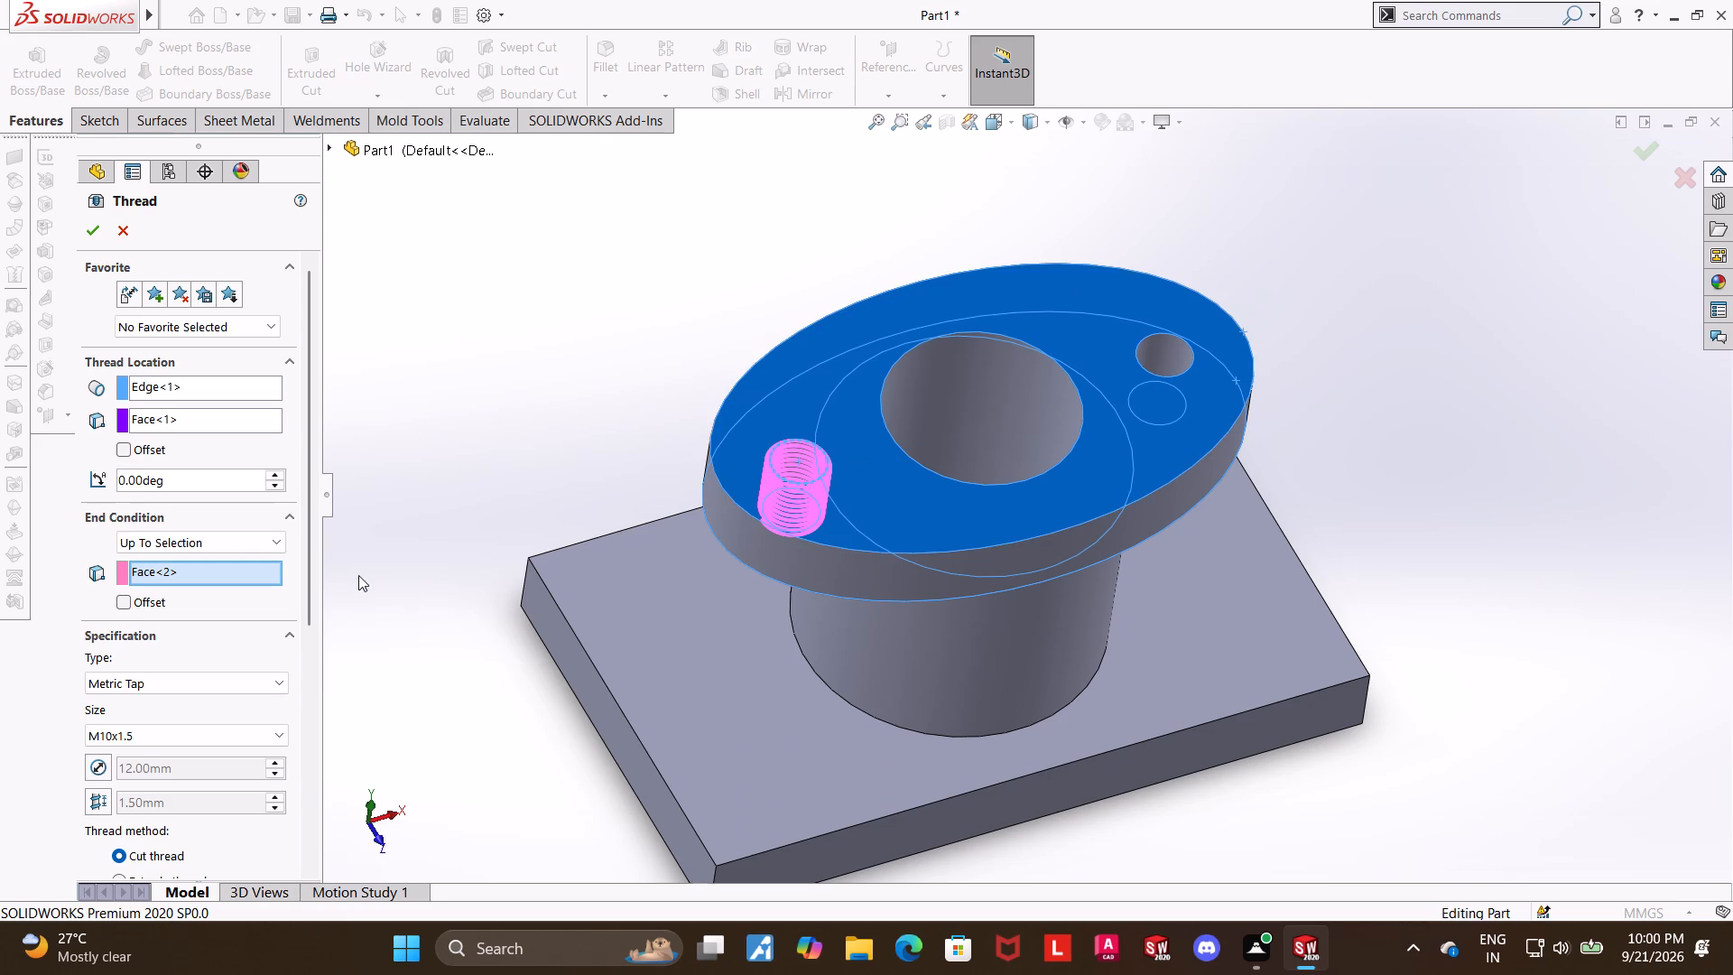
Set the Metric Tap cut thread's size to M12x1.75.
{"action": "left_click", "coordinate": [143, 737]}
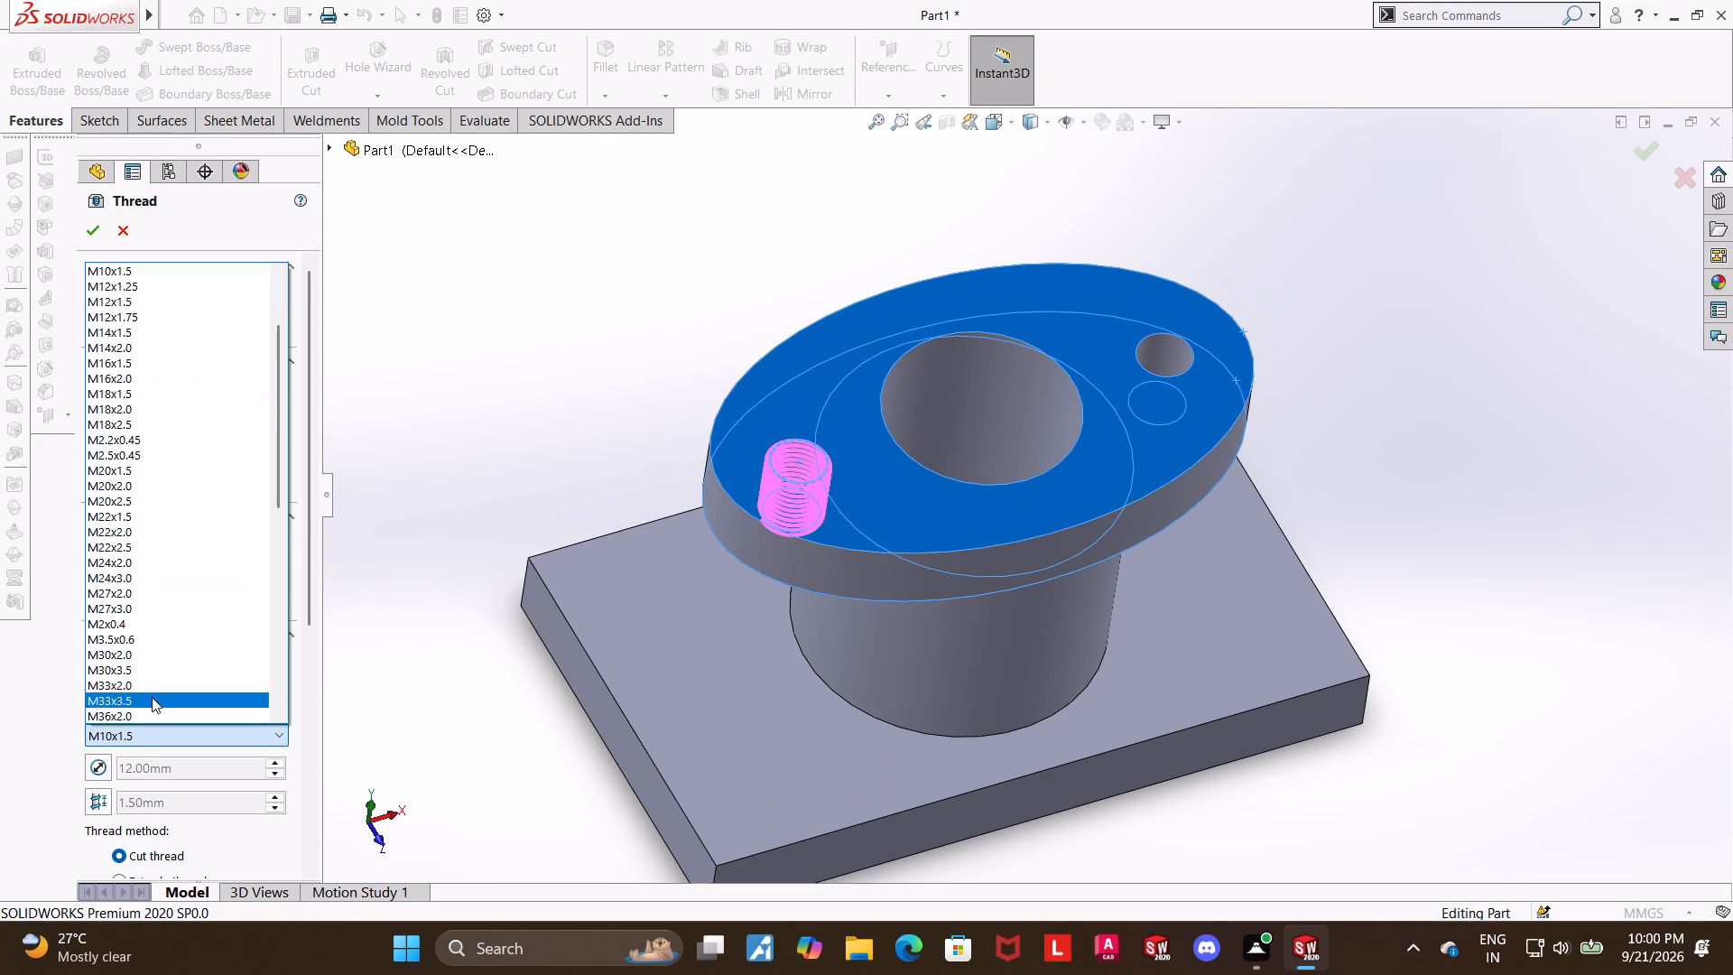
{"action": "scroll", "coordinate": [155, 650], "scroll_direction": "down", "scroll_amount": 2}
{"action": "scroll", "coordinate": [157, 649], "scroll_direction": "up", "scroll_amount": 1}
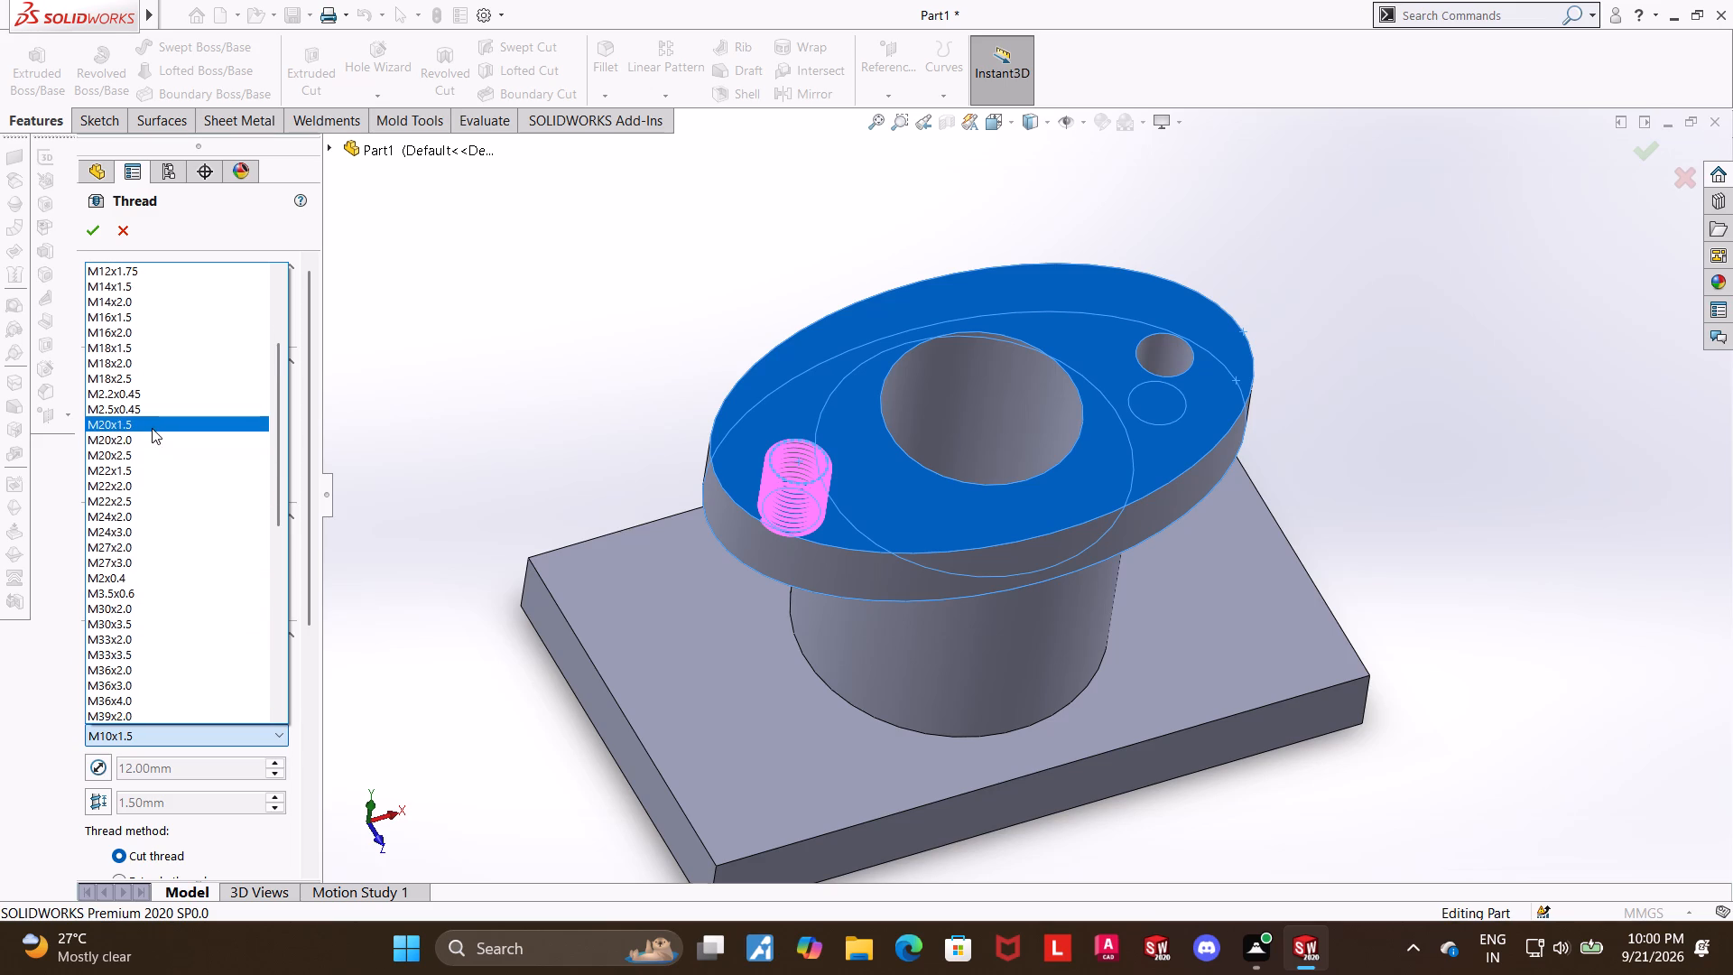
{"action": "scroll", "coordinate": [152, 428], "scroll_direction": "up", "scroll_amount": 1}
{"action": "scroll", "coordinate": [132, 507], "scroll_direction": "up", "scroll_amount": 4}
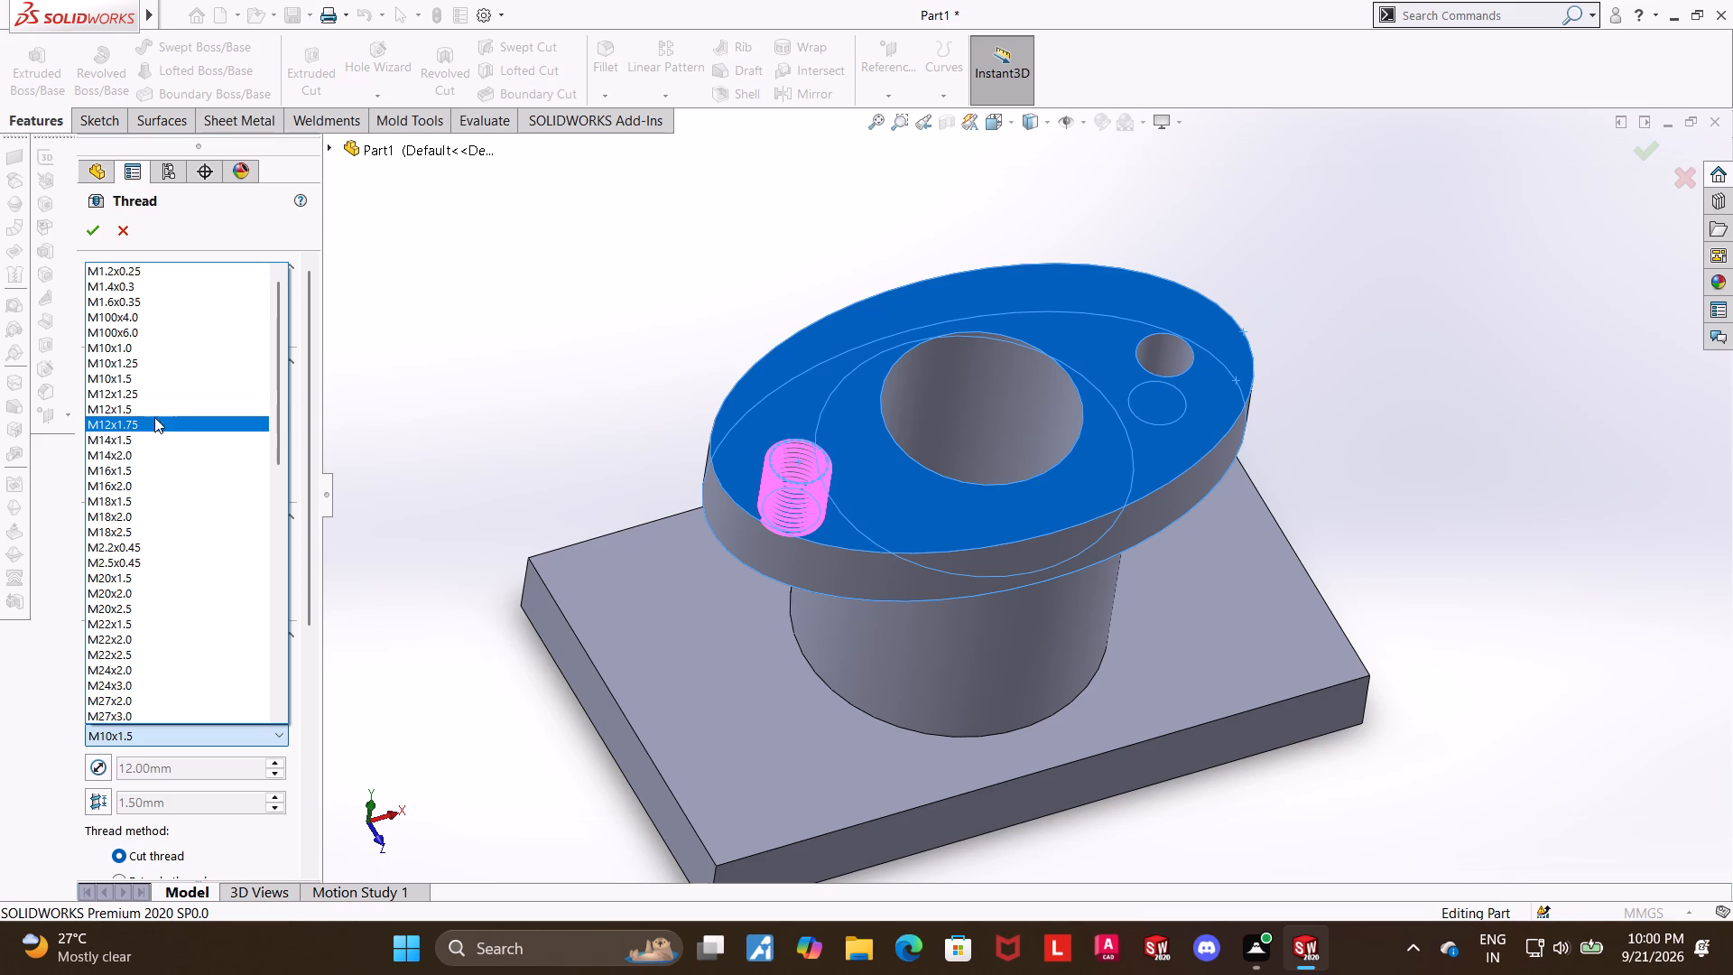
{"action": "left_click", "coordinate": [158, 421]}
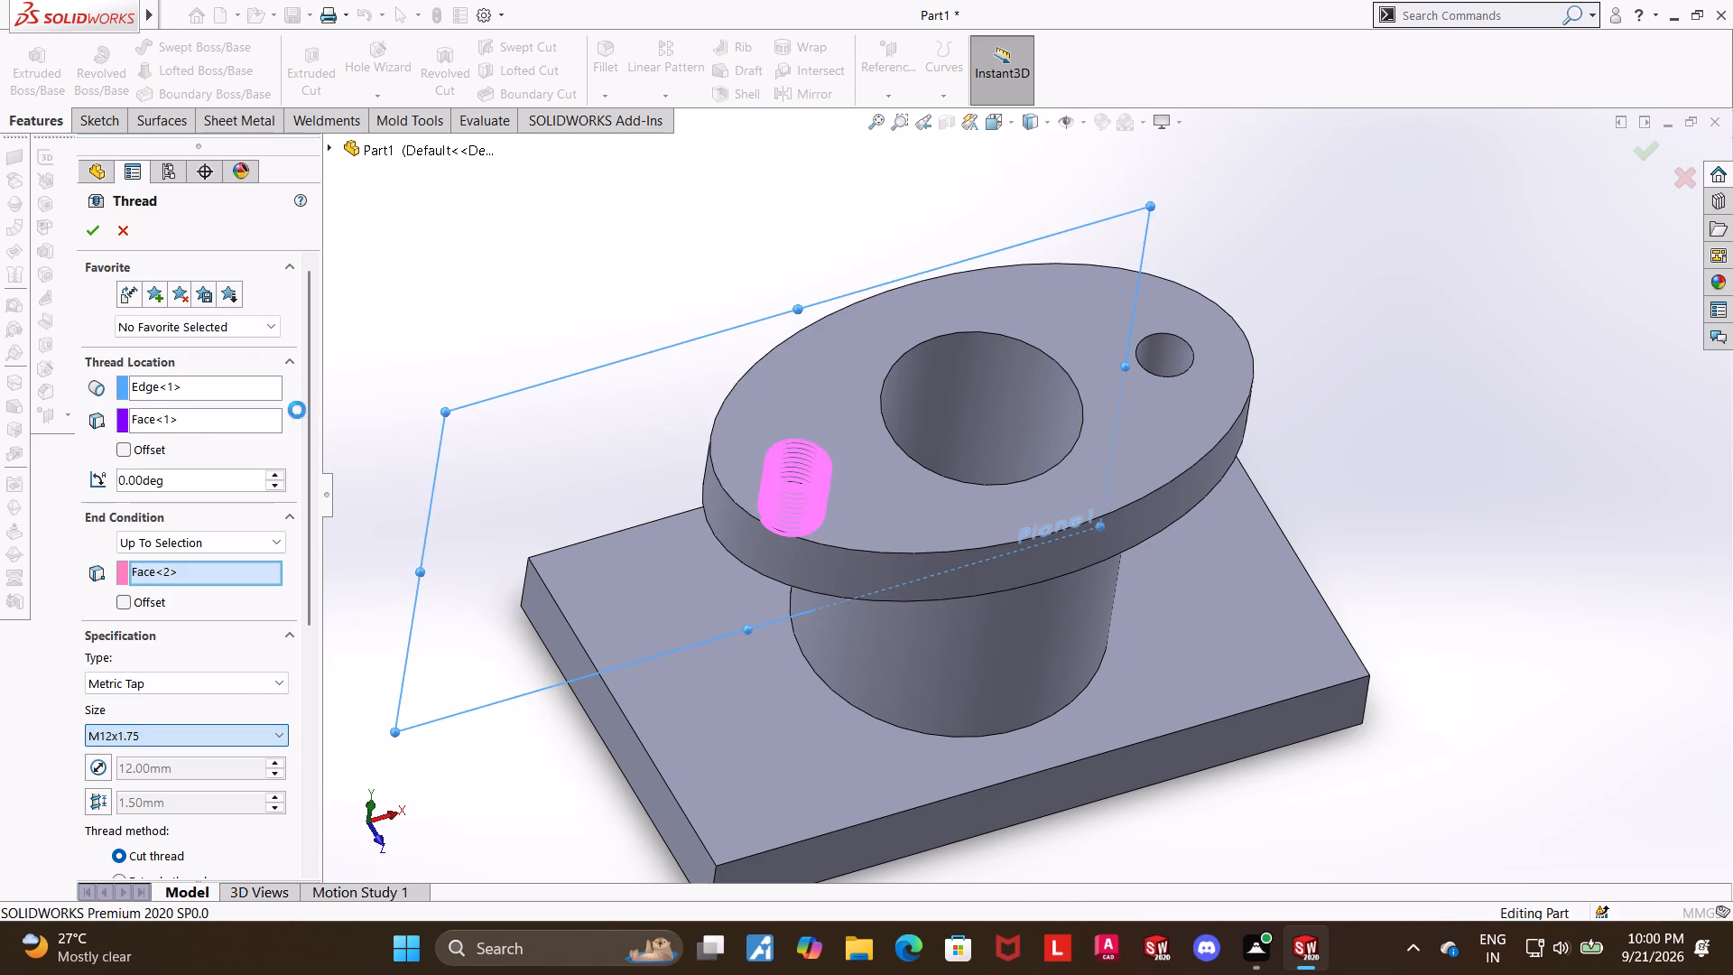
Clear the thread's end reference, reselect the flange's underside as the end face, and create the thread.
{"action": "middle_click", "coordinate": [508, 362]}
{"action": "left_click", "coordinate": [1168, 335]}
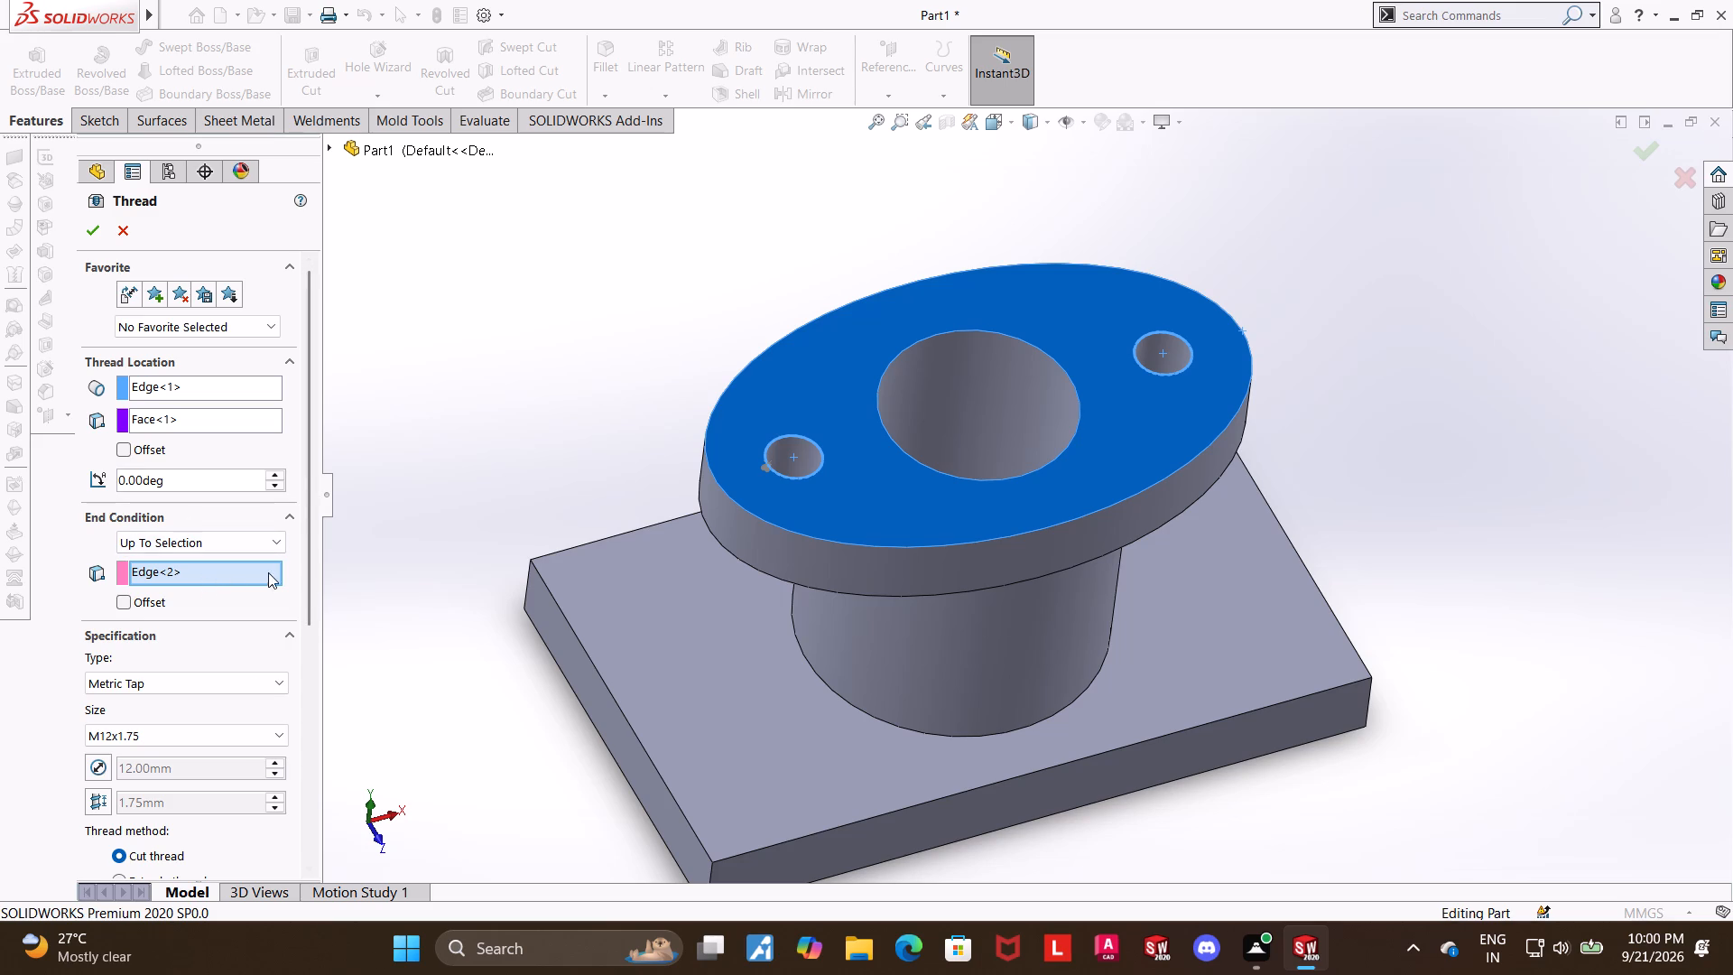
{"action": "right_click", "coordinate": [210, 578]}
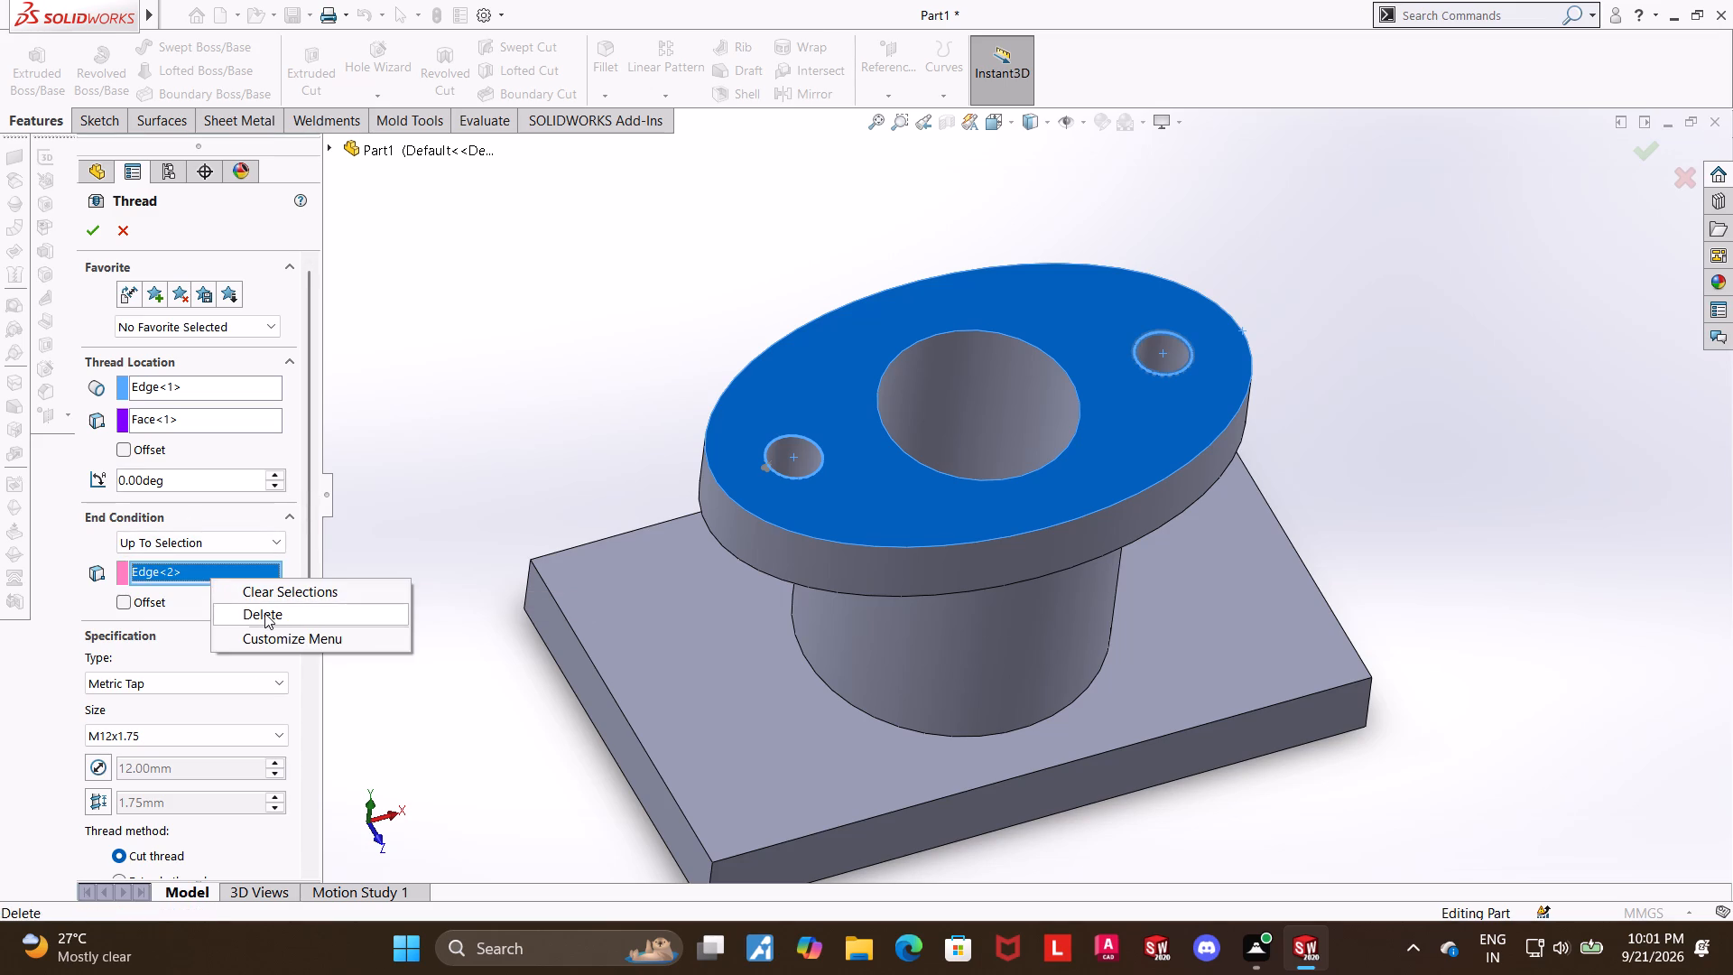
{"action": "left_click", "coordinate": [264, 613]}
{"action": "middle_click_drag", "start_coordinate": [385, 527], "coordinate": [397, 291]}
{"action": "scroll", "coordinate": [396, 292], "scroll_direction": "up", "scroll_amount": 1}
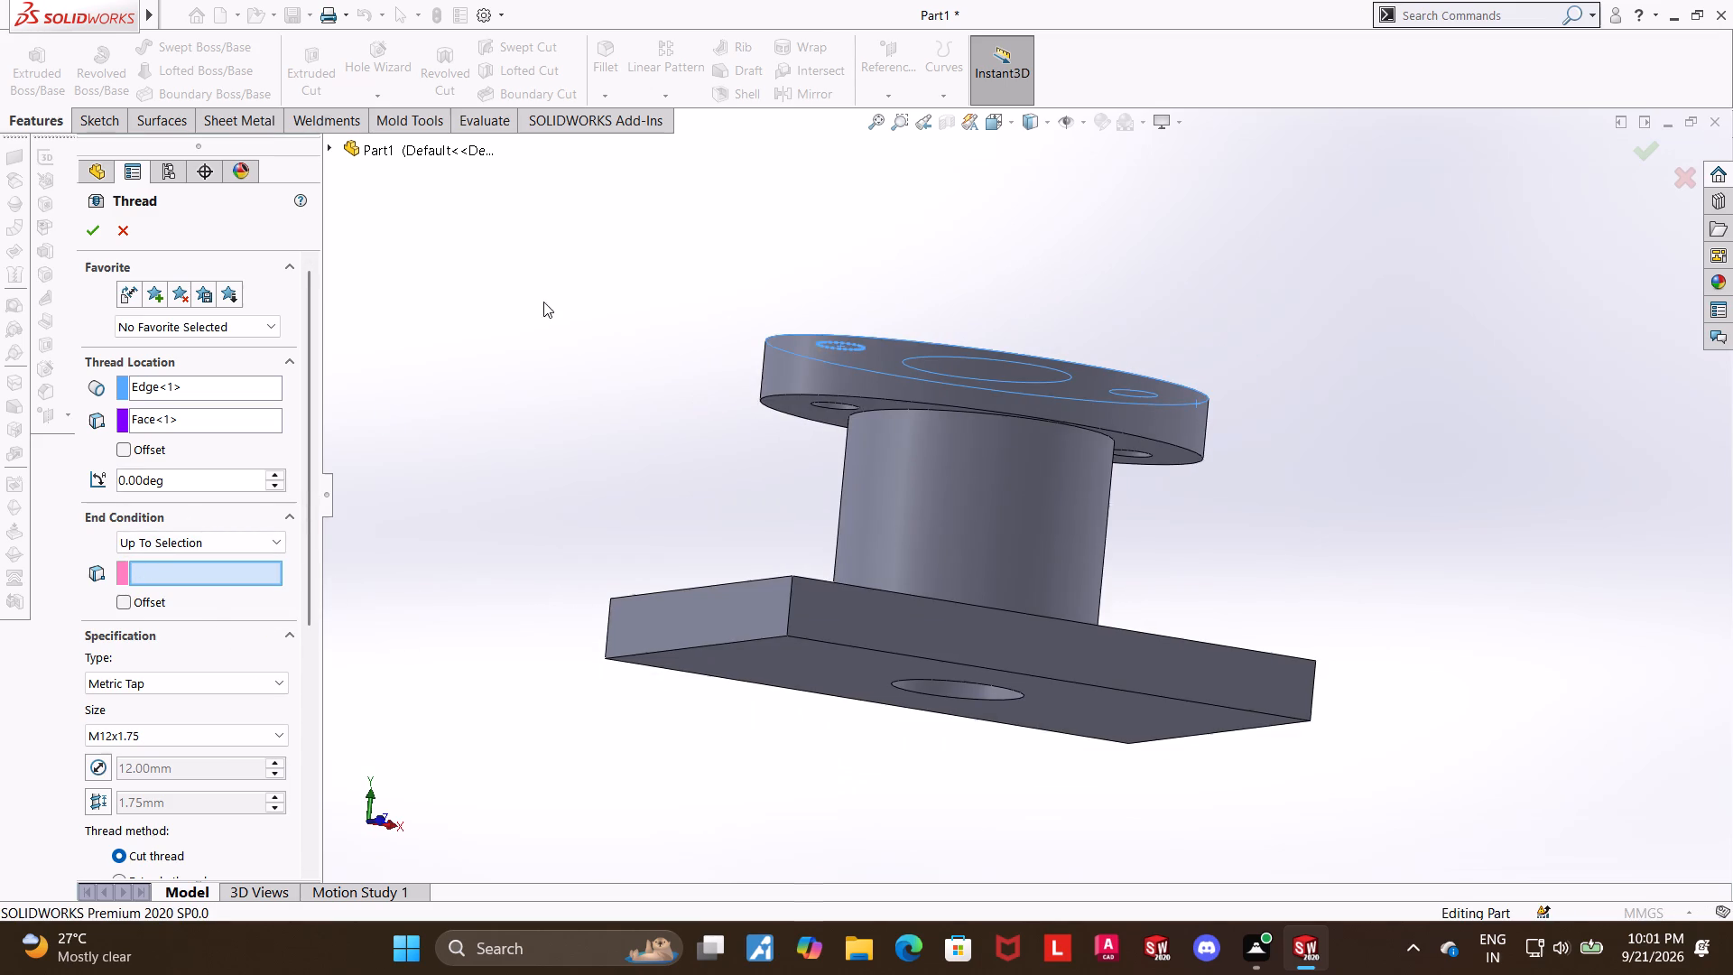
{"action": "scroll", "coordinate": [1191, 502], "scroll_direction": "down", "scroll_amount": 1}
{"action": "middle_click_drag", "start_coordinate": [1196, 504], "coordinate": [1219, 386]}
{"action": "scroll", "coordinate": [1136, 482], "scroll_direction": "down", "scroll_amount": 5}
{"action": "left_click", "coordinate": [1116, 452]}
{"action": "scroll", "coordinate": [1172, 469], "scroll_direction": "up", "scroll_amount": 5}
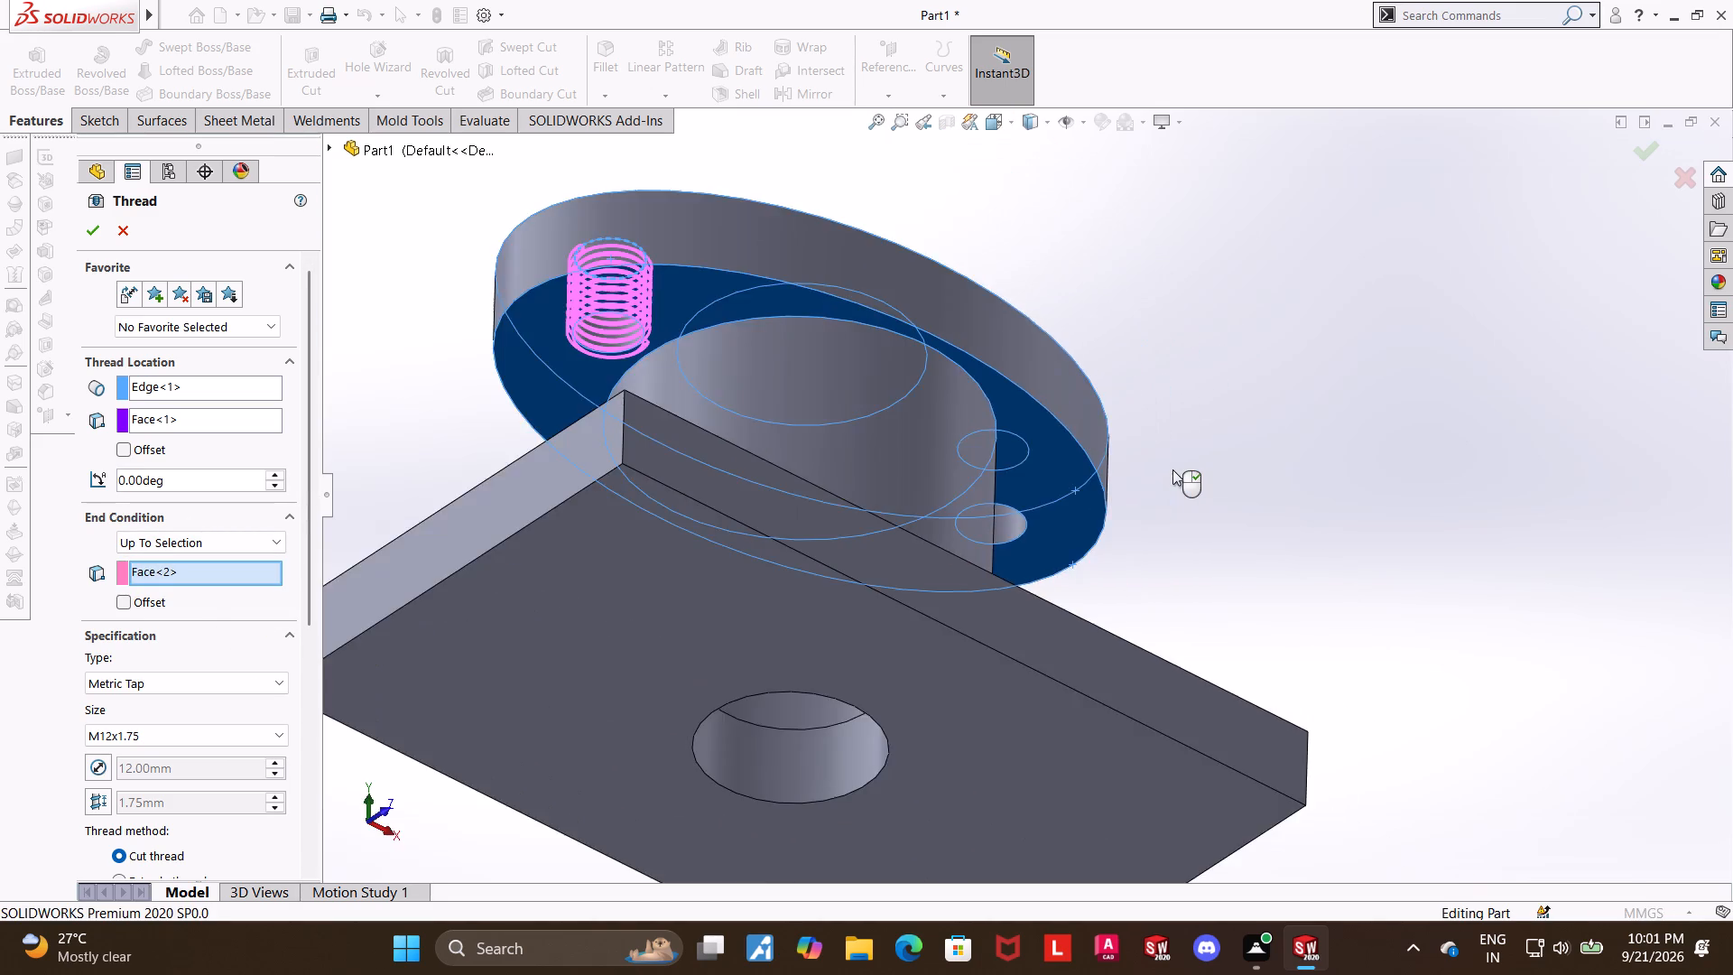
{"action": "middle_click_drag", "start_coordinate": [1178, 458], "coordinate": [1172, 710]}
{"action": "left_click", "coordinate": [95, 229]}
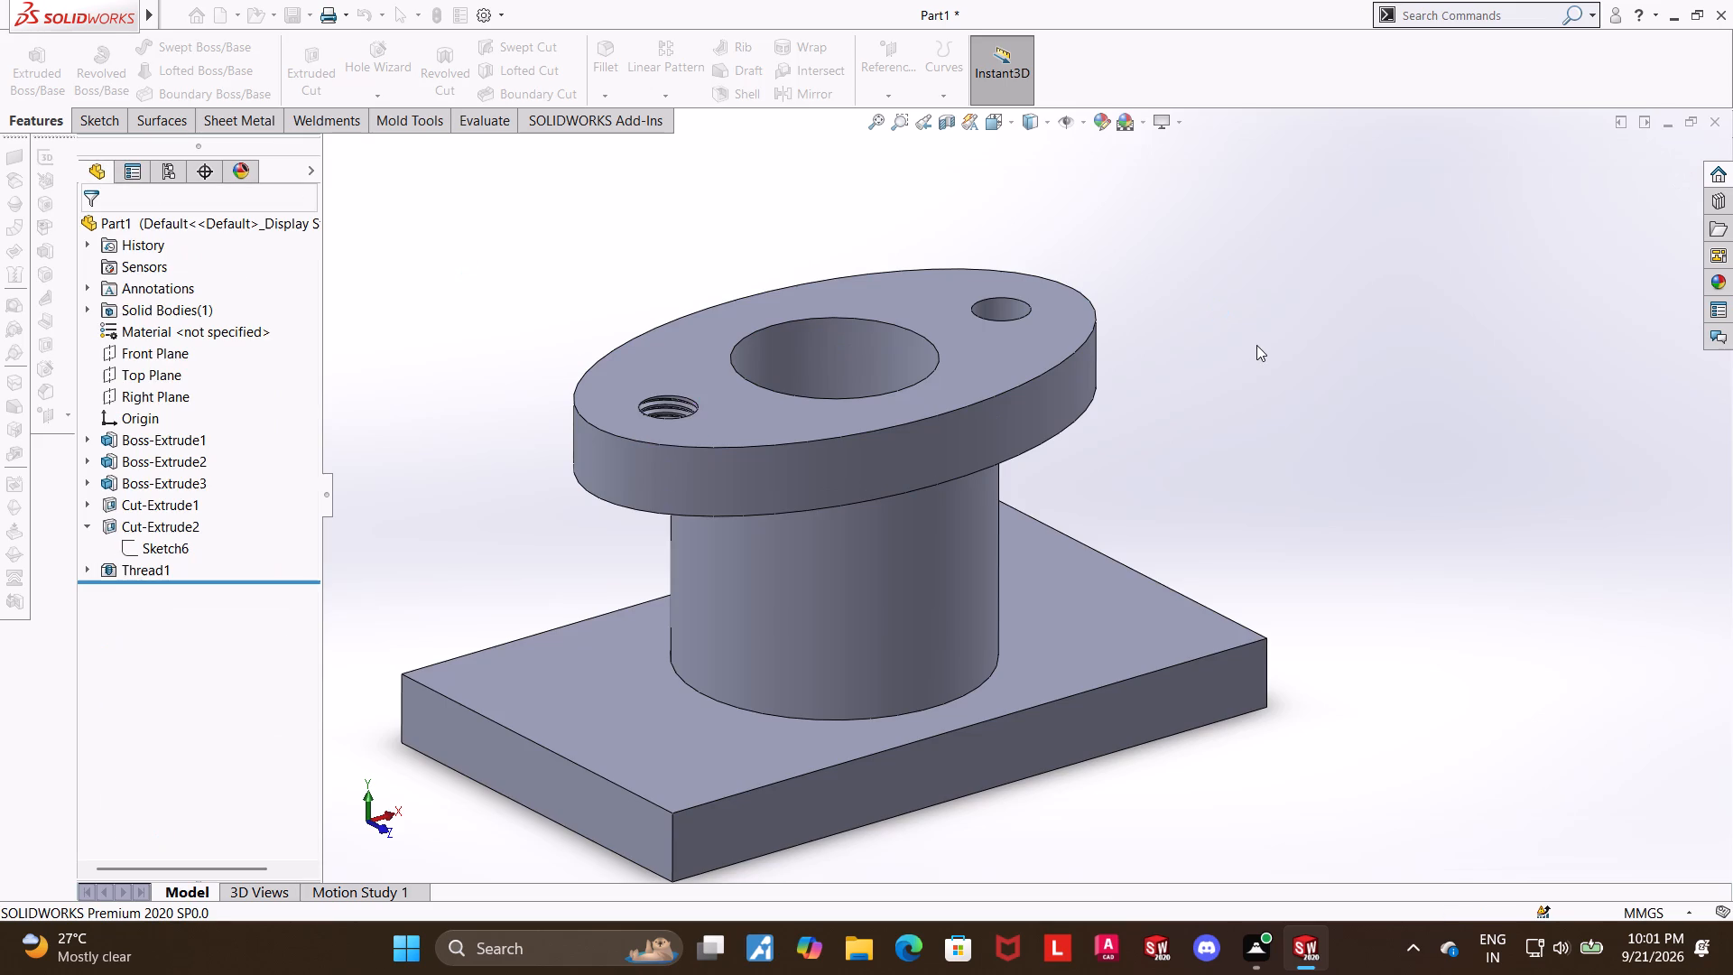
Mirror the thread feature about the Right Plane onto the opposite flange hole.
{"action": "middle_click_drag", "start_coordinate": [1258, 345], "coordinate": [1228, 425]}
{"action": "scroll", "coordinate": [468, 426], "scroll_direction": "down", "scroll_amount": 1}
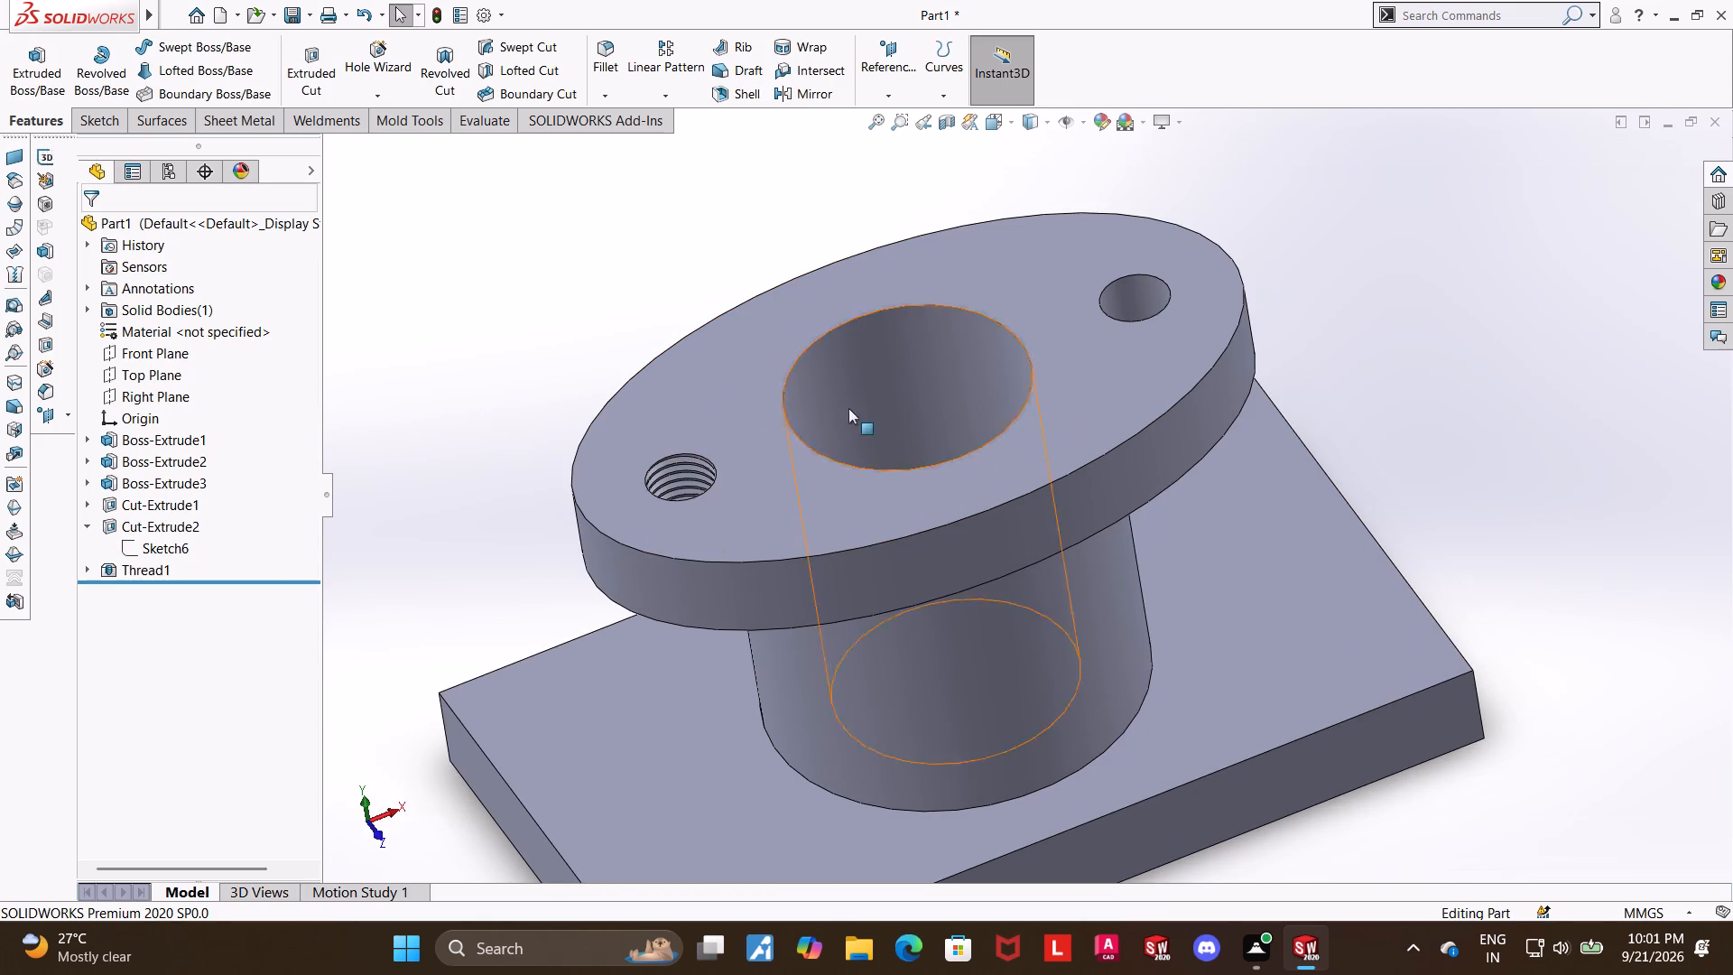
{"action": "scroll", "coordinate": [831, 190], "scroll_direction": "up", "scroll_amount": 2}
{"action": "scroll", "coordinate": [1033, 260], "scroll_direction": "down", "scroll_amount": 2}
{"action": "scroll", "coordinate": [561, 207], "scroll_direction": "up", "scroll_amount": 3}
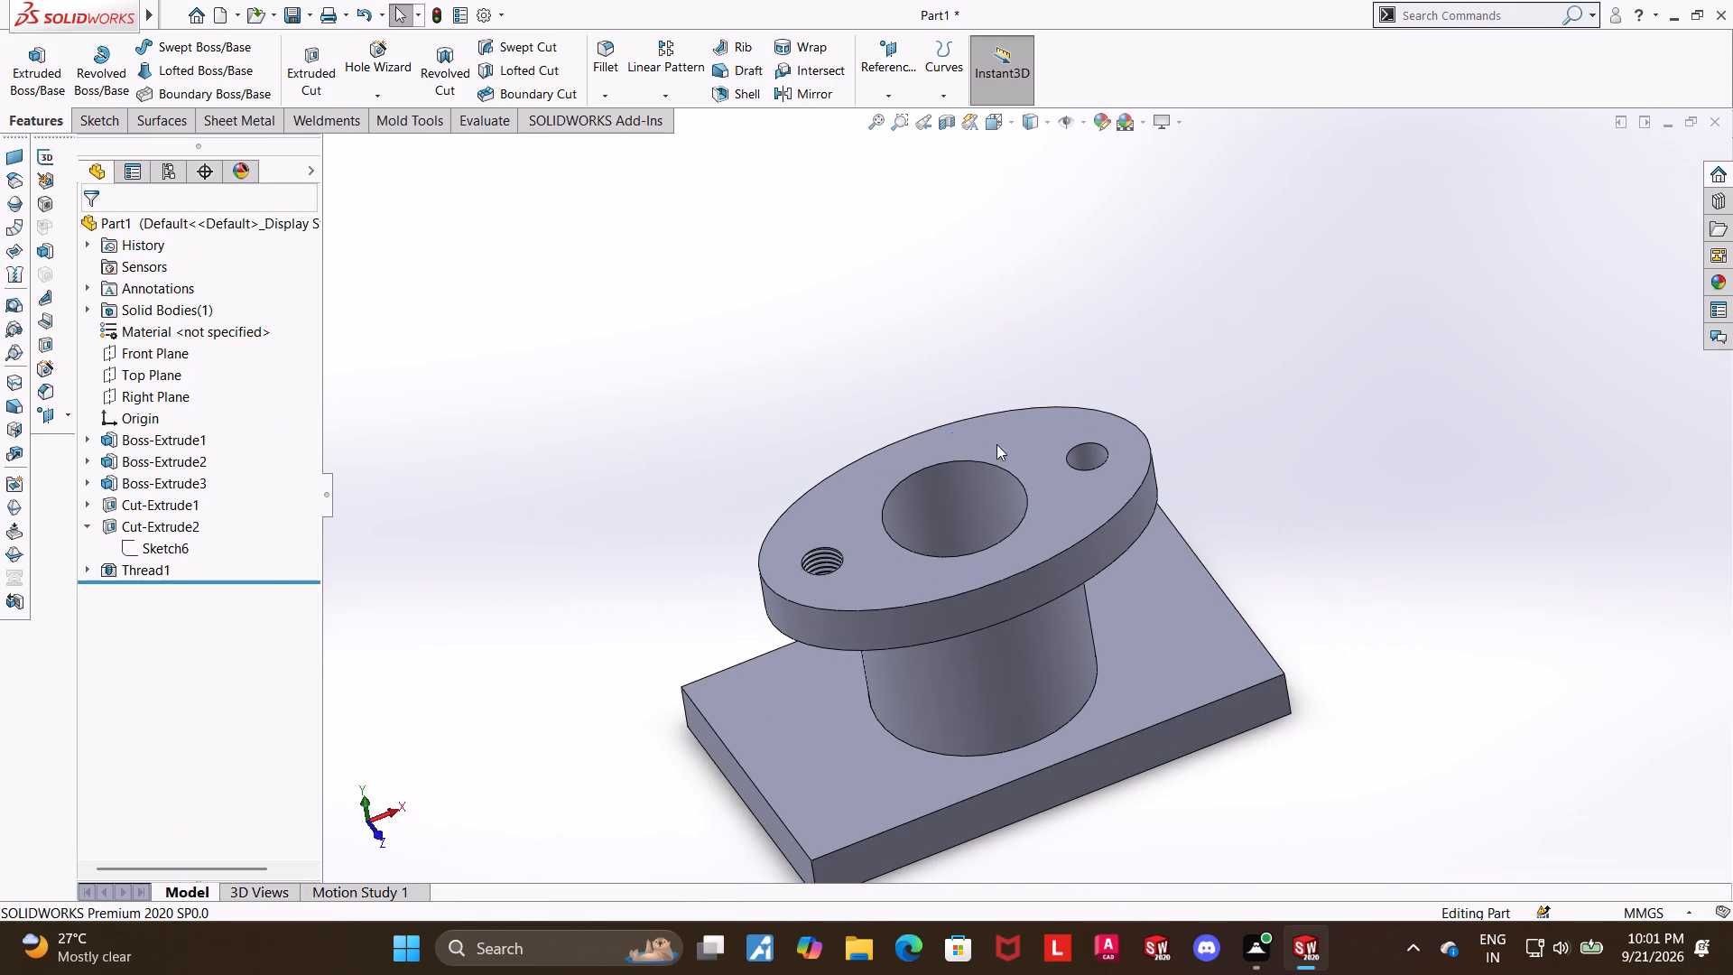
{"action": "left_click", "coordinate": [811, 97]}
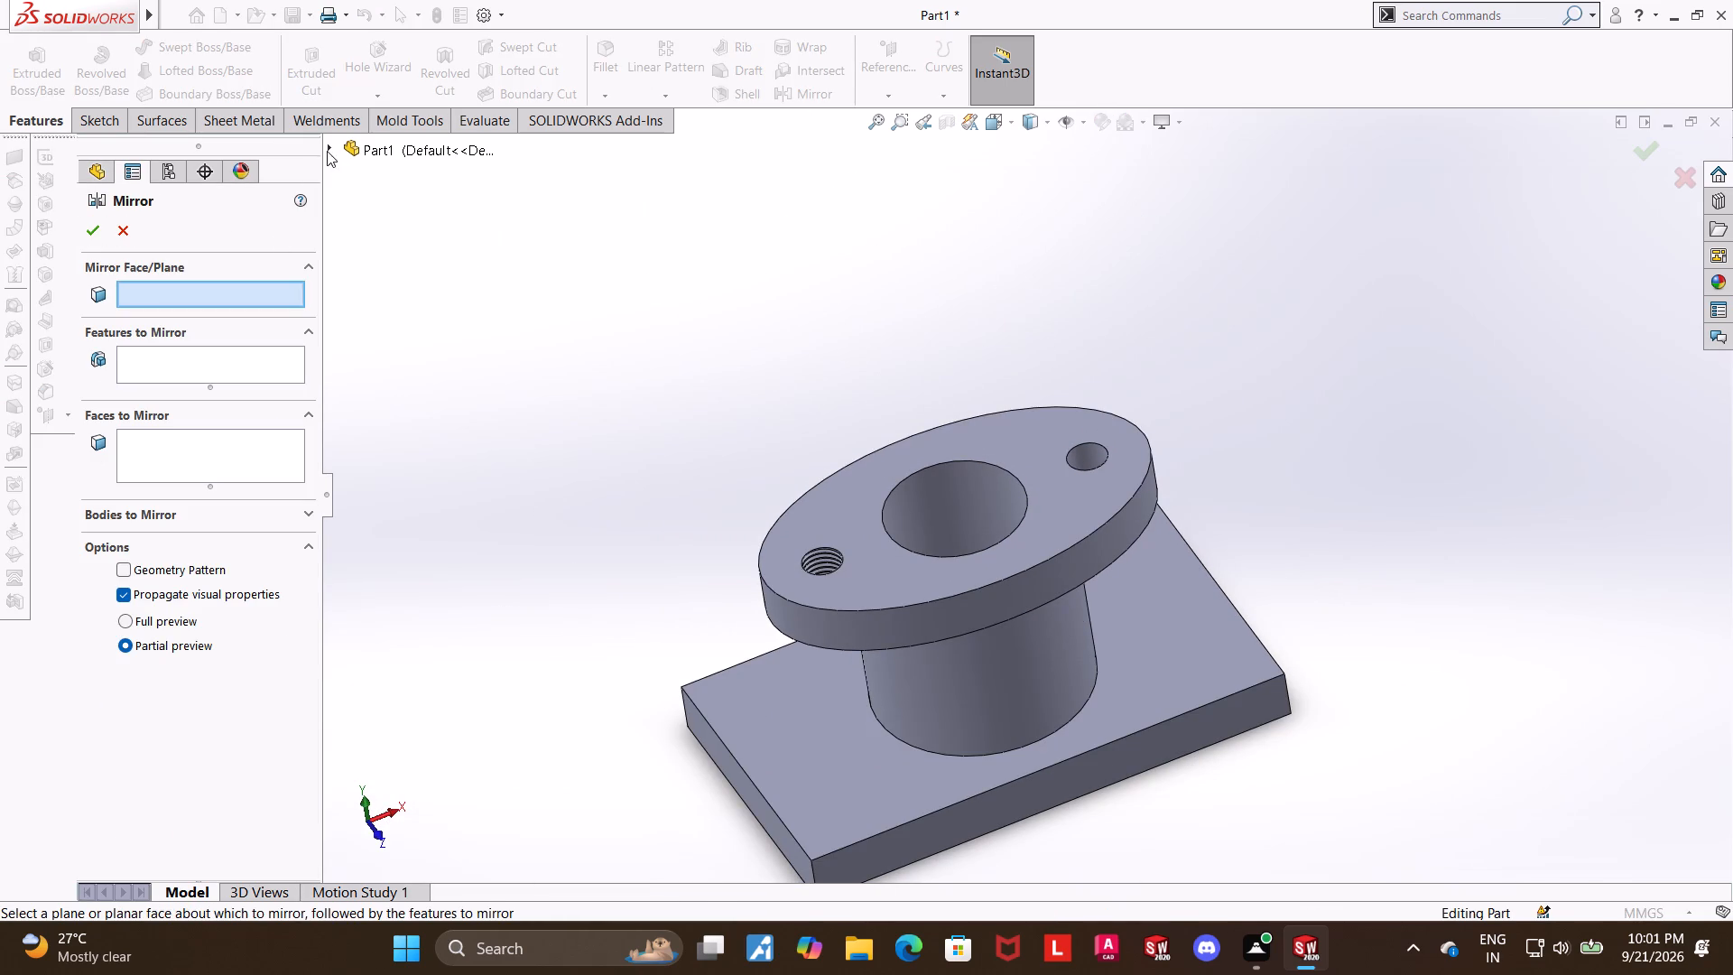
{"action": "left_click", "coordinate": [327, 151]}
{"action": "left_click", "coordinate": [391, 321]}
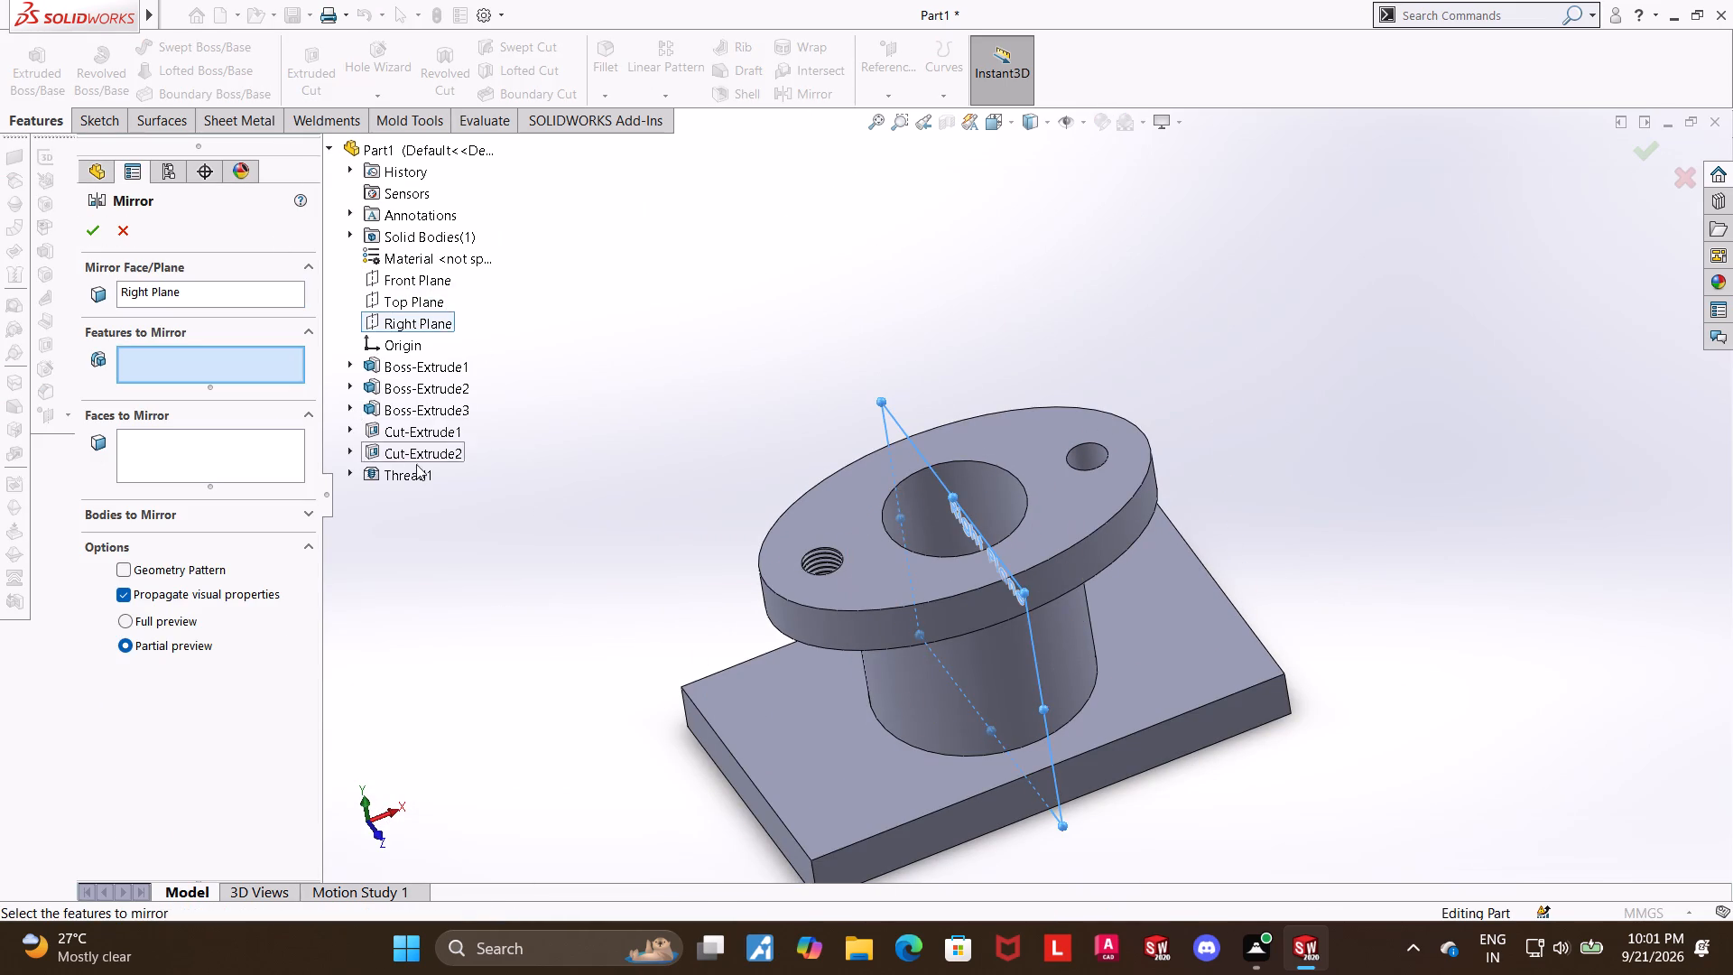
{"action": "left_click", "coordinate": [408, 473]}
{"action": "left_click", "coordinate": [87, 237]}
{"action": "left_click", "coordinate": [1320, 451]}
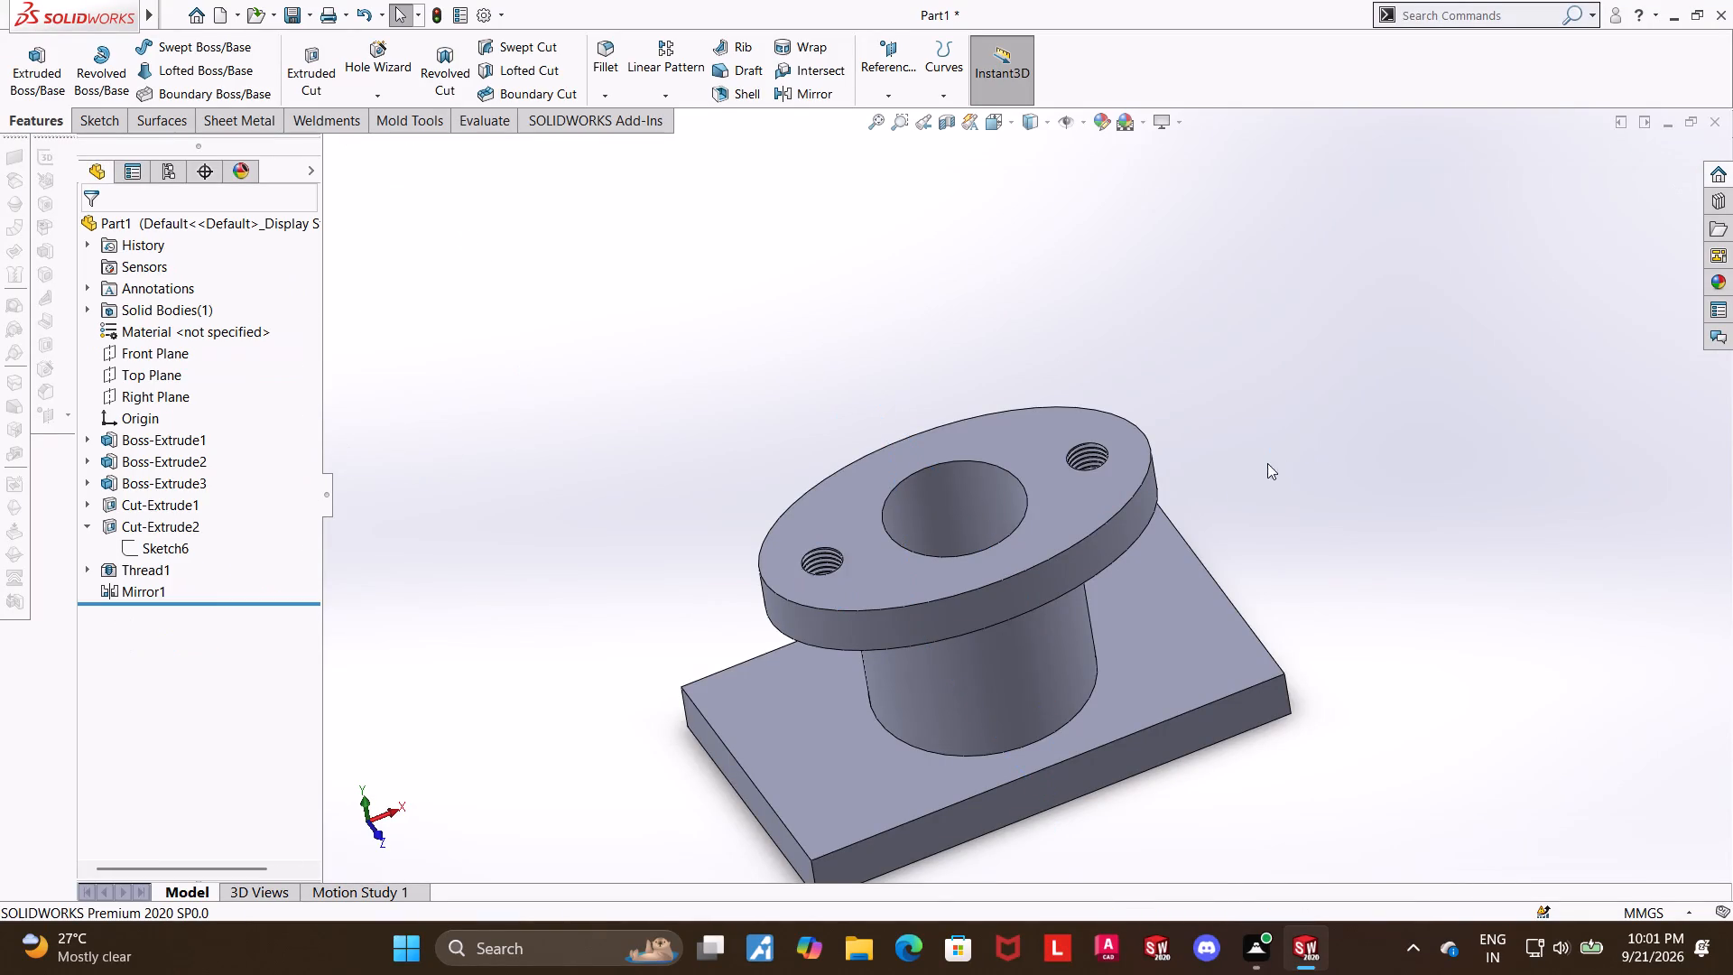
Examine both threaded flange holes and the overall part from several angles and distances.
{"action": "middle_click_drag", "start_coordinate": [1253, 473], "coordinate": [1297, 473]}
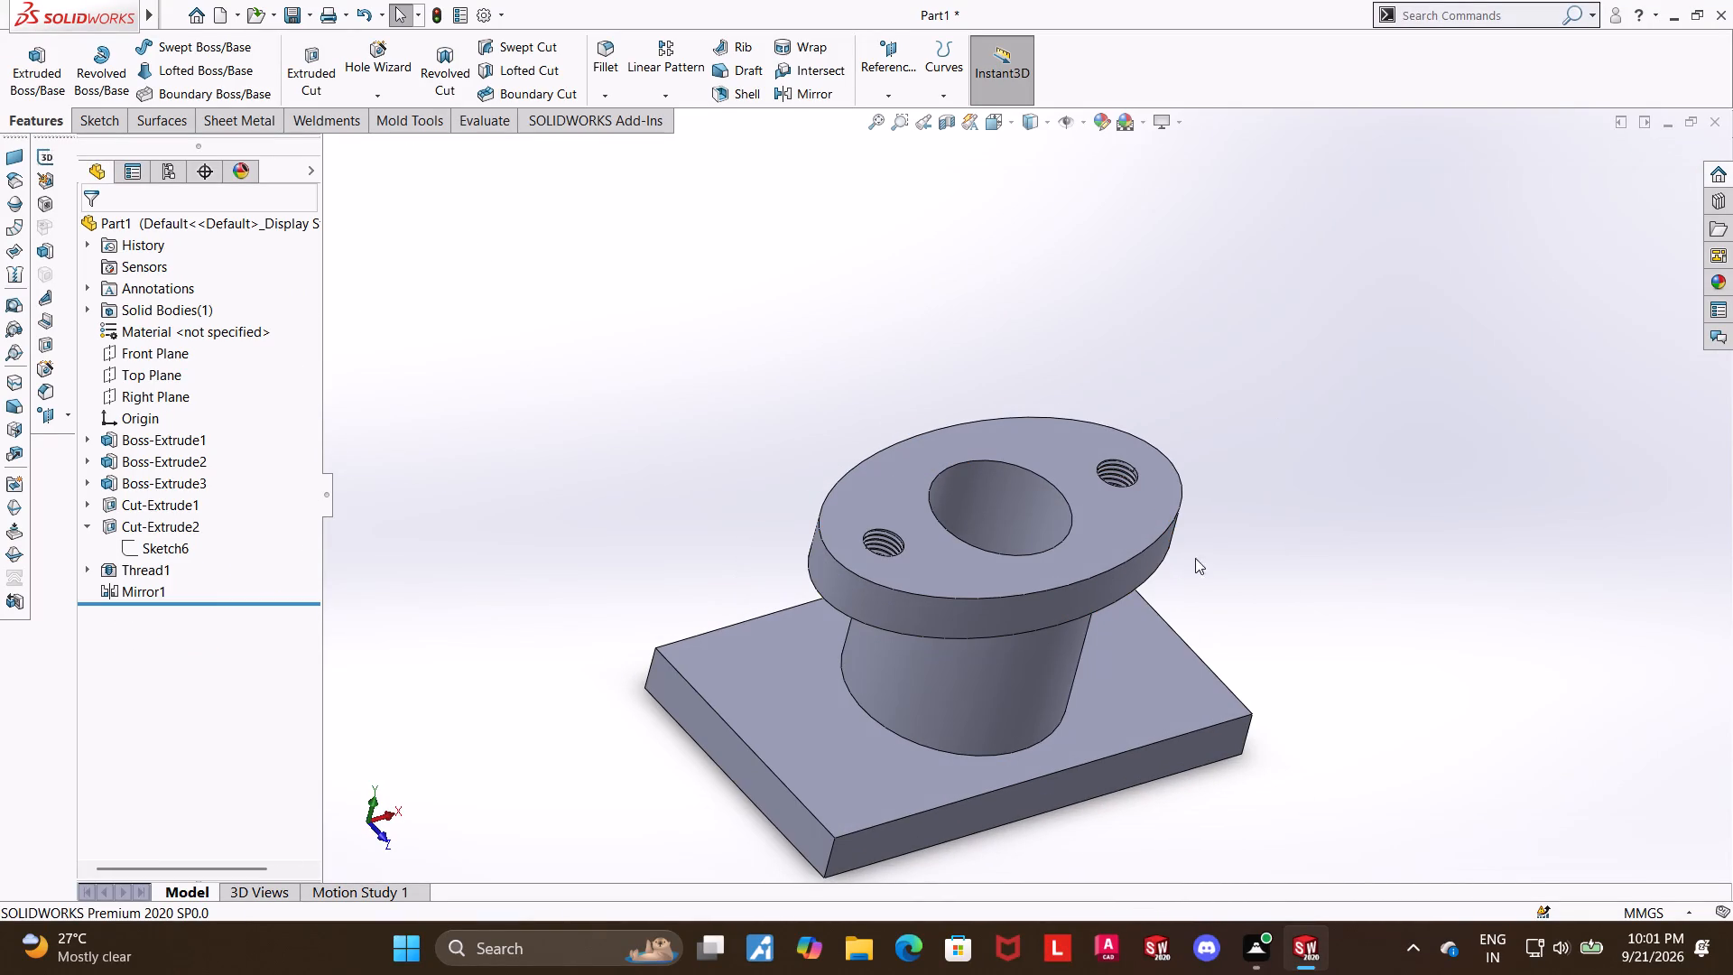
{"action": "scroll", "coordinate": [1238, 627], "scroll_direction": "up", "scroll_amount": 3}
{"action": "scroll", "coordinate": [1078, 703], "scroll_direction": "down", "scroll_amount": 3}
{"action": "scroll", "coordinate": [1009, 287], "scroll_direction": "down", "scroll_amount": 2}
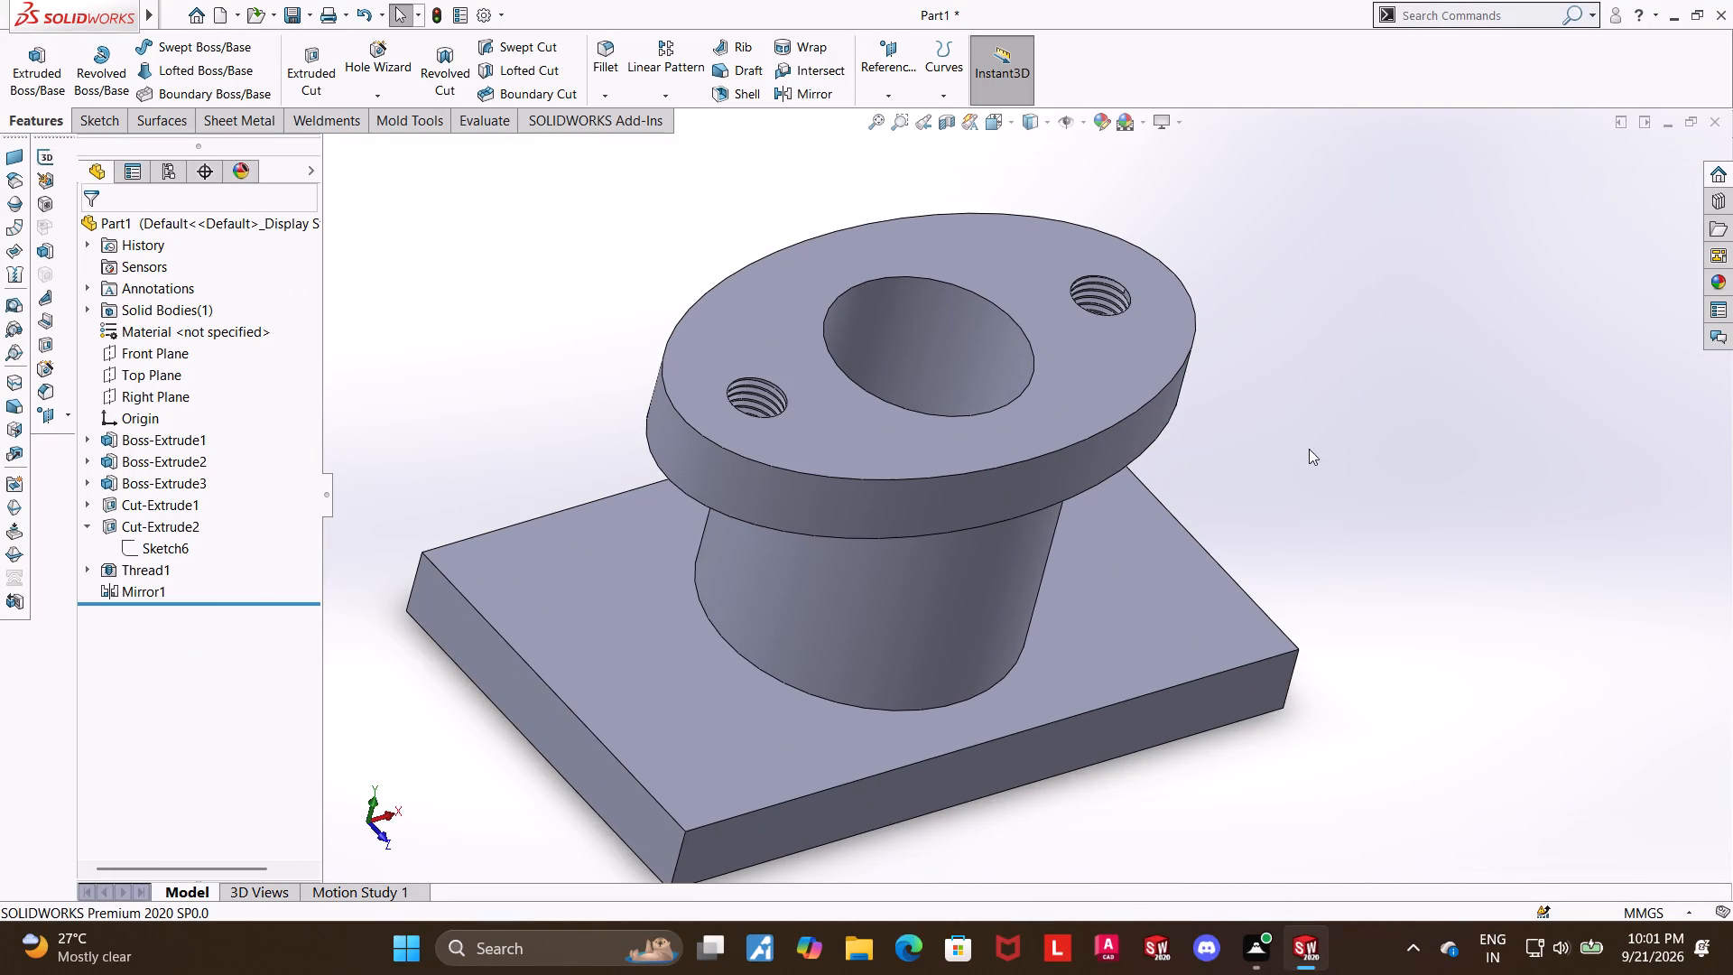
{"action": "middle_click", "coordinate": [1291, 367]}
{"action": "middle_click_drag", "start_coordinate": [1286, 362], "coordinate": [1279, 332]}
{"action": "middle_click_drag", "start_coordinate": [1279, 333], "coordinate": [1284, 385]}
{"action": "scroll", "coordinate": [798, 404], "scroll_direction": "down", "scroll_amount": 2}
{"action": "scroll", "coordinate": [878, 417], "scroll_direction": "up", "scroll_amount": 1}
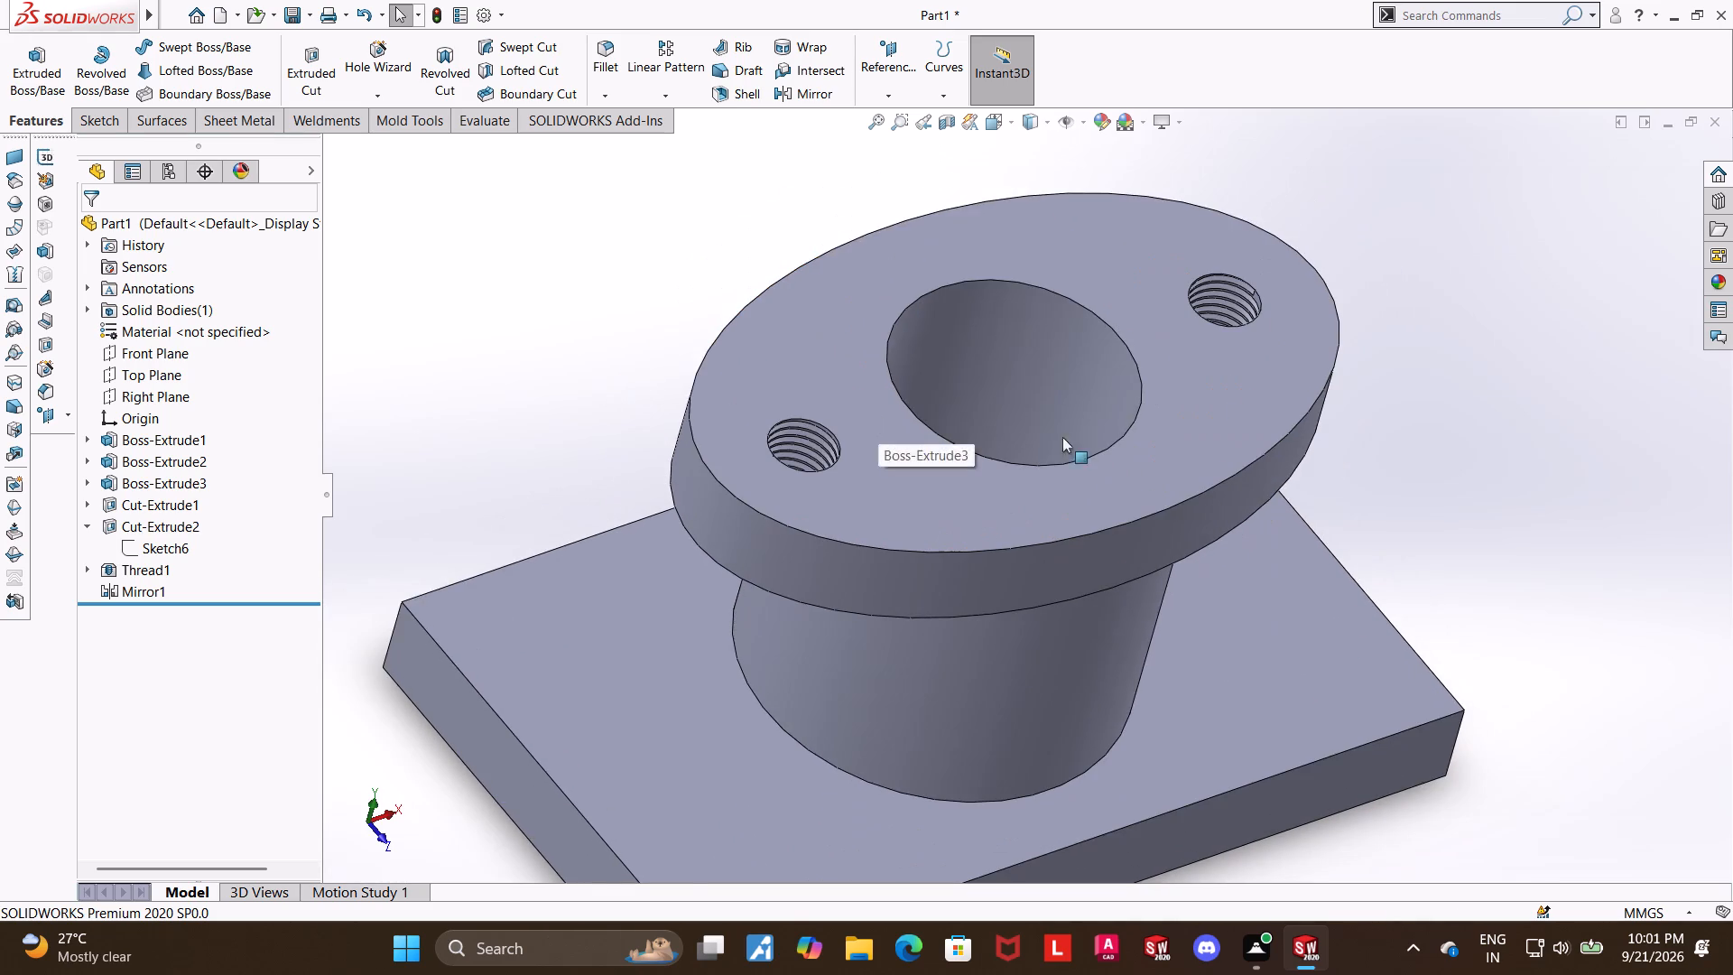
{"action": "scroll", "coordinate": [1367, 458], "scroll_direction": "up", "scroll_amount": 5}
{"action": "scroll", "coordinate": [1024, 447], "scroll_direction": "down", "scroll_amount": 3}
{"action": "scroll", "coordinate": [1371, 572], "scroll_direction": "up", "scroll_amount": 5}
{"action": "scroll", "coordinate": [1212, 637], "scroll_direction": "down", "scroll_amount": 3}
{"action": "scroll", "coordinate": [808, 348], "scroll_direction": "down", "scroll_amount": 4}
{"action": "scroll", "coordinate": [1265, 495], "scroll_direction": "up", "scroll_amount": 5}
{"action": "scroll", "coordinate": [963, 675], "scroll_direction": "down", "scroll_amount": 4}
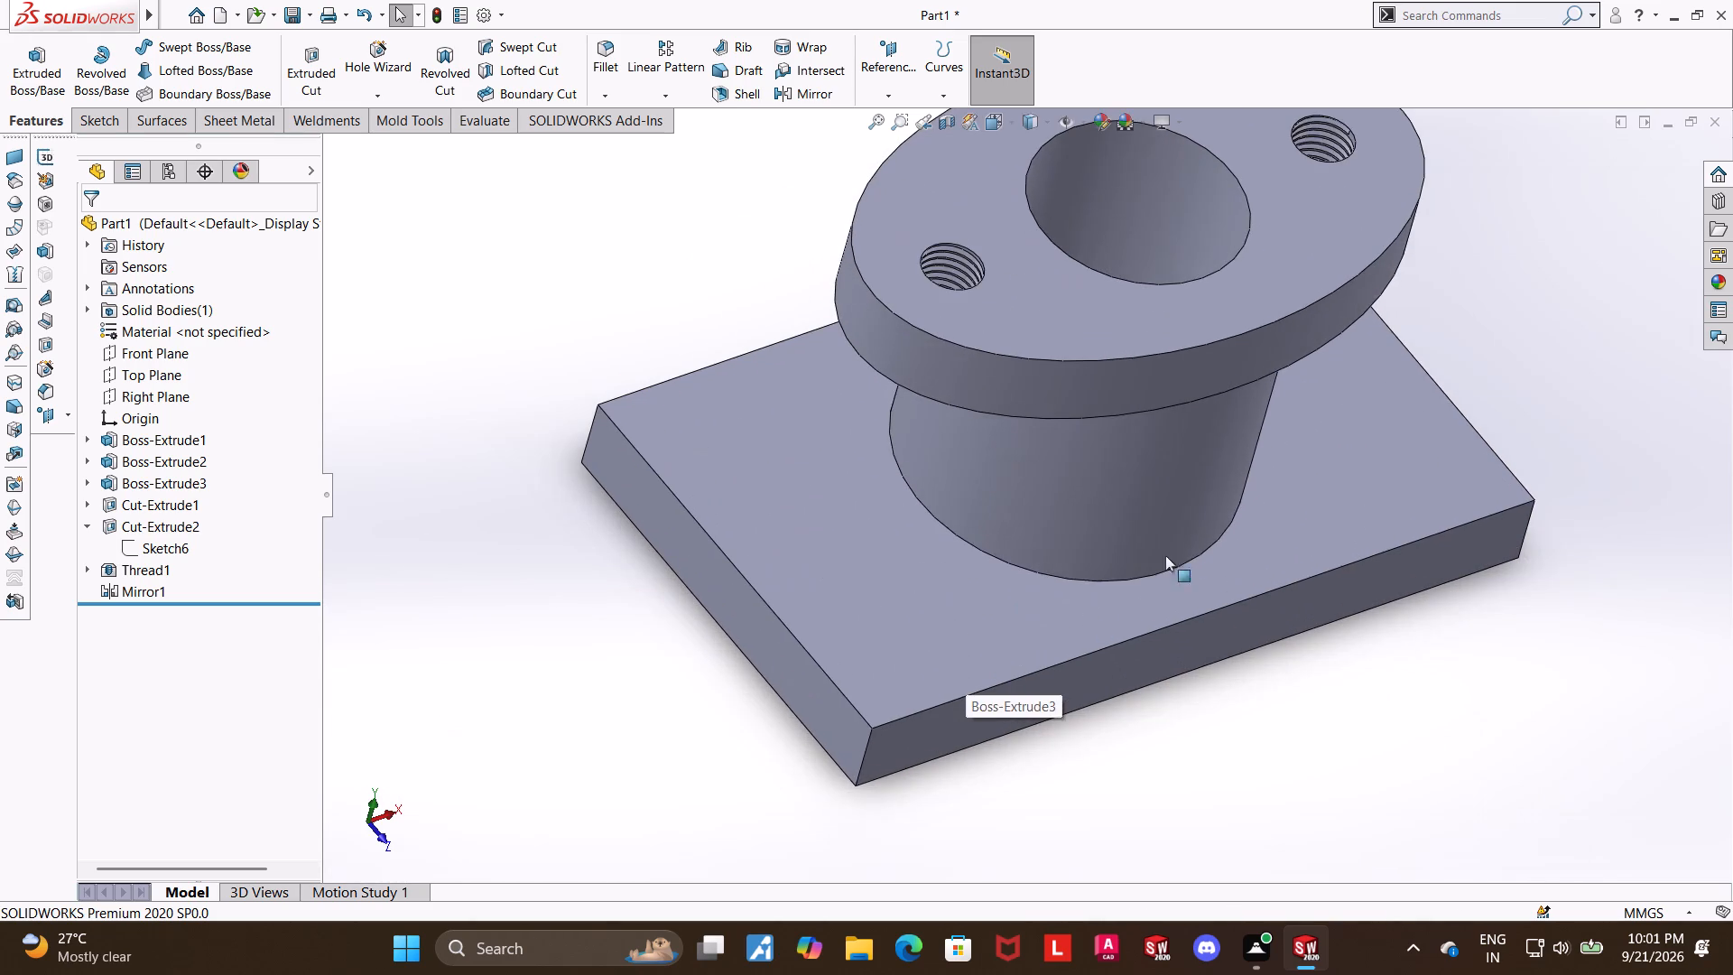
{"action": "scroll", "coordinate": [1360, 468], "scroll_direction": "up", "scroll_amount": 2}
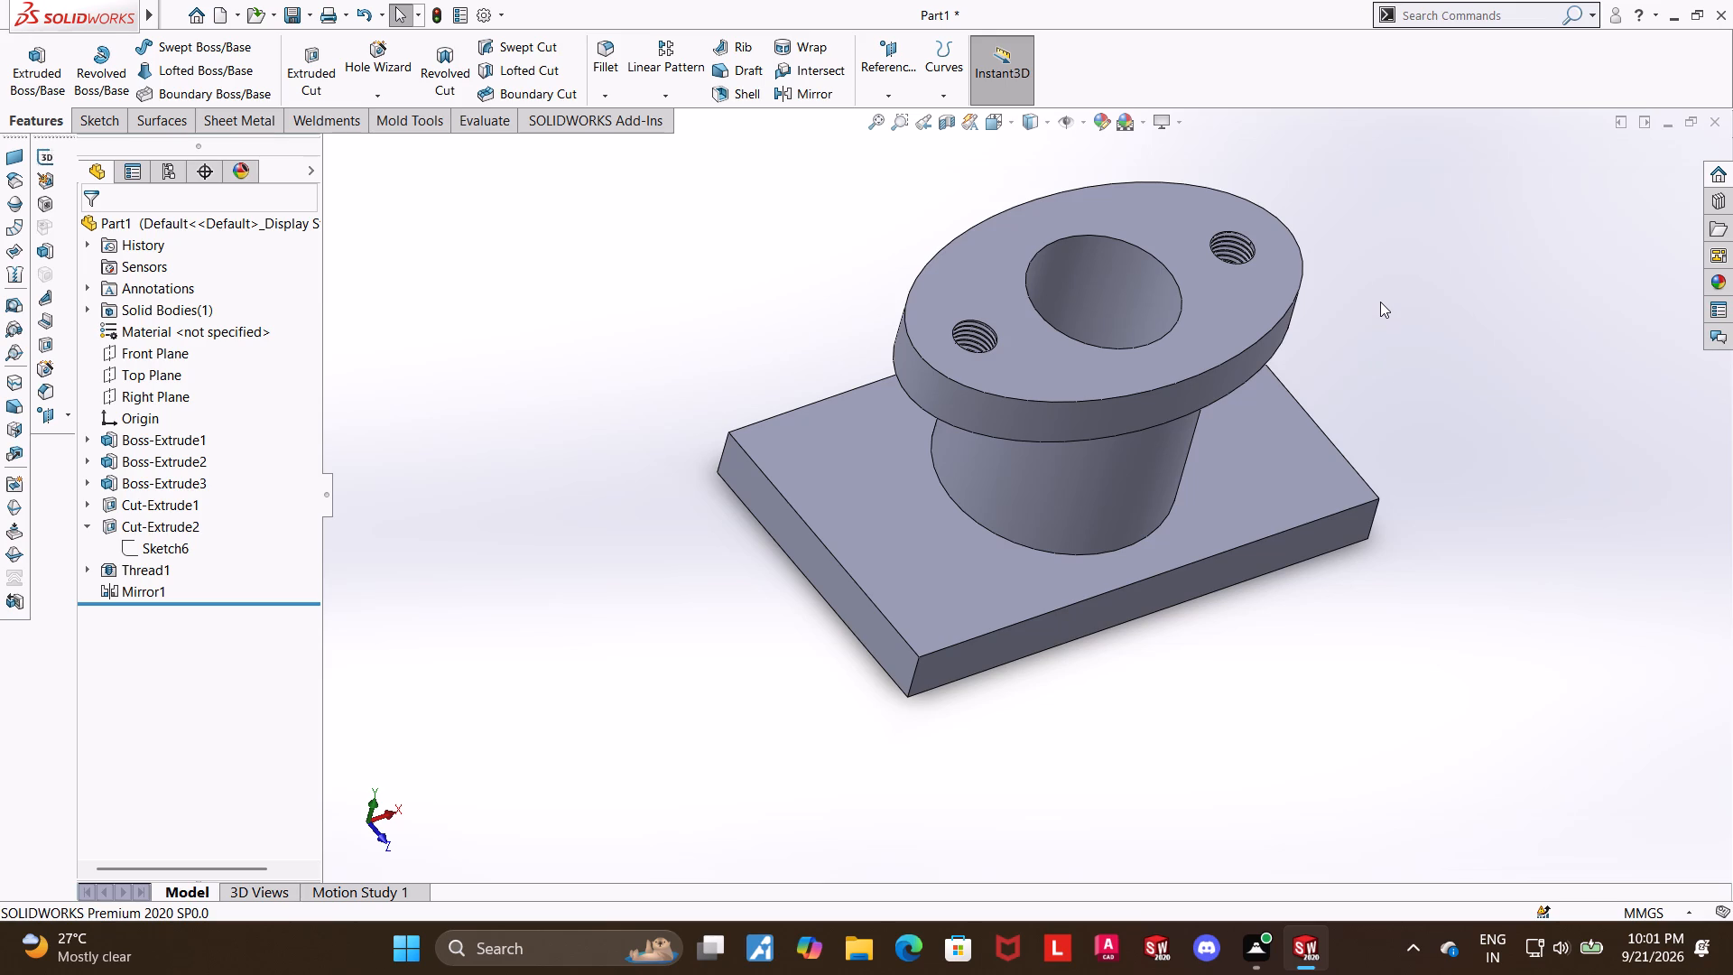
{"action": "scroll", "coordinate": [1387, 226], "scroll_direction": "down", "scroll_amount": 3}
{"action": "scroll", "coordinate": [1185, 306], "scroll_direction": "up", "scroll_amount": 2}
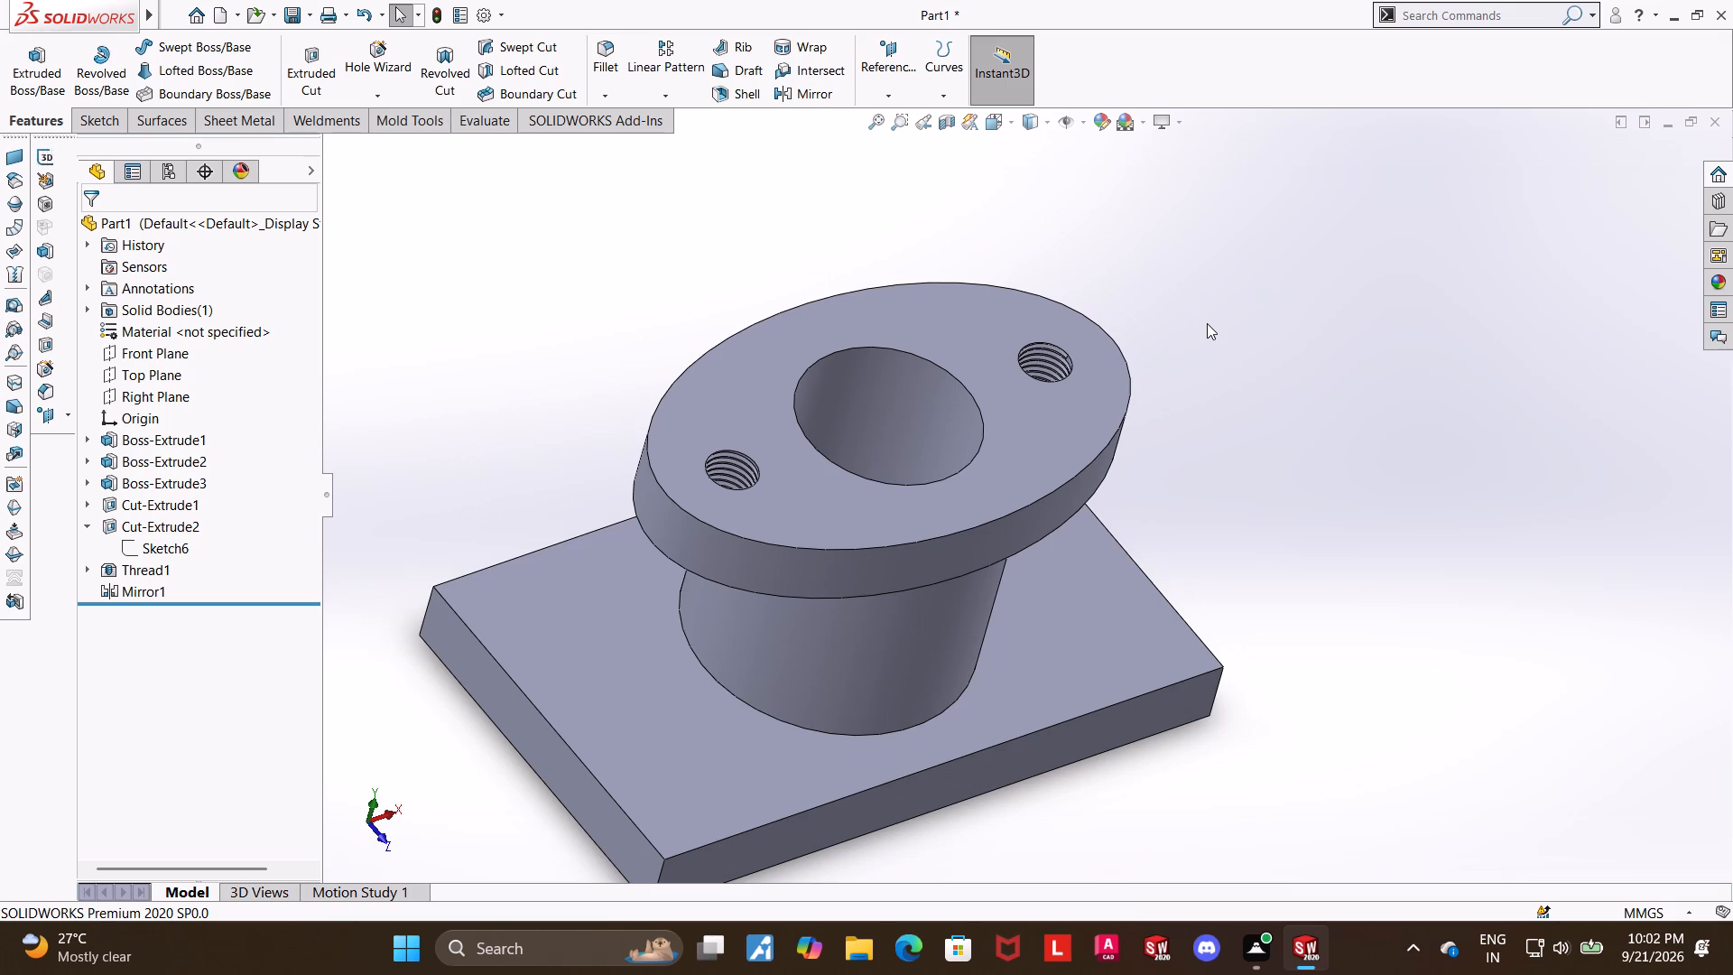
{"action": "scroll", "coordinate": [1186, 397], "scroll_direction": "up", "scroll_amount": 2}
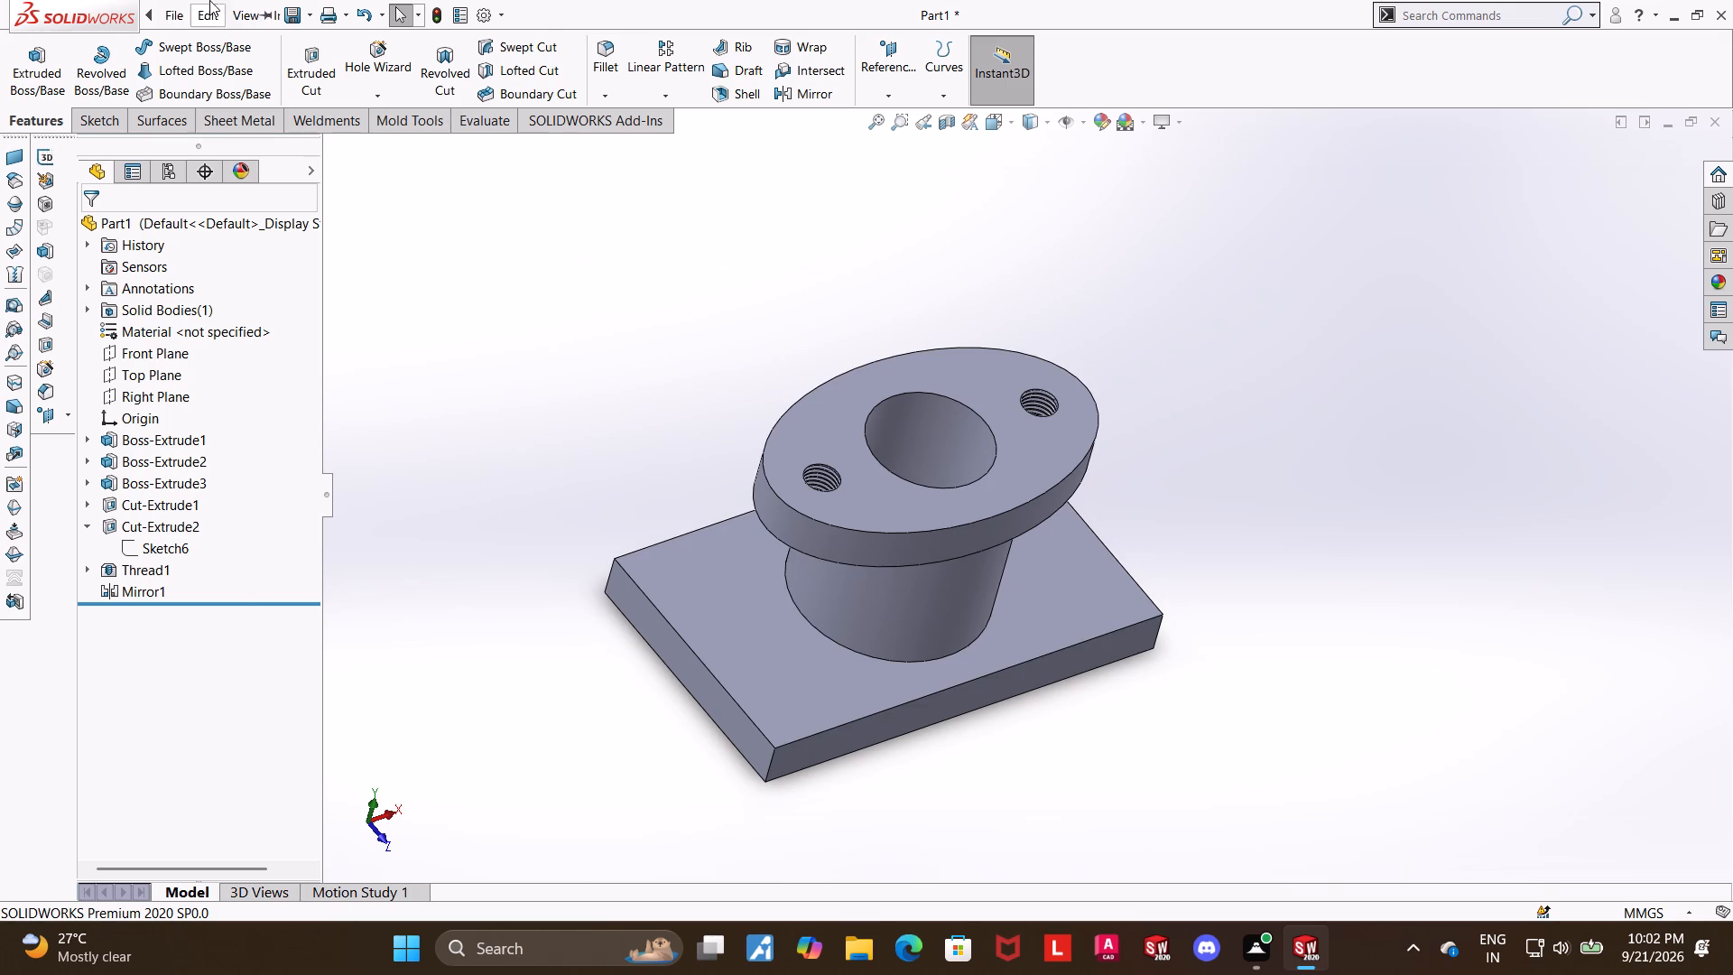
Save the part as "hydro seal base" in the Downloads folder.
{"action": "left_click", "coordinate": [209, 248]}
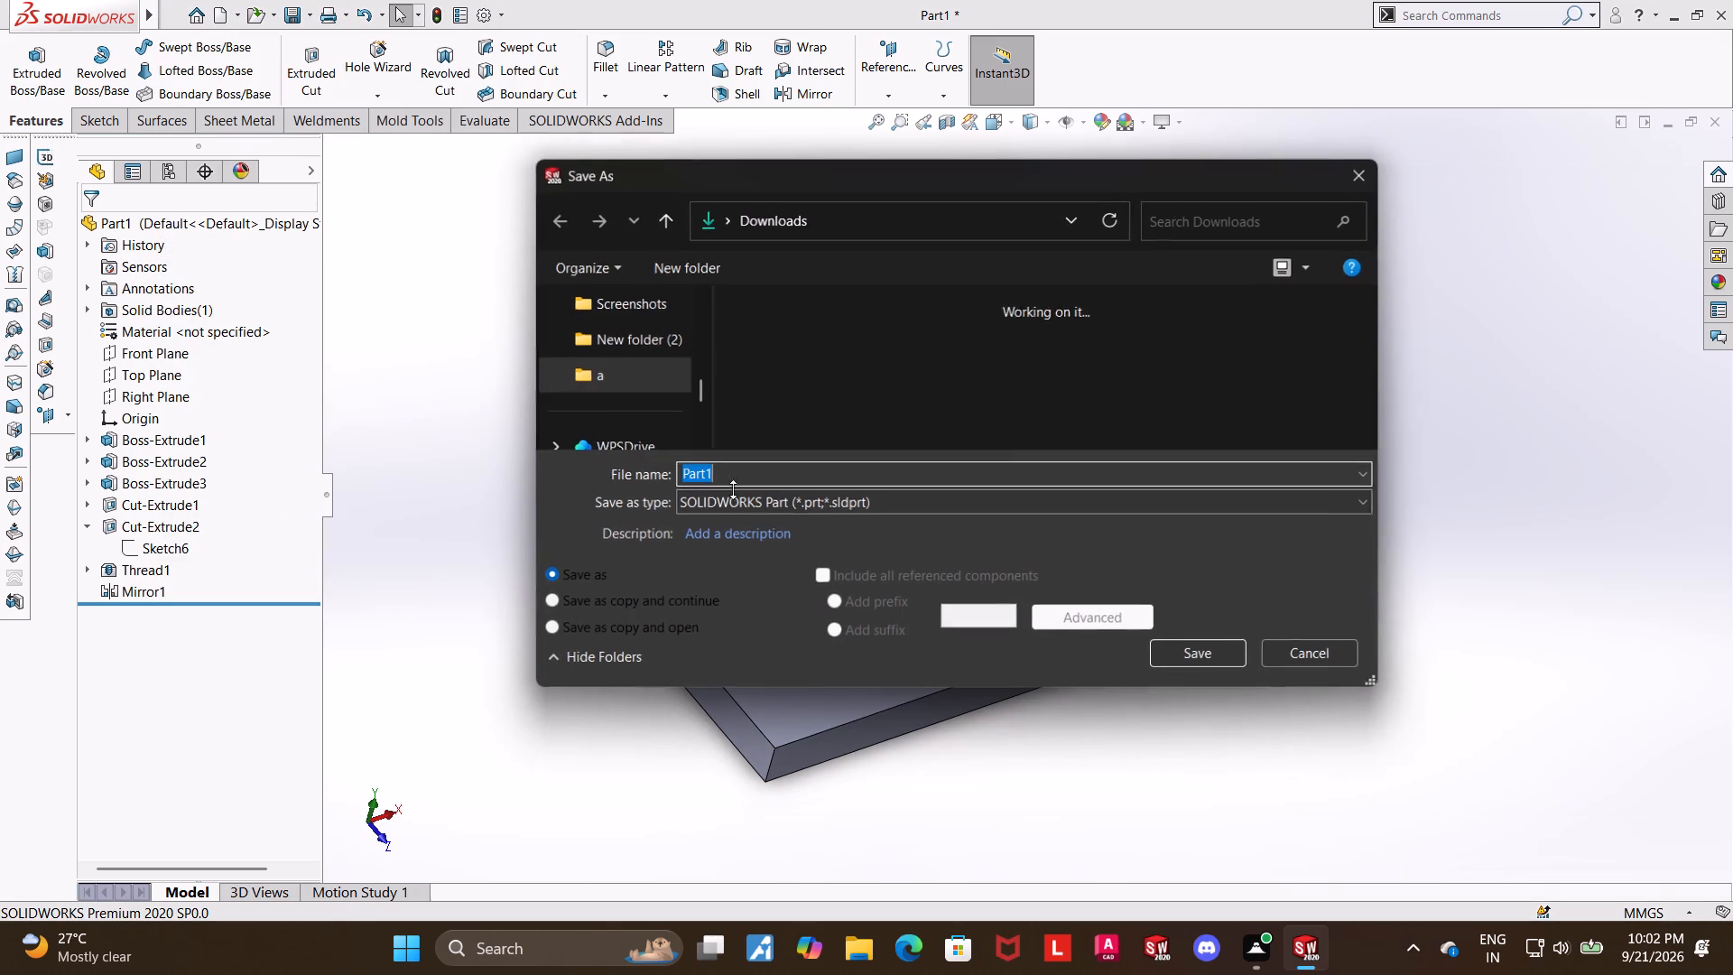
{"action": "type", "text": "hydro seal"}
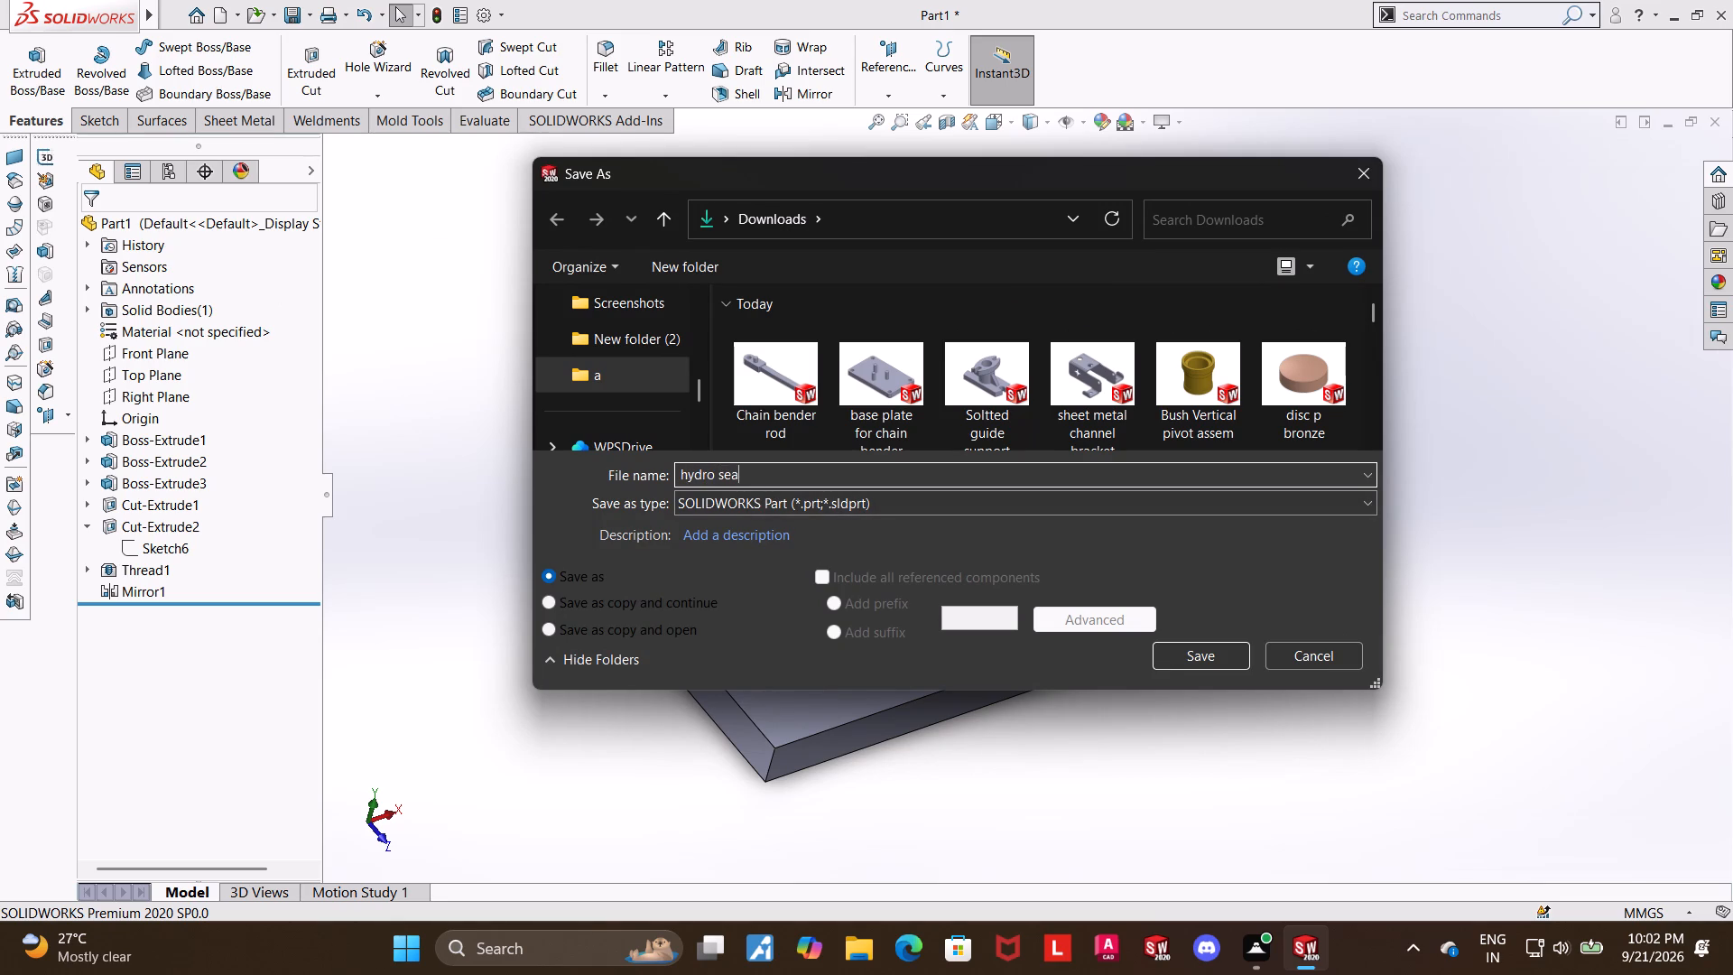
{"action": "key", "text": "space"}
{"action": "type", "text": "base"}
{"action": "left_click", "coordinate": [1218, 640]}
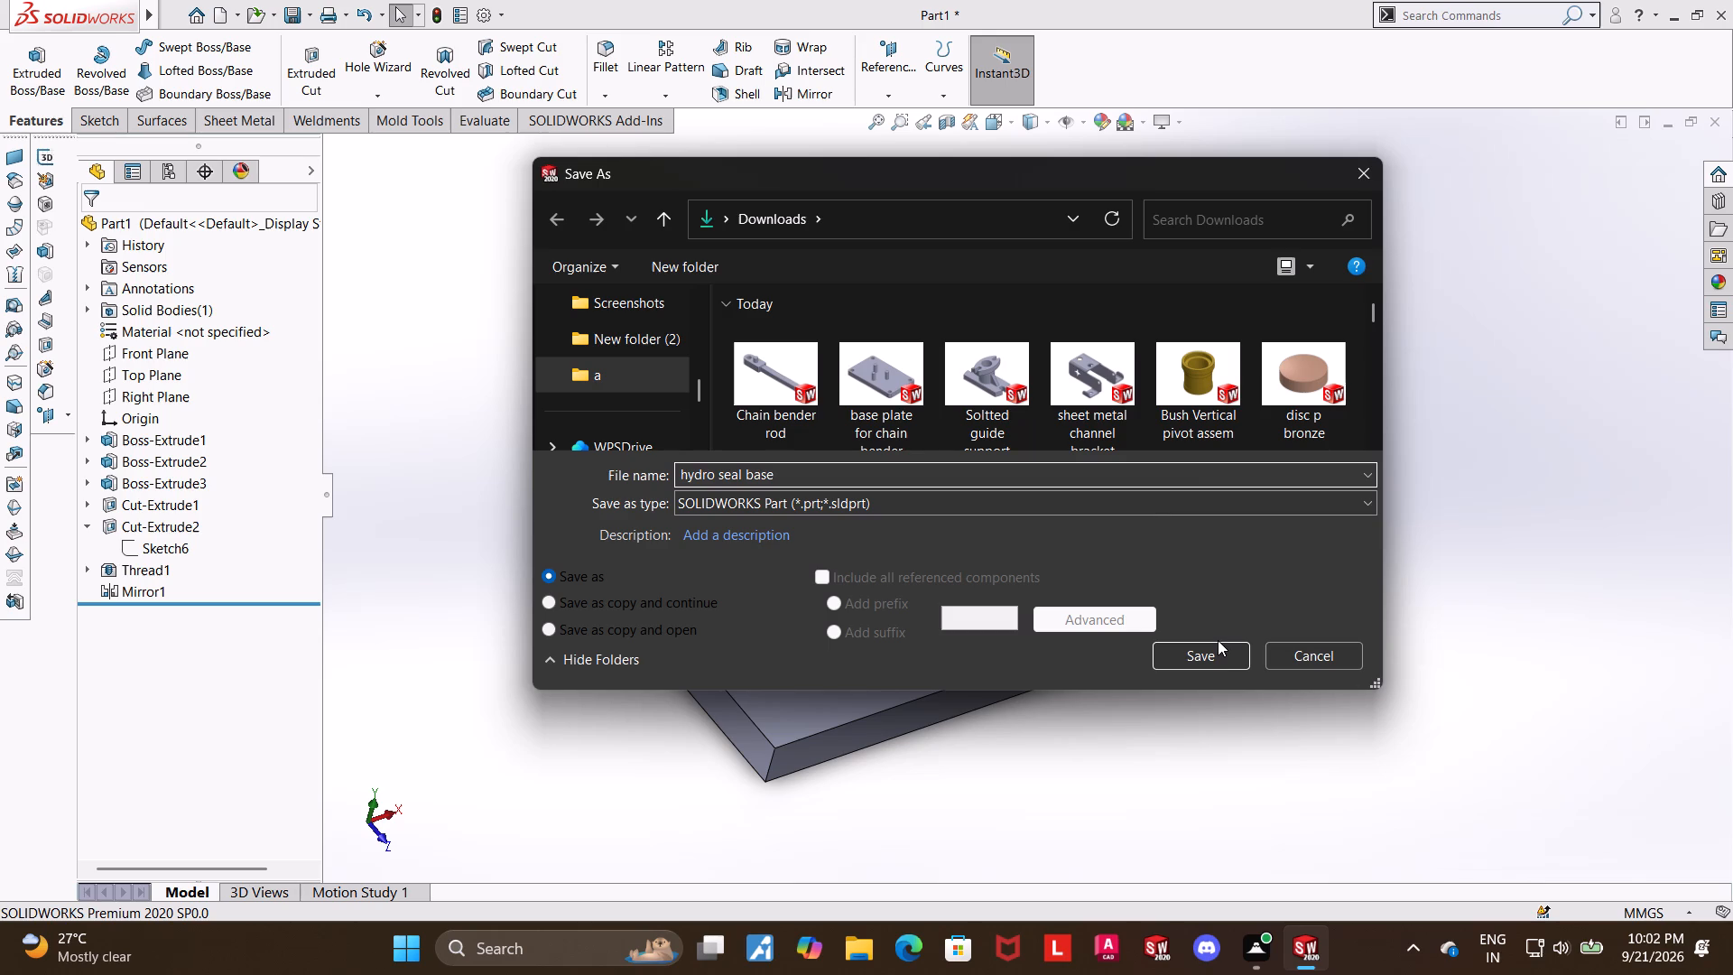
{"action": "left_click", "coordinate": [1213, 649]}
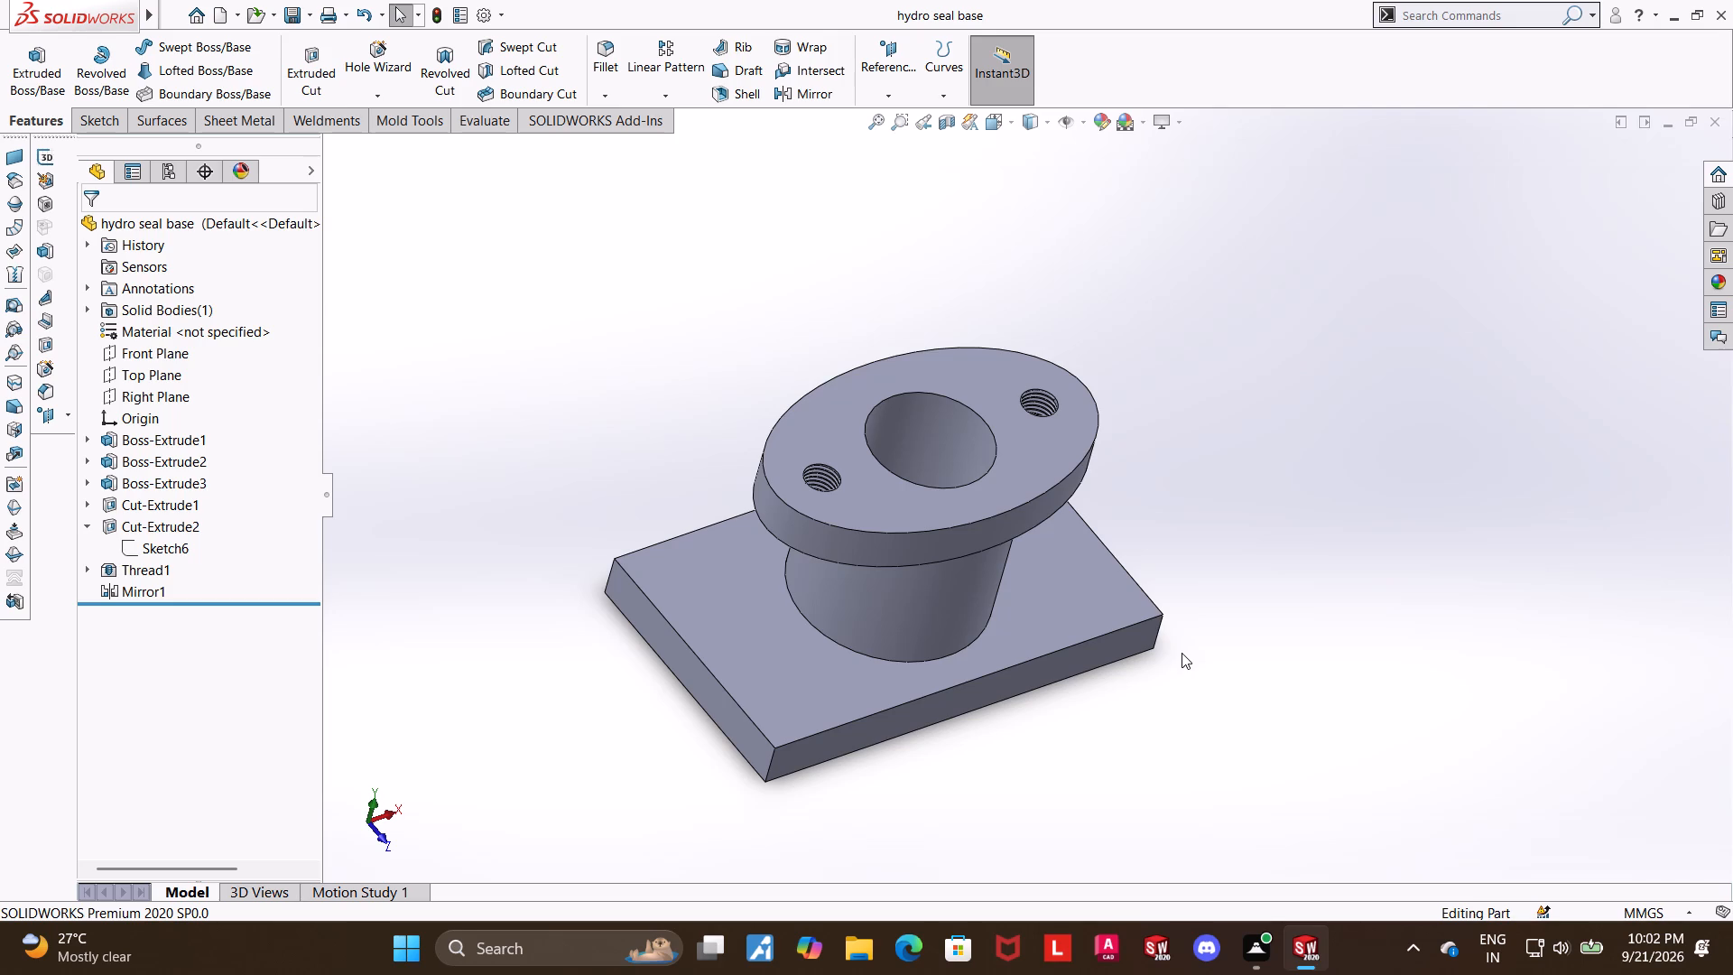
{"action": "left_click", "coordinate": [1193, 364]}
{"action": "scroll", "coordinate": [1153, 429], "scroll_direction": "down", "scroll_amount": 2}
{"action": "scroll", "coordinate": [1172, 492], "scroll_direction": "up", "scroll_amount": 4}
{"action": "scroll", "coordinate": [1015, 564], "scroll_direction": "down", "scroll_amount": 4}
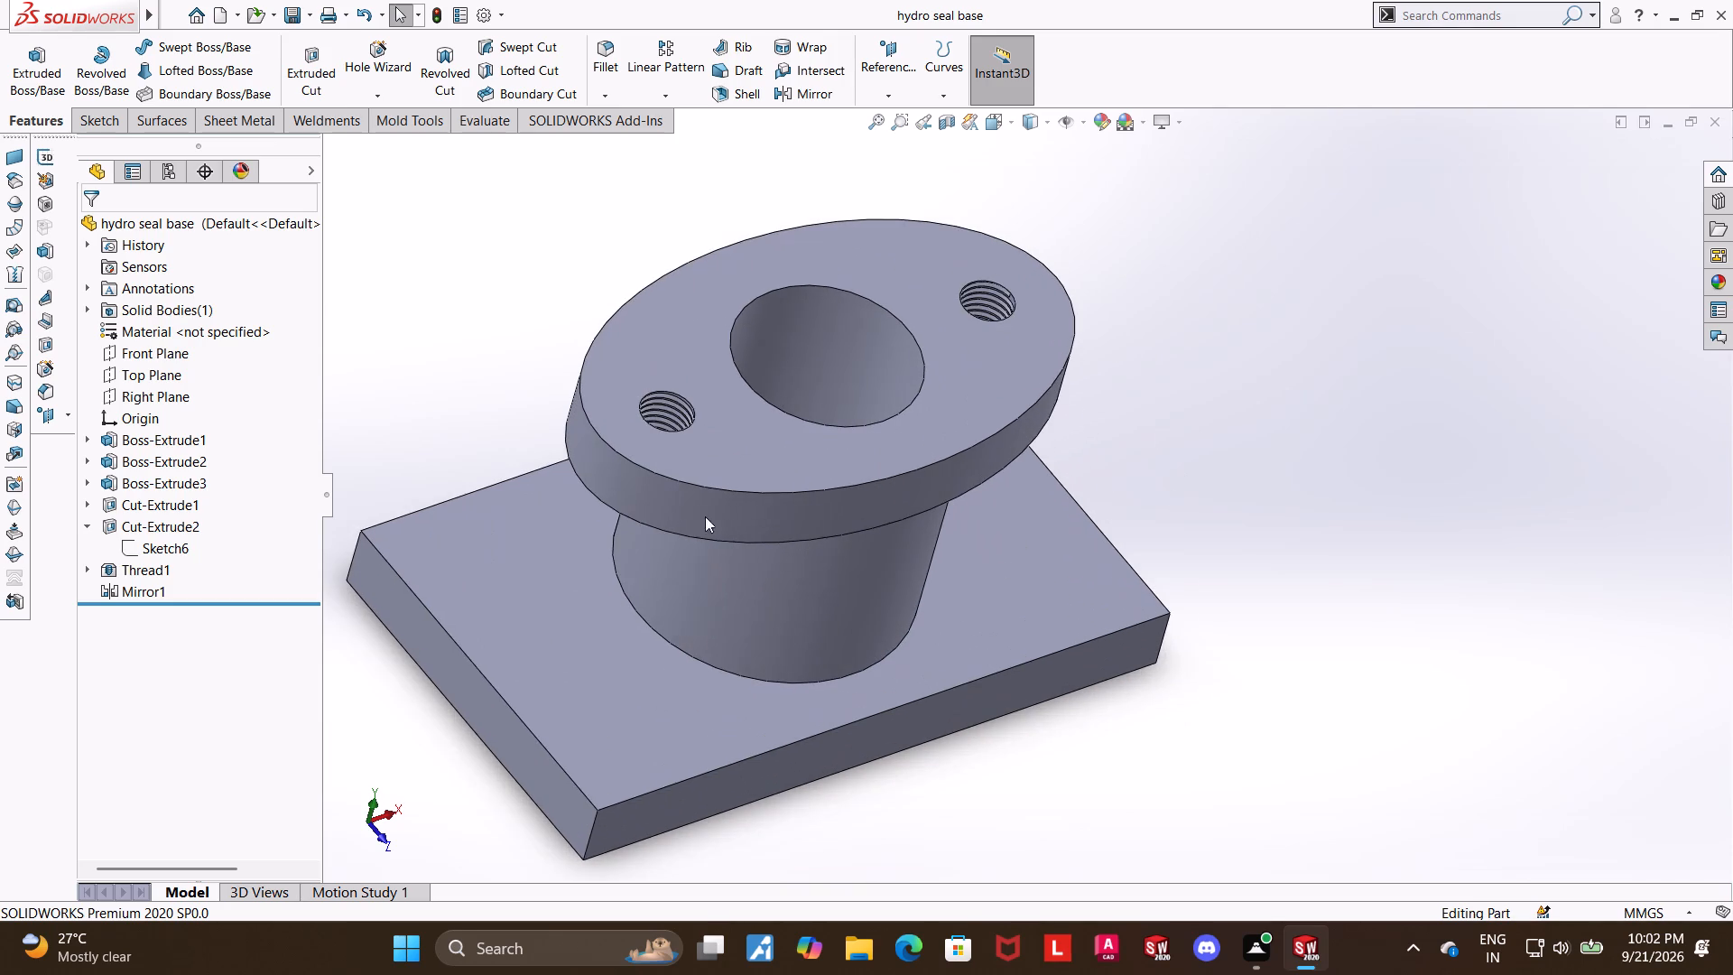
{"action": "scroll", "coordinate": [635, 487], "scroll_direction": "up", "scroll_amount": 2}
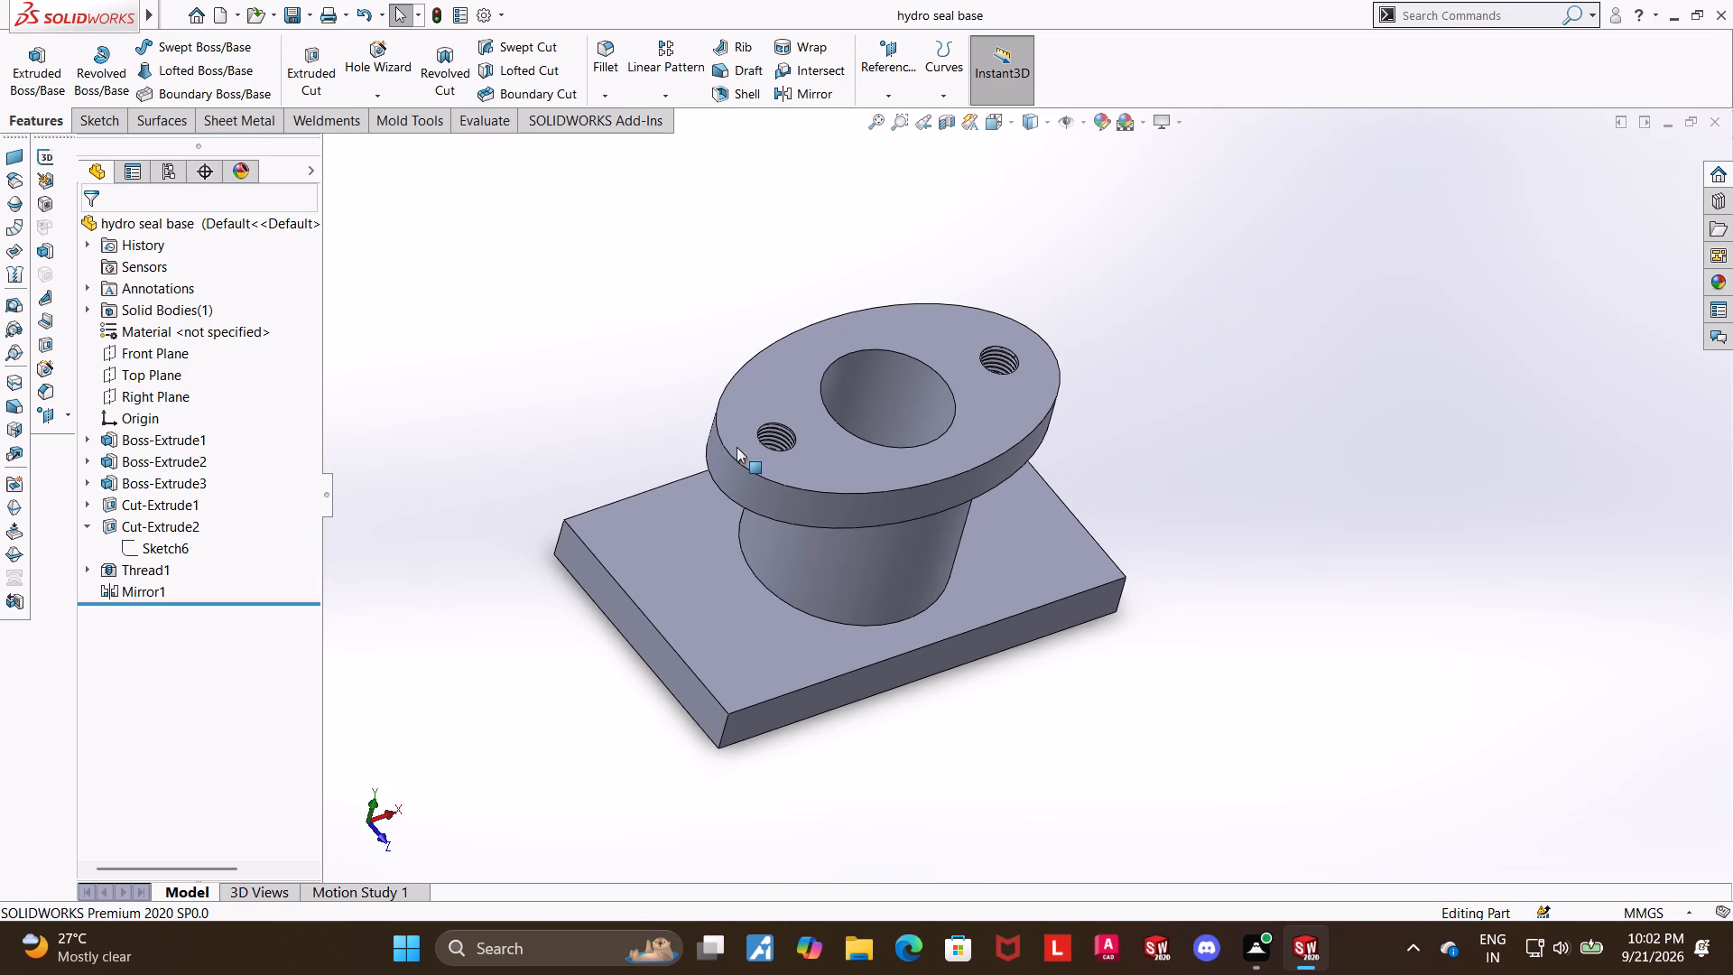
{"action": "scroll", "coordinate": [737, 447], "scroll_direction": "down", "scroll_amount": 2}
Create a new part document.
{"action": "left_click", "coordinate": [218, 15]}
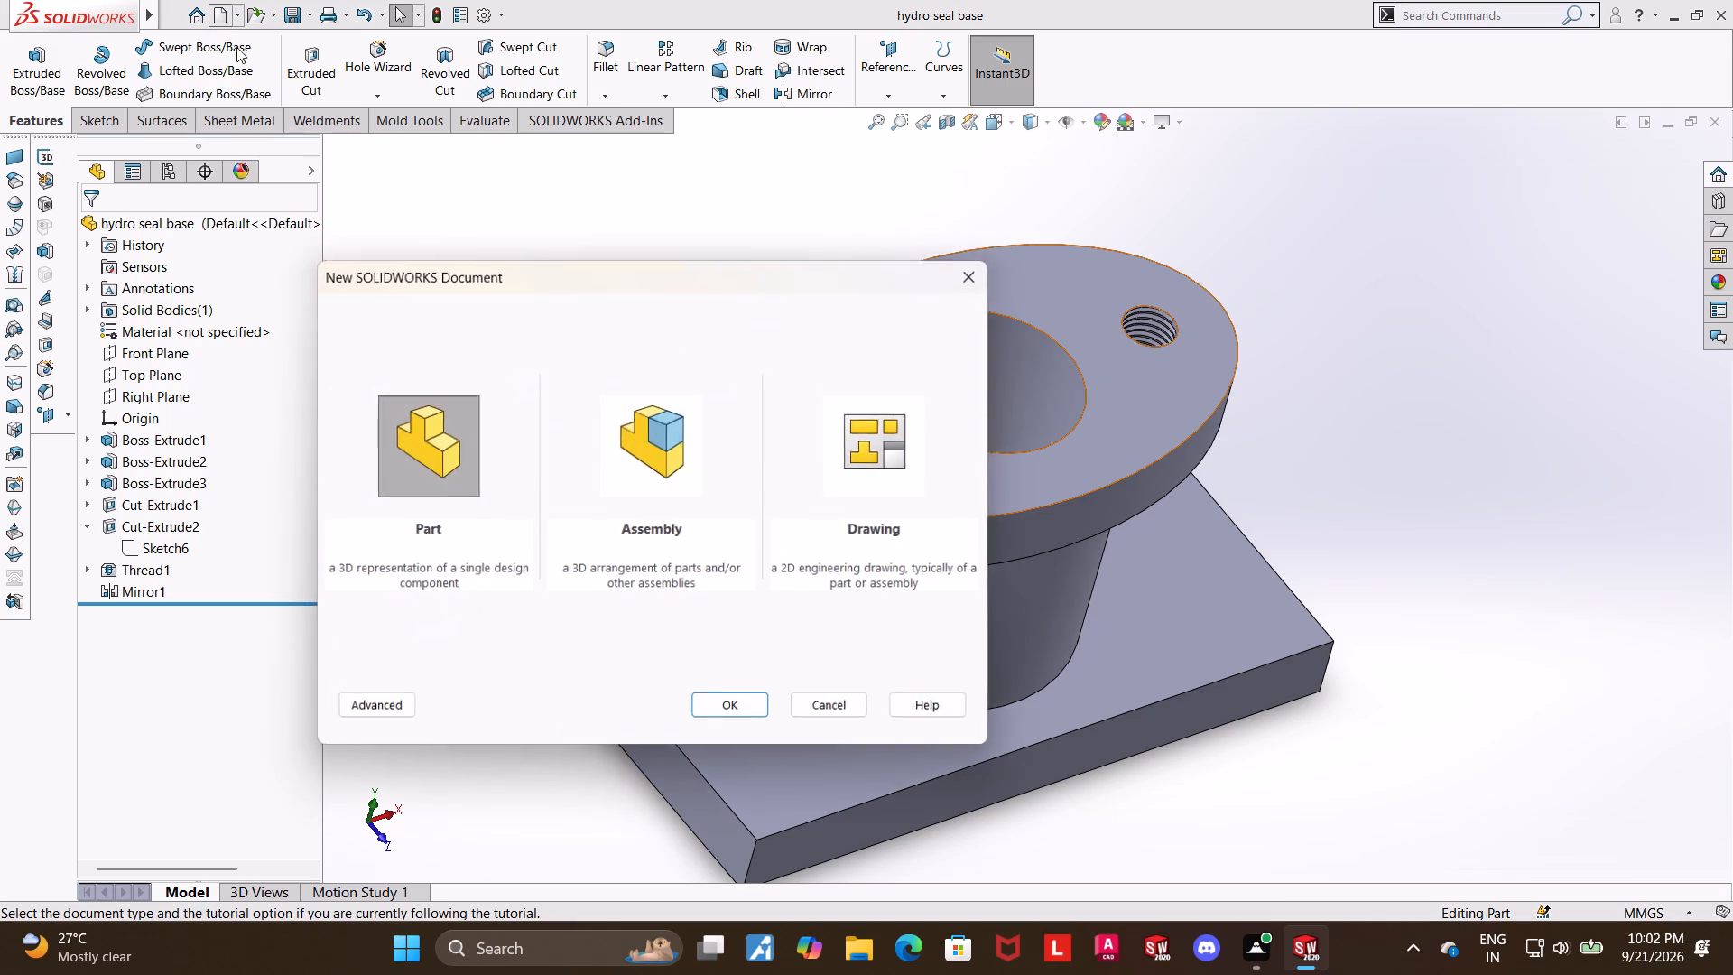
{"action": "double_click", "coordinate": [410, 404]}
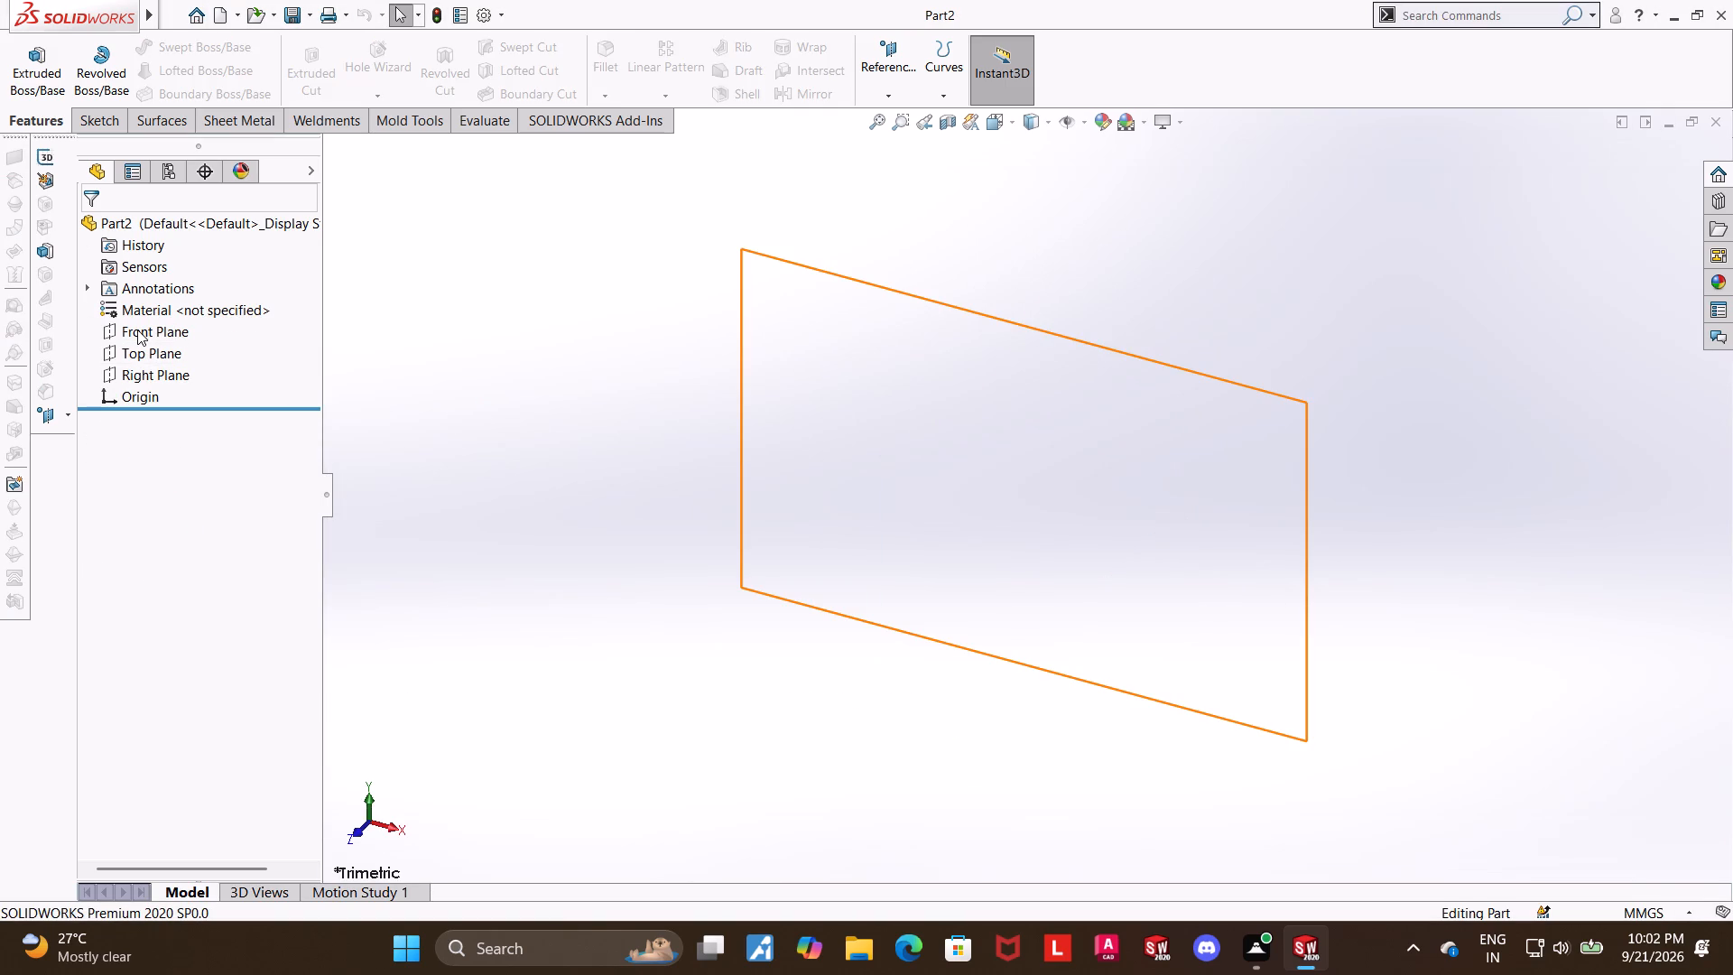
Sketch a circle about 115 mm in diameter on the Top Plane, centred on the origin.
{"action": "left_click", "coordinate": [137, 330]}
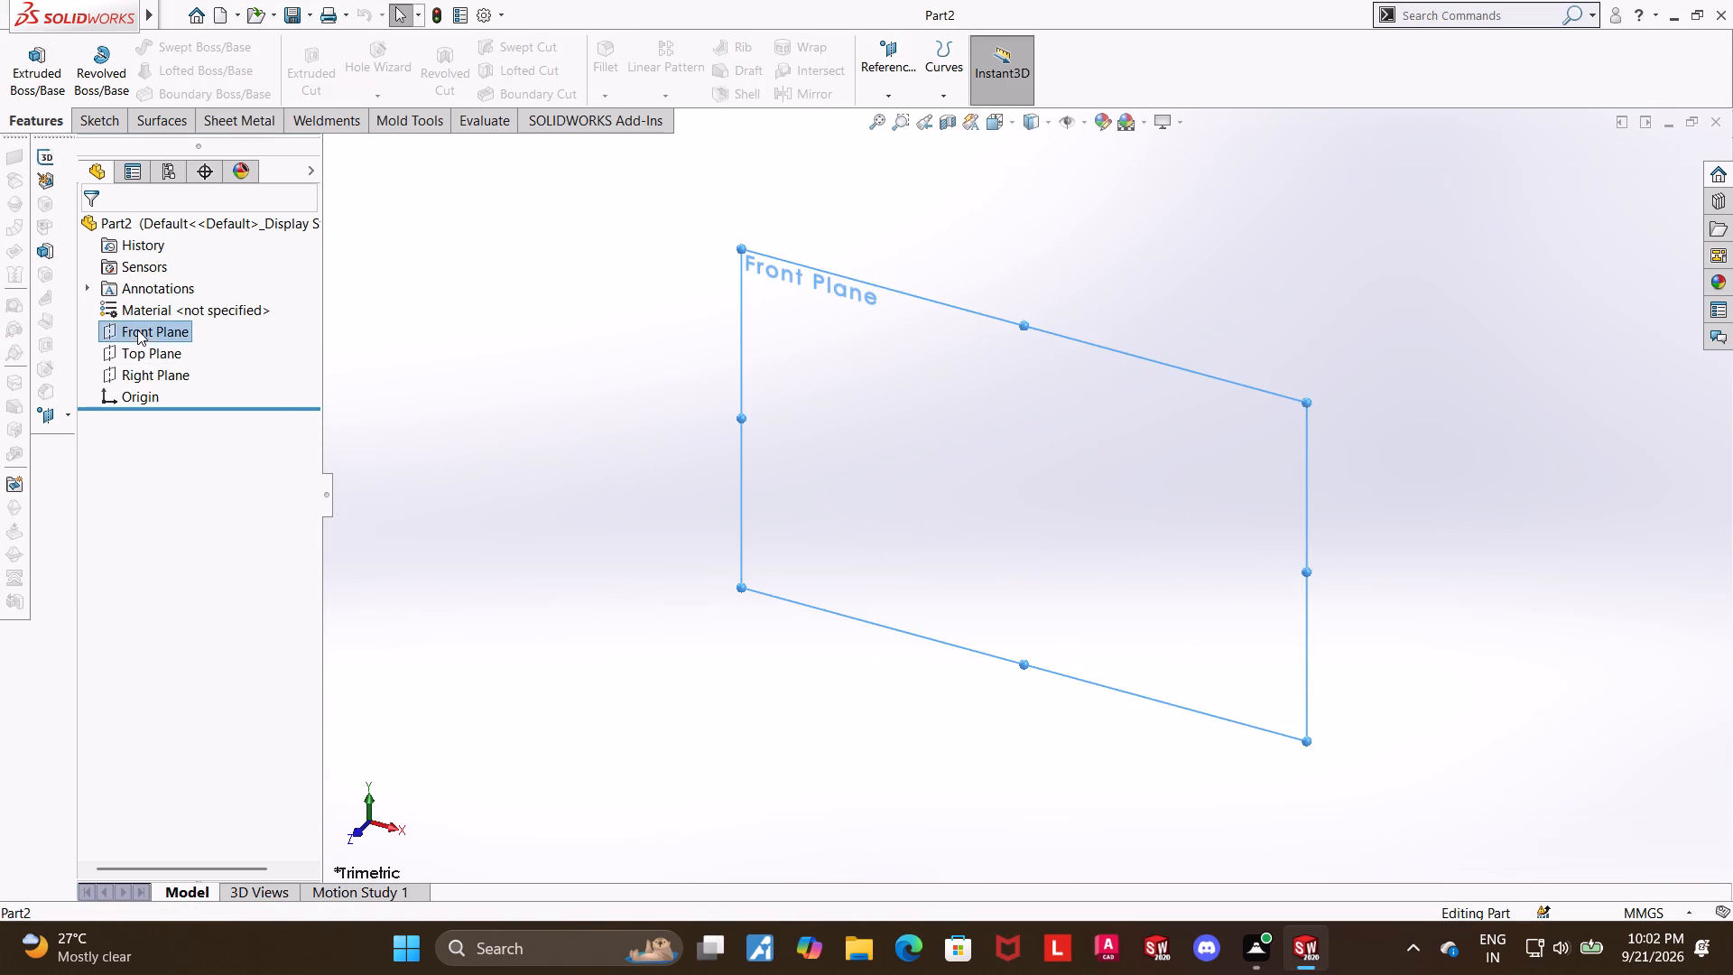
{"action": "left_click", "coordinate": [146, 362]}
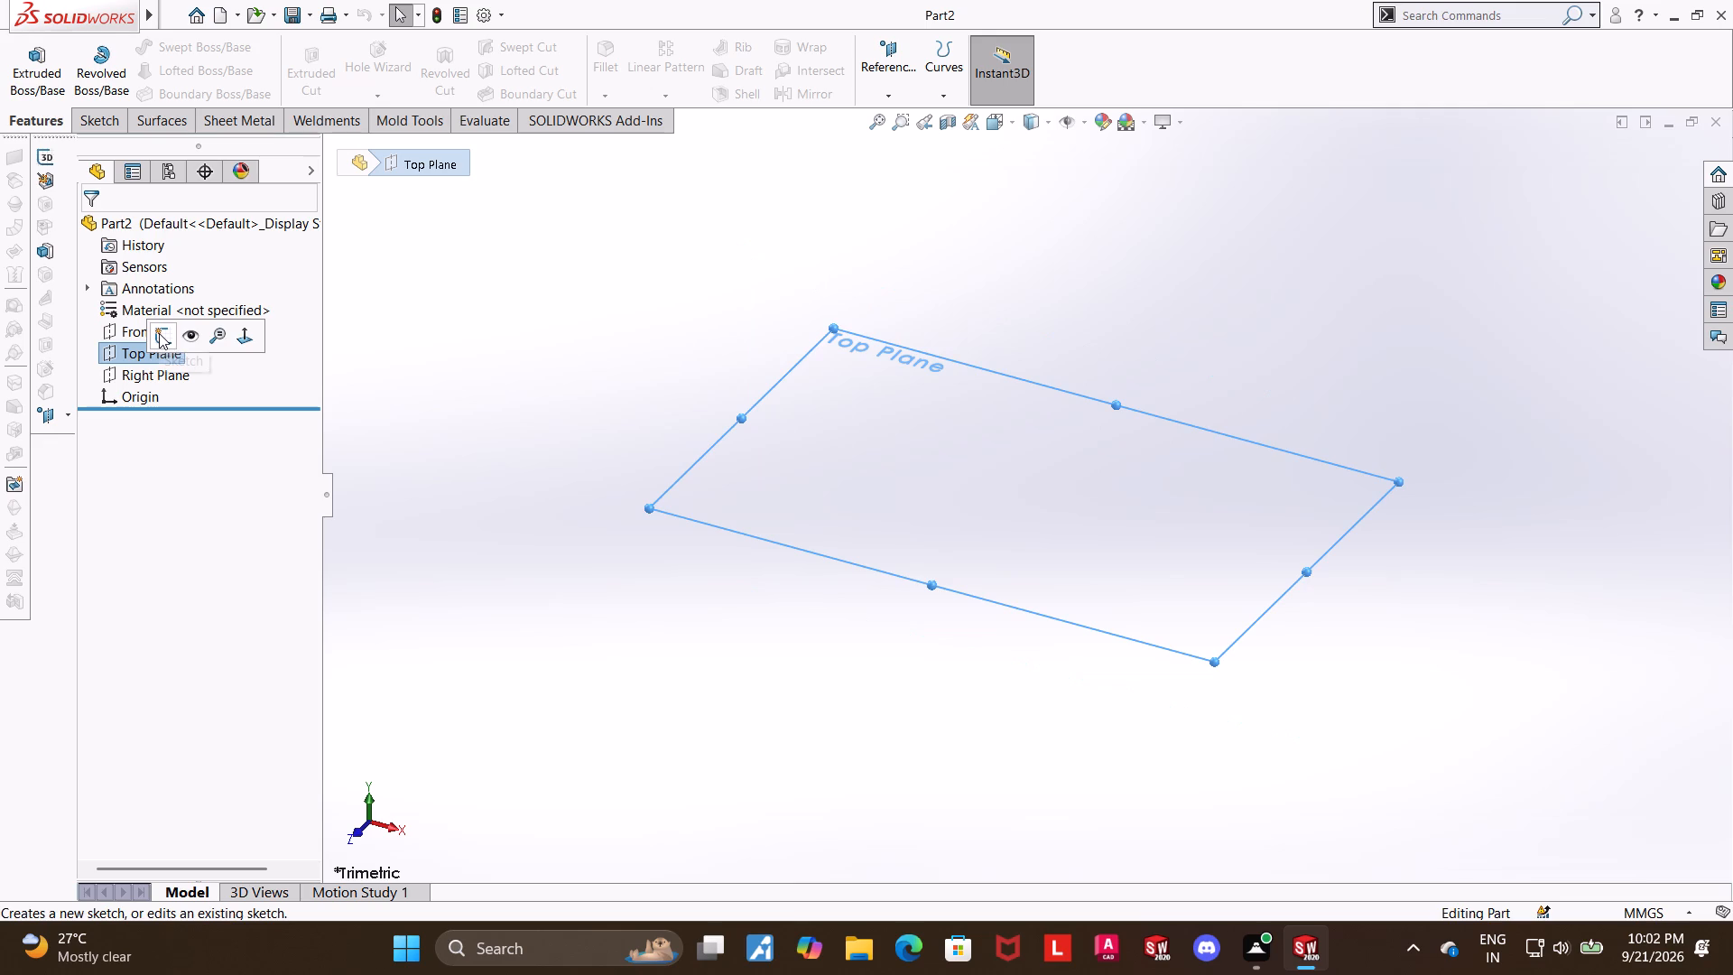
{"action": "left_click", "coordinate": [159, 333]}
{"action": "left_click", "coordinate": [216, 51]}
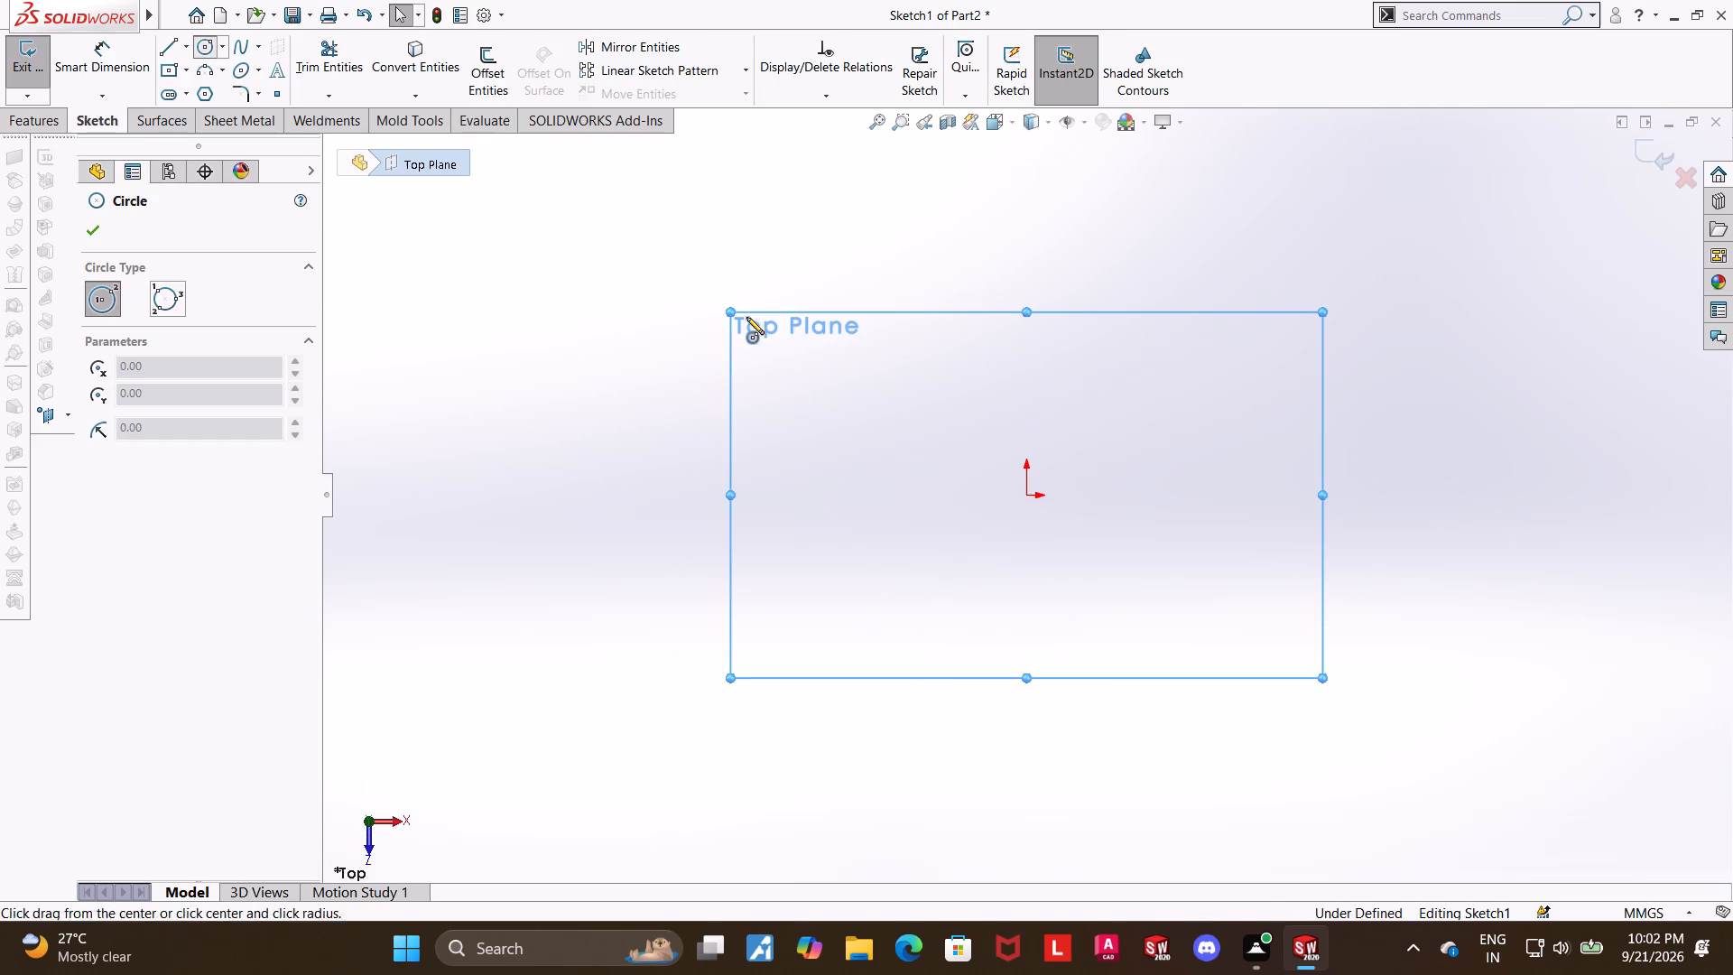
{"action": "left_click", "coordinate": [1025, 492]}
{"action": "left_click", "coordinate": [1193, 400]}
{"action": "key", "text": "Escape"}
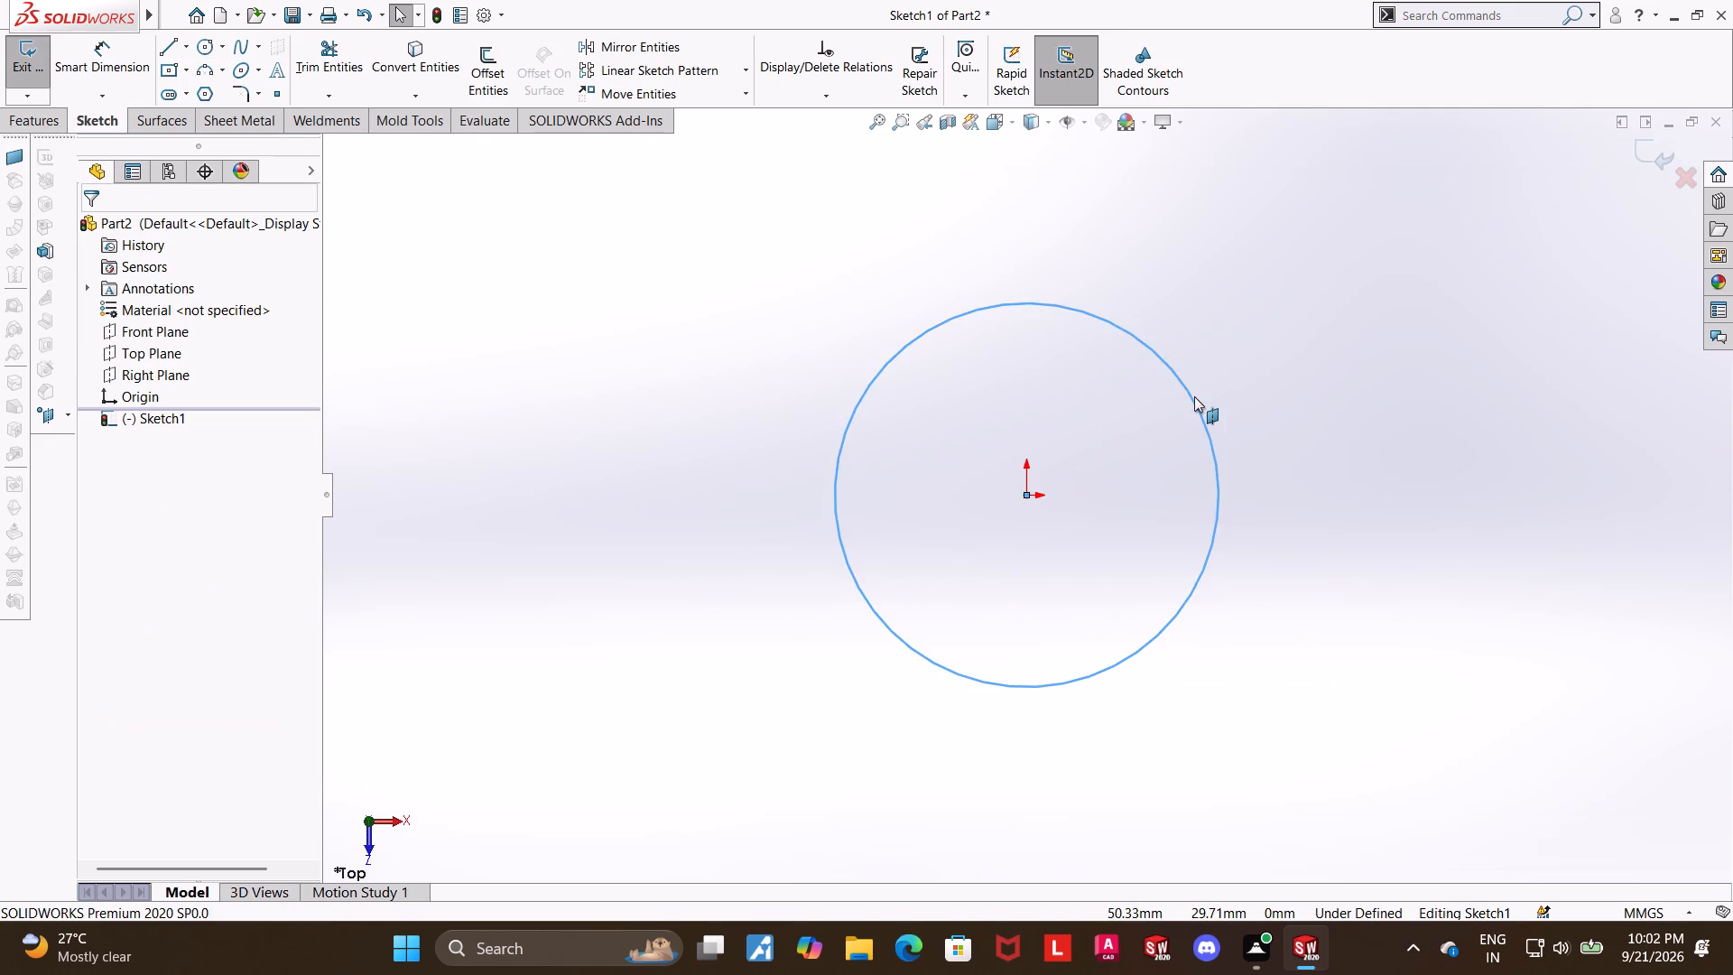
{"action": "key", "text": "Escape"}
{"action": "key", "text": "Escape"}
Dimension the circle's diameter as 42 mm and exit the sketch.
{"action": "left_click", "coordinate": [111, 67]}
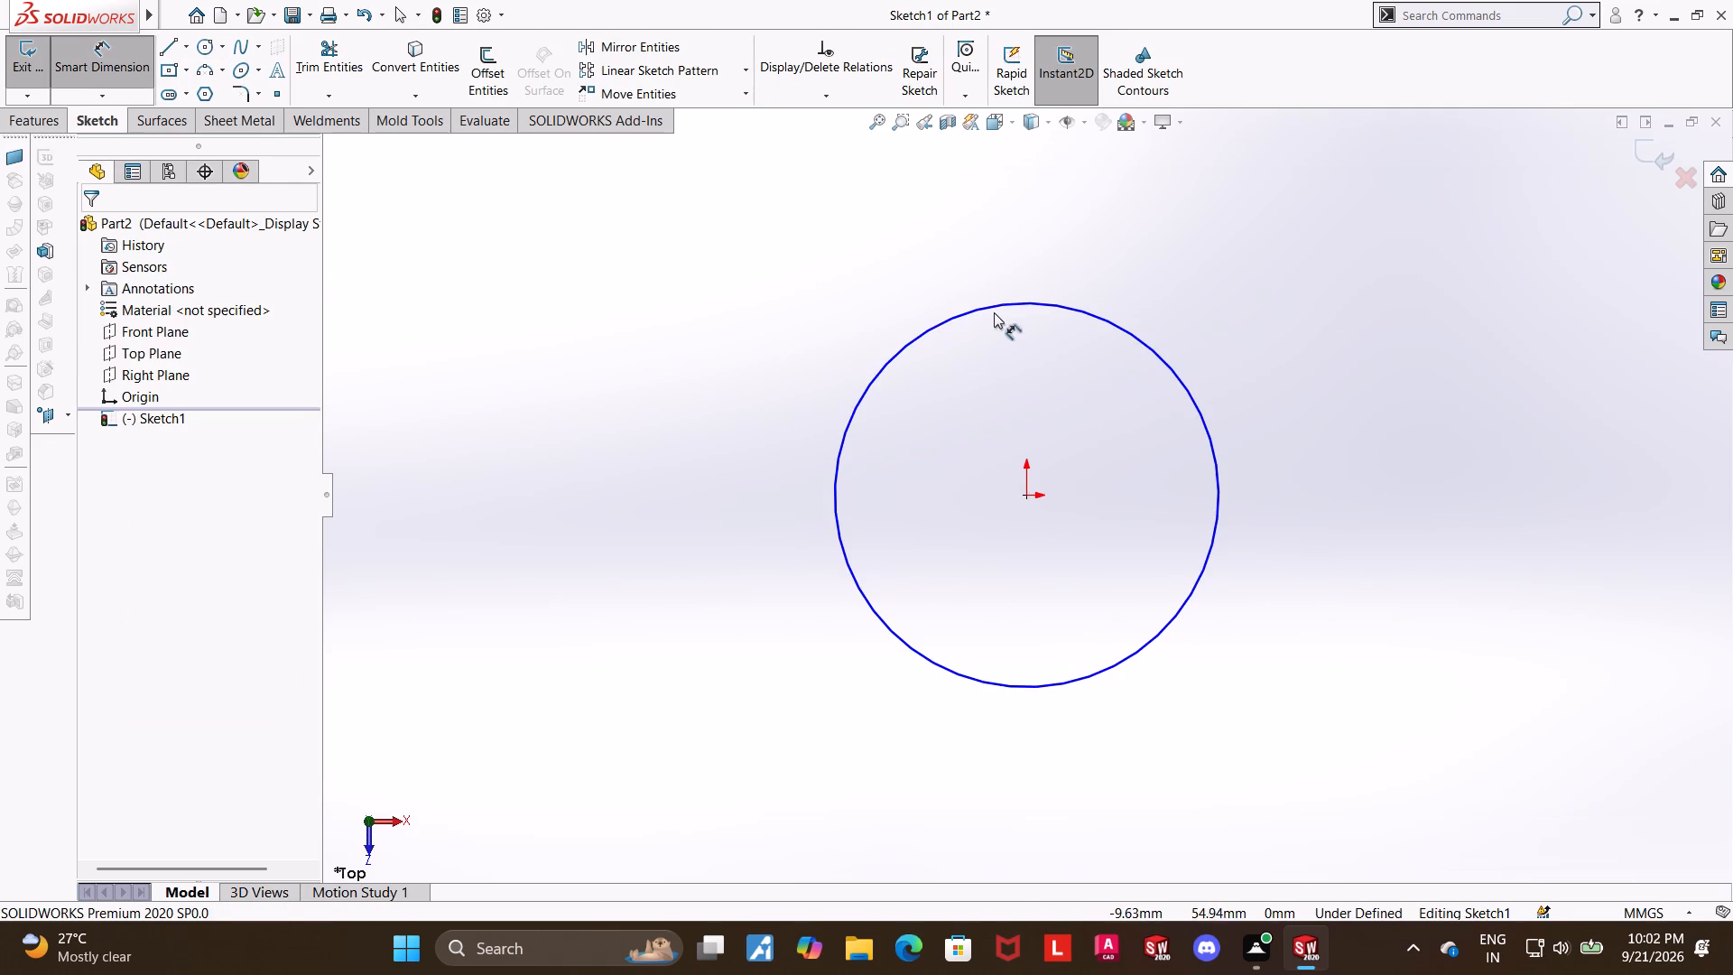
{"action": "left_click", "coordinate": [992, 309]}
{"action": "left_click", "coordinate": [880, 254]}
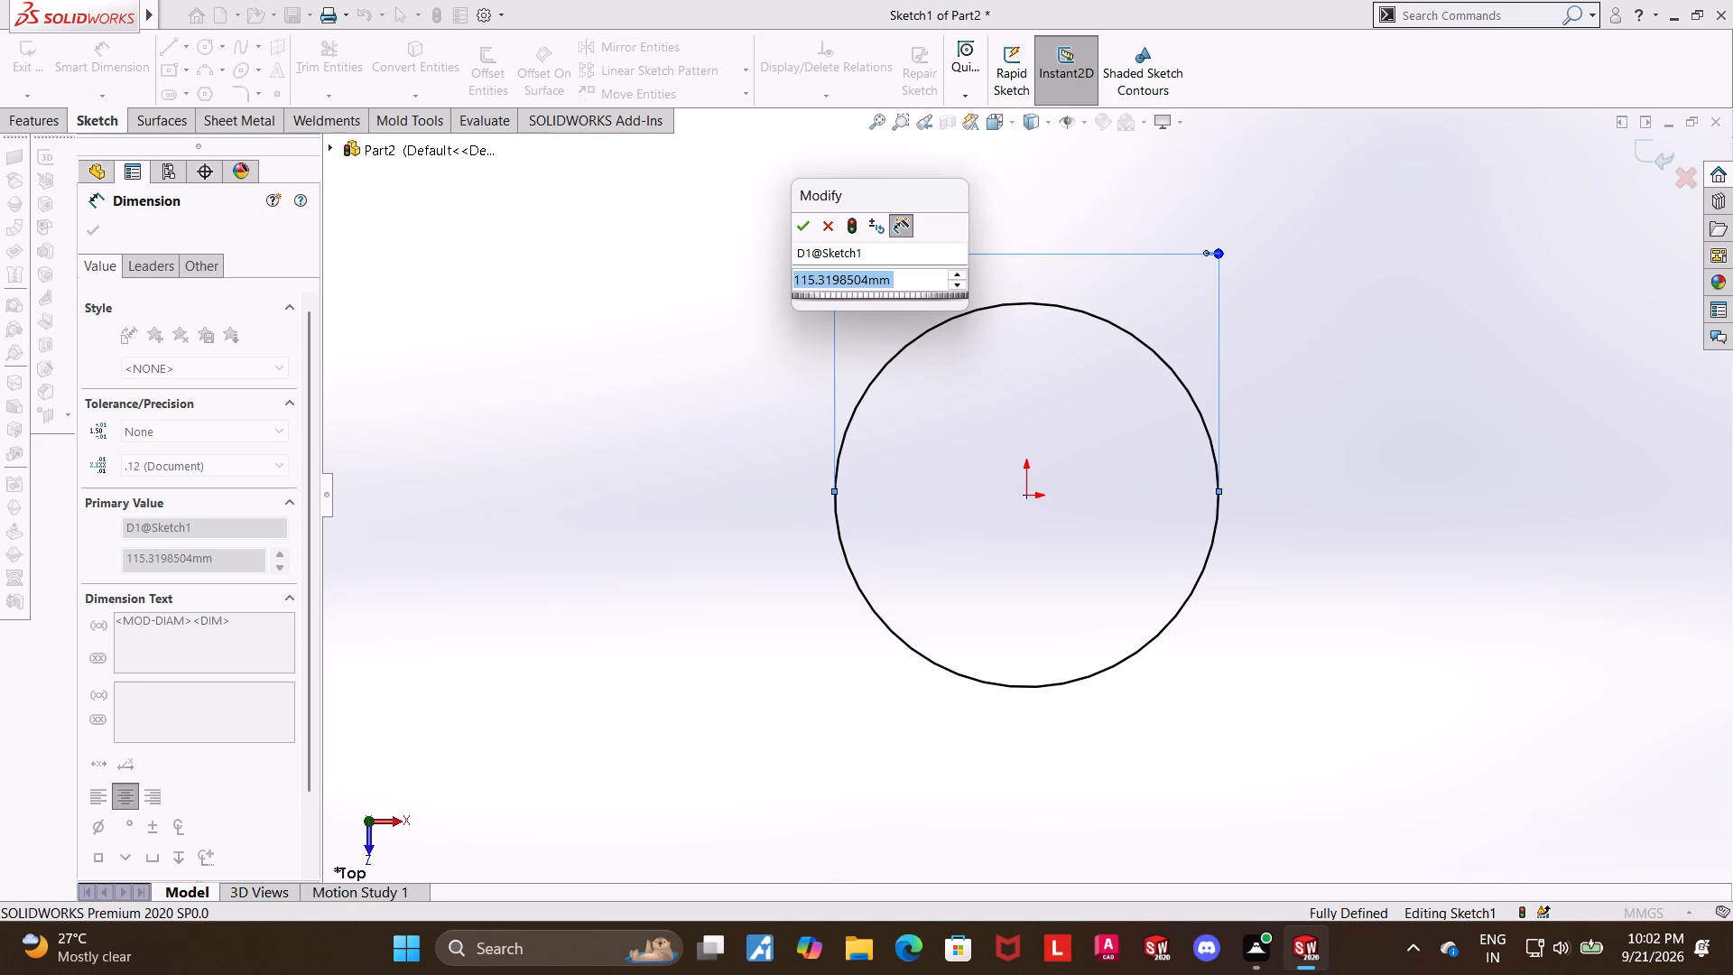
{"action": "key", "text": "4"}
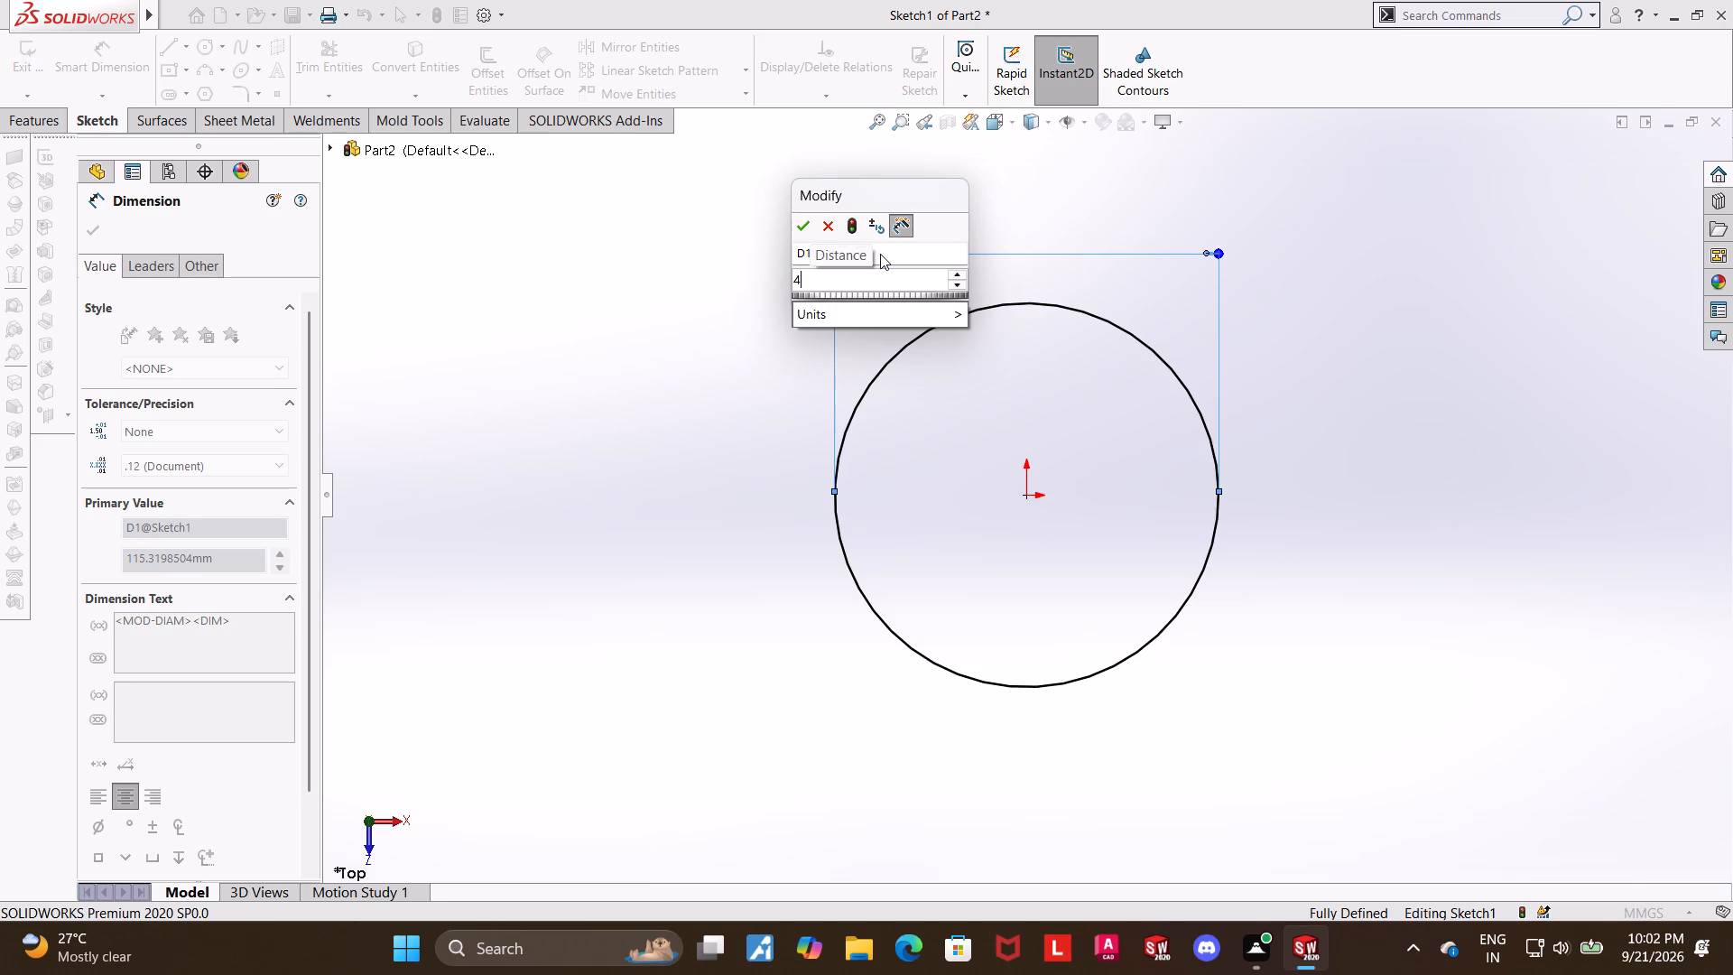
{"action": "key", "text": "2"}
{"action": "key", "text": "Return"}
{"action": "left_click", "coordinate": [1626, 268]}
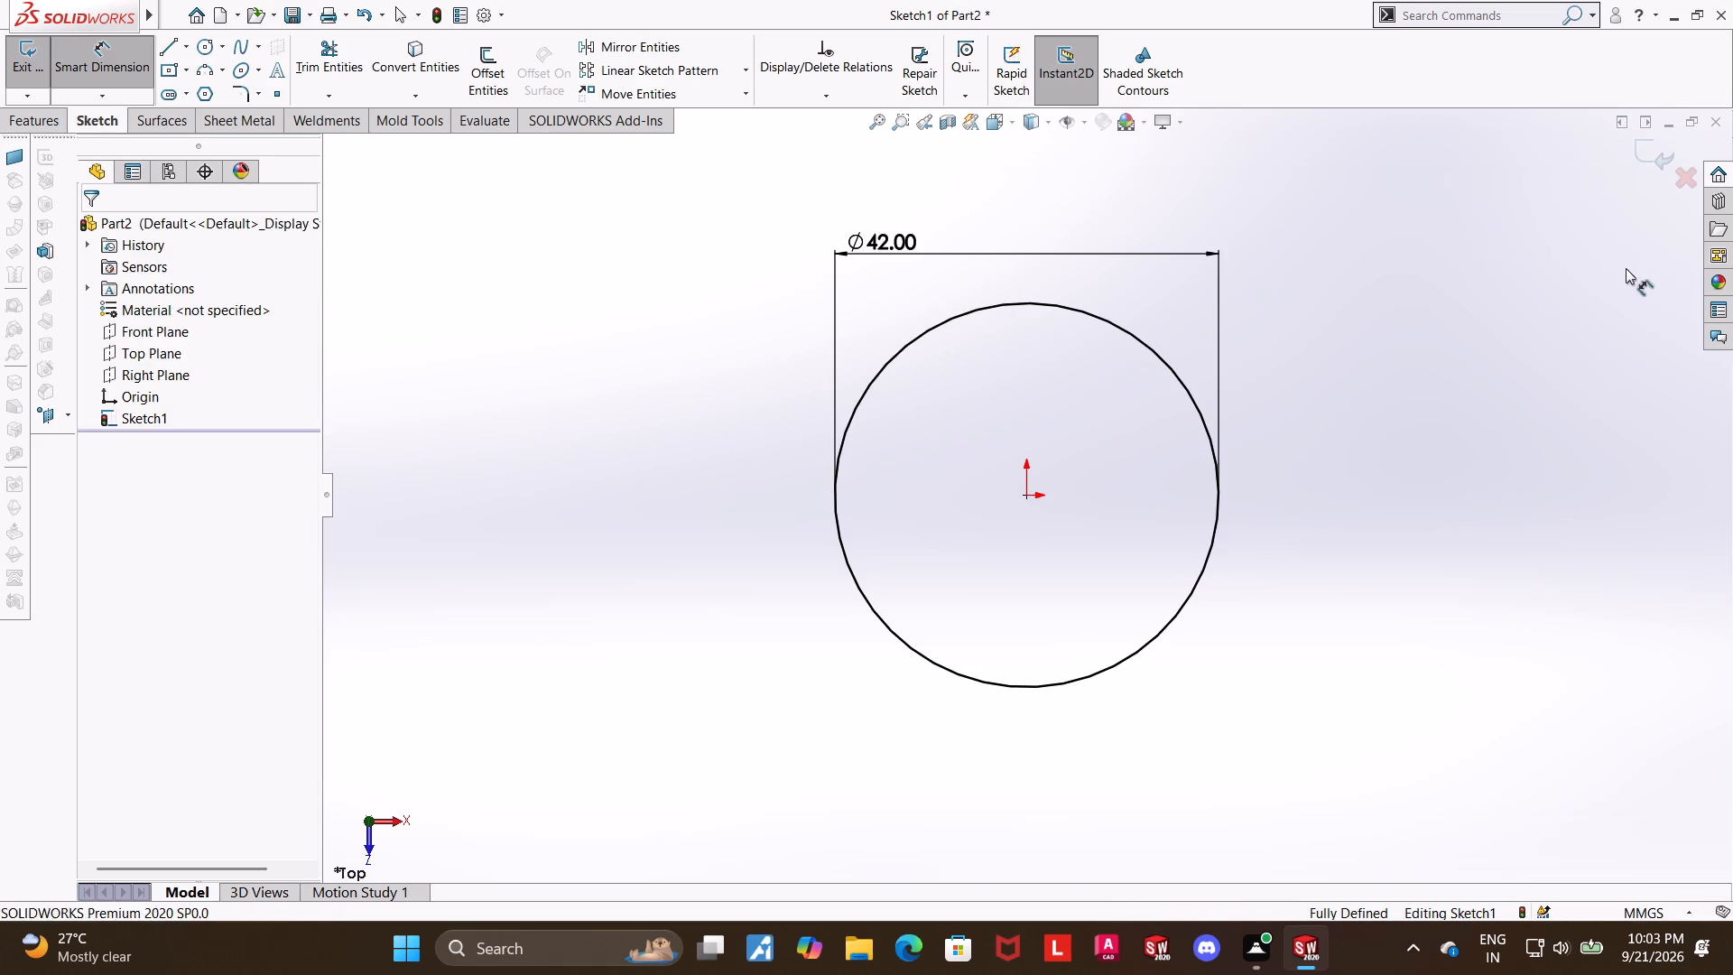
{"action": "left_click", "coordinate": [1636, 159]}
Extrude the 42 mm circle as a blind boss with a depth of 45 mm.
{"action": "middle_click_drag", "start_coordinate": [1242, 515], "coordinate": [1271, 297]}
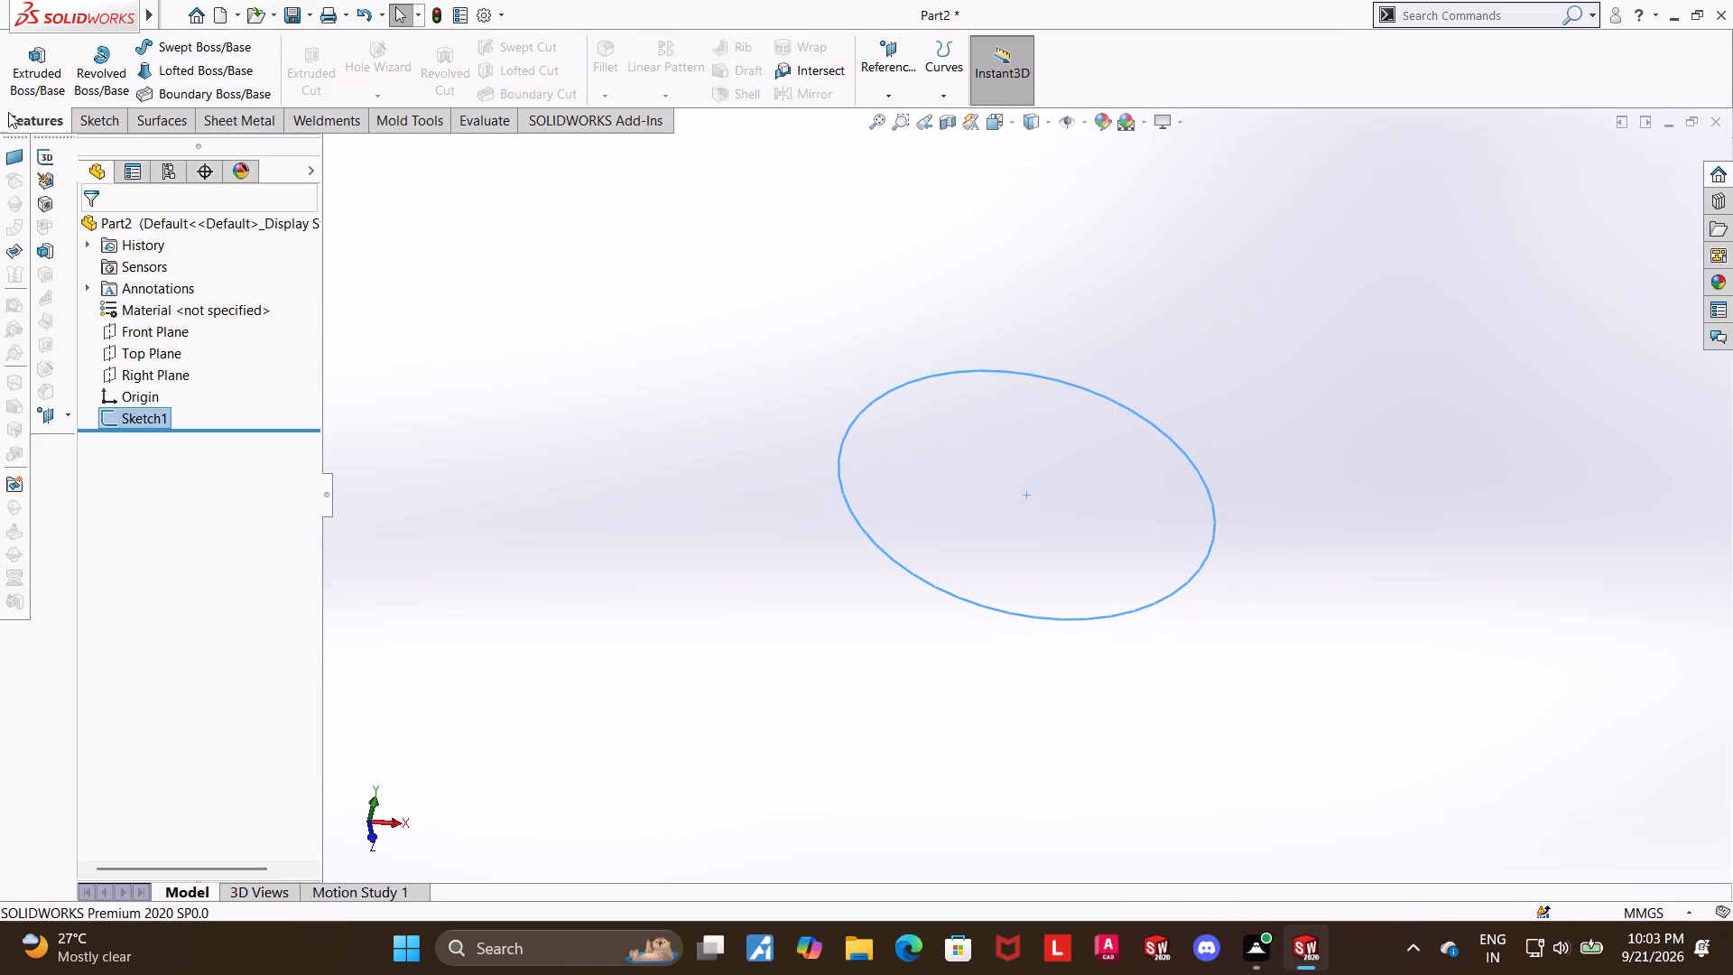
{"action": "left_click", "coordinate": [14, 65]}
{"action": "middle_click", "coordinate": [681, 401]}
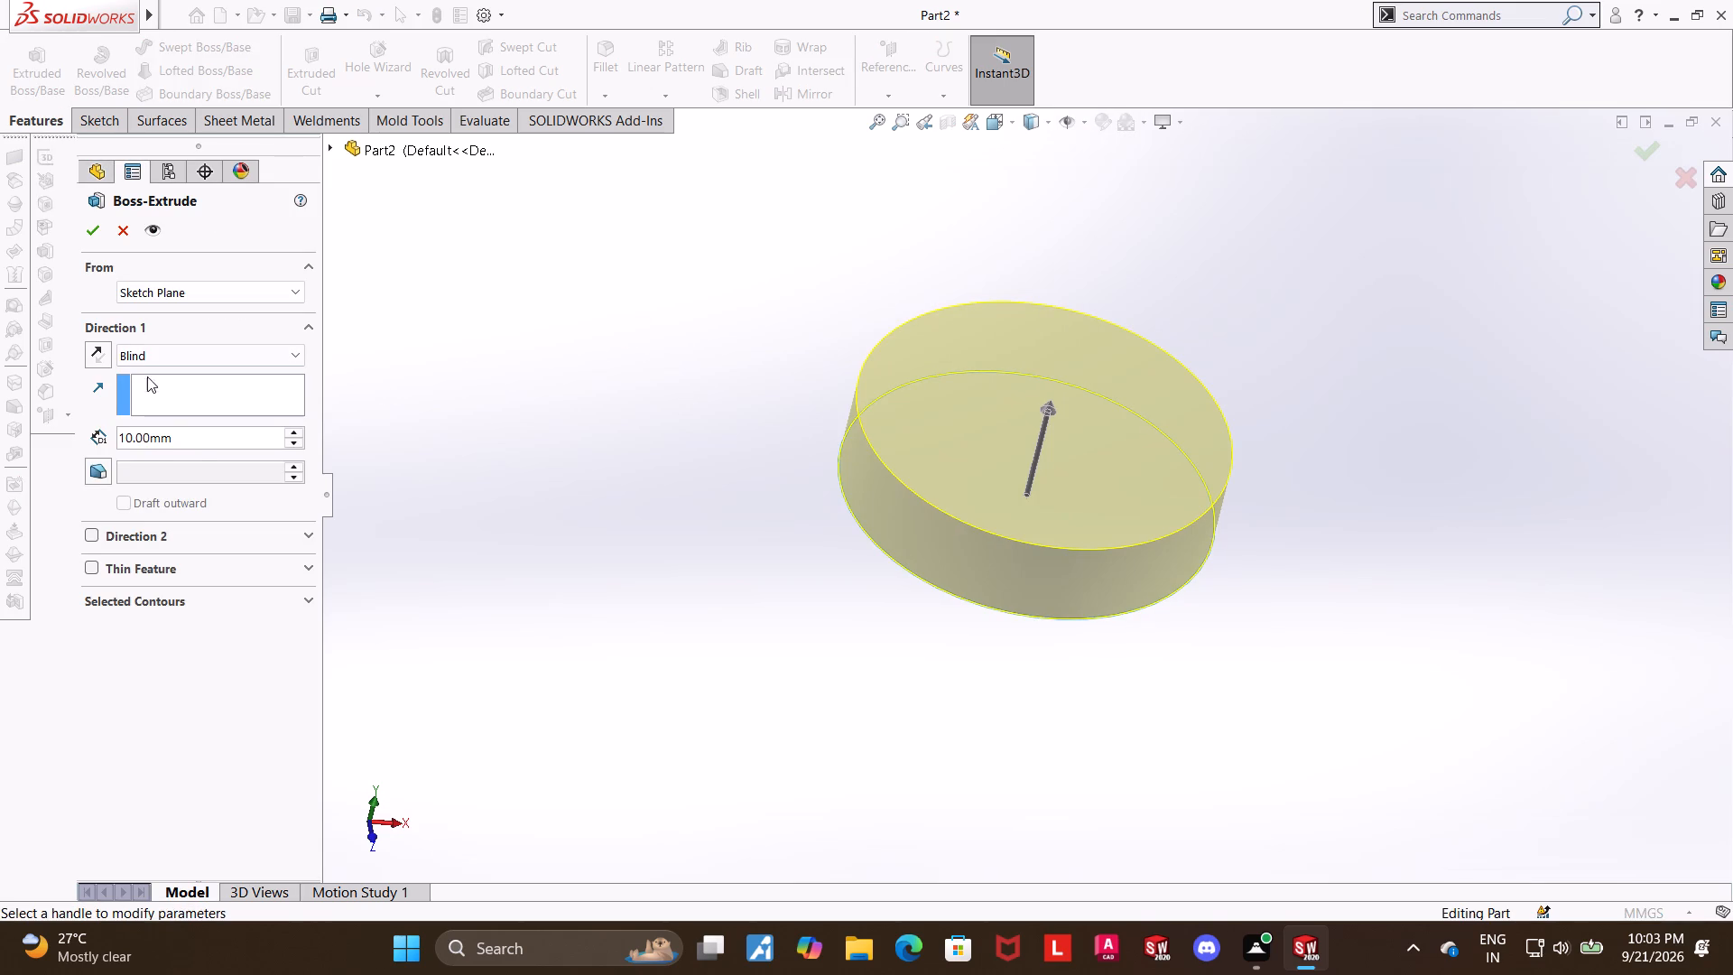
{"action": "left_click", "coordinate": [193, 439]}
{"action": "left_click_drag", "start_coordinate": [194, 439], "coordinate": [0, 431]}
{"action": "type", "text": "45"}
{"action": "key", "text": "Return"}
{"action": "scroll", "coordinate": [879, 537], "scroll_direction": "up", "scroll_amount": 3}
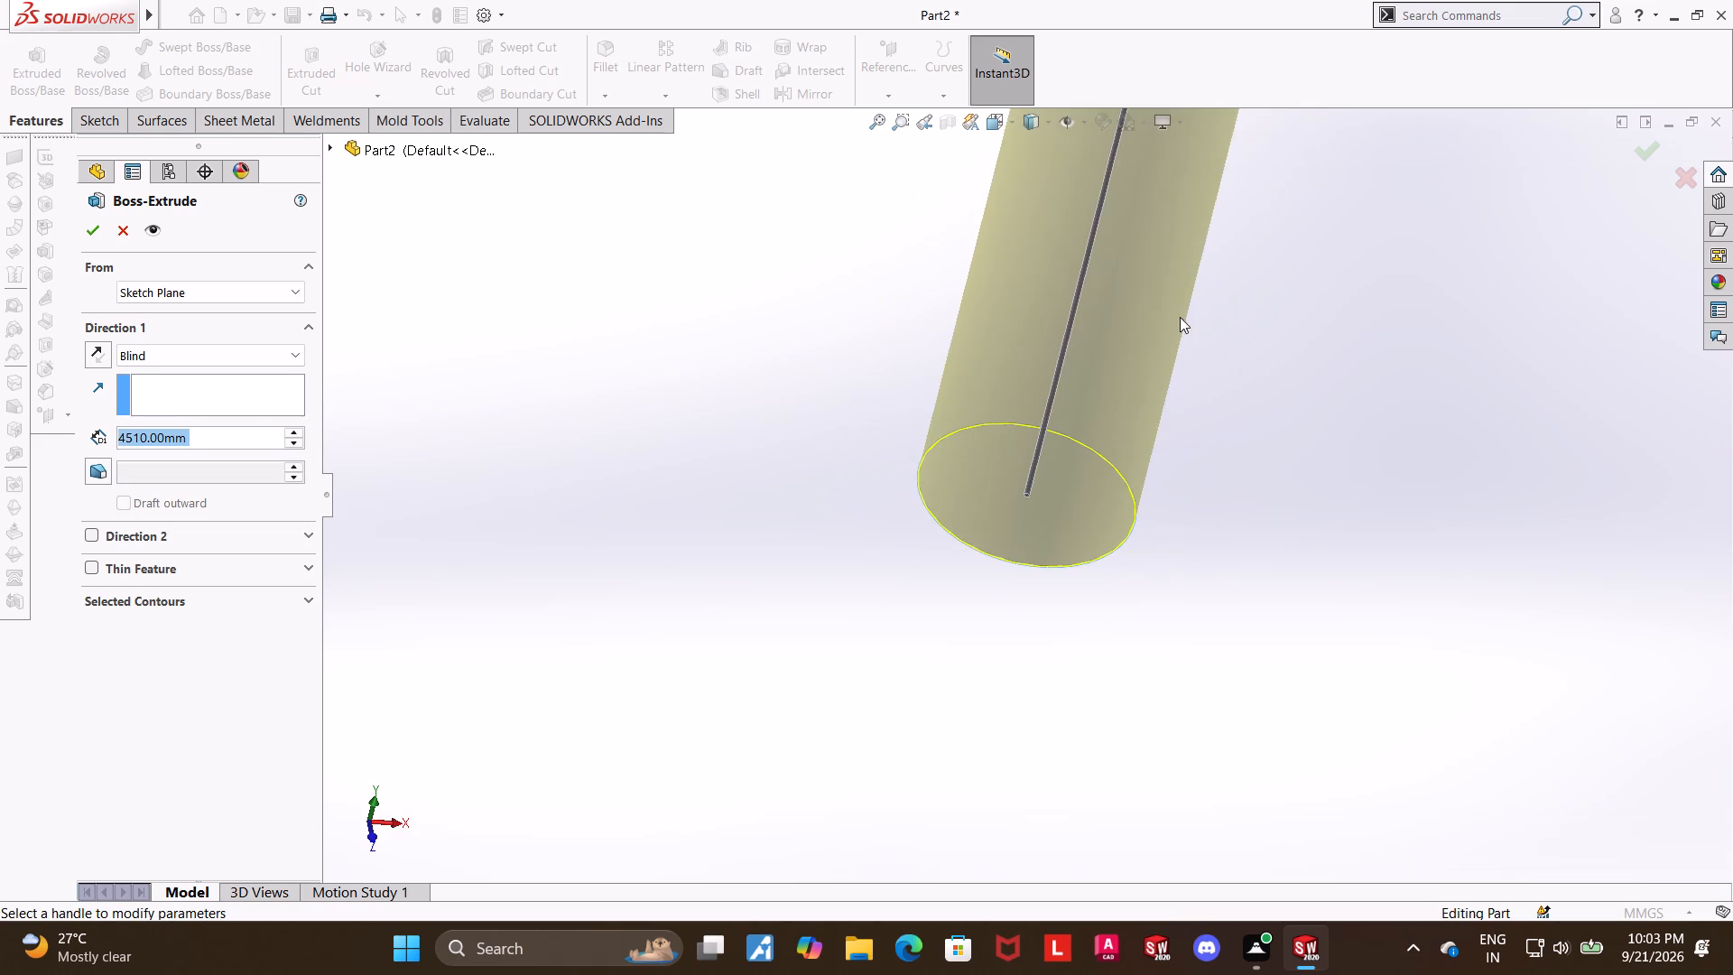
{"action": "scroll", "coordinate": [1294, 302], "scroll_direction": "up", "scroll_amount": 6}
{"action": "type", "text": "45"}
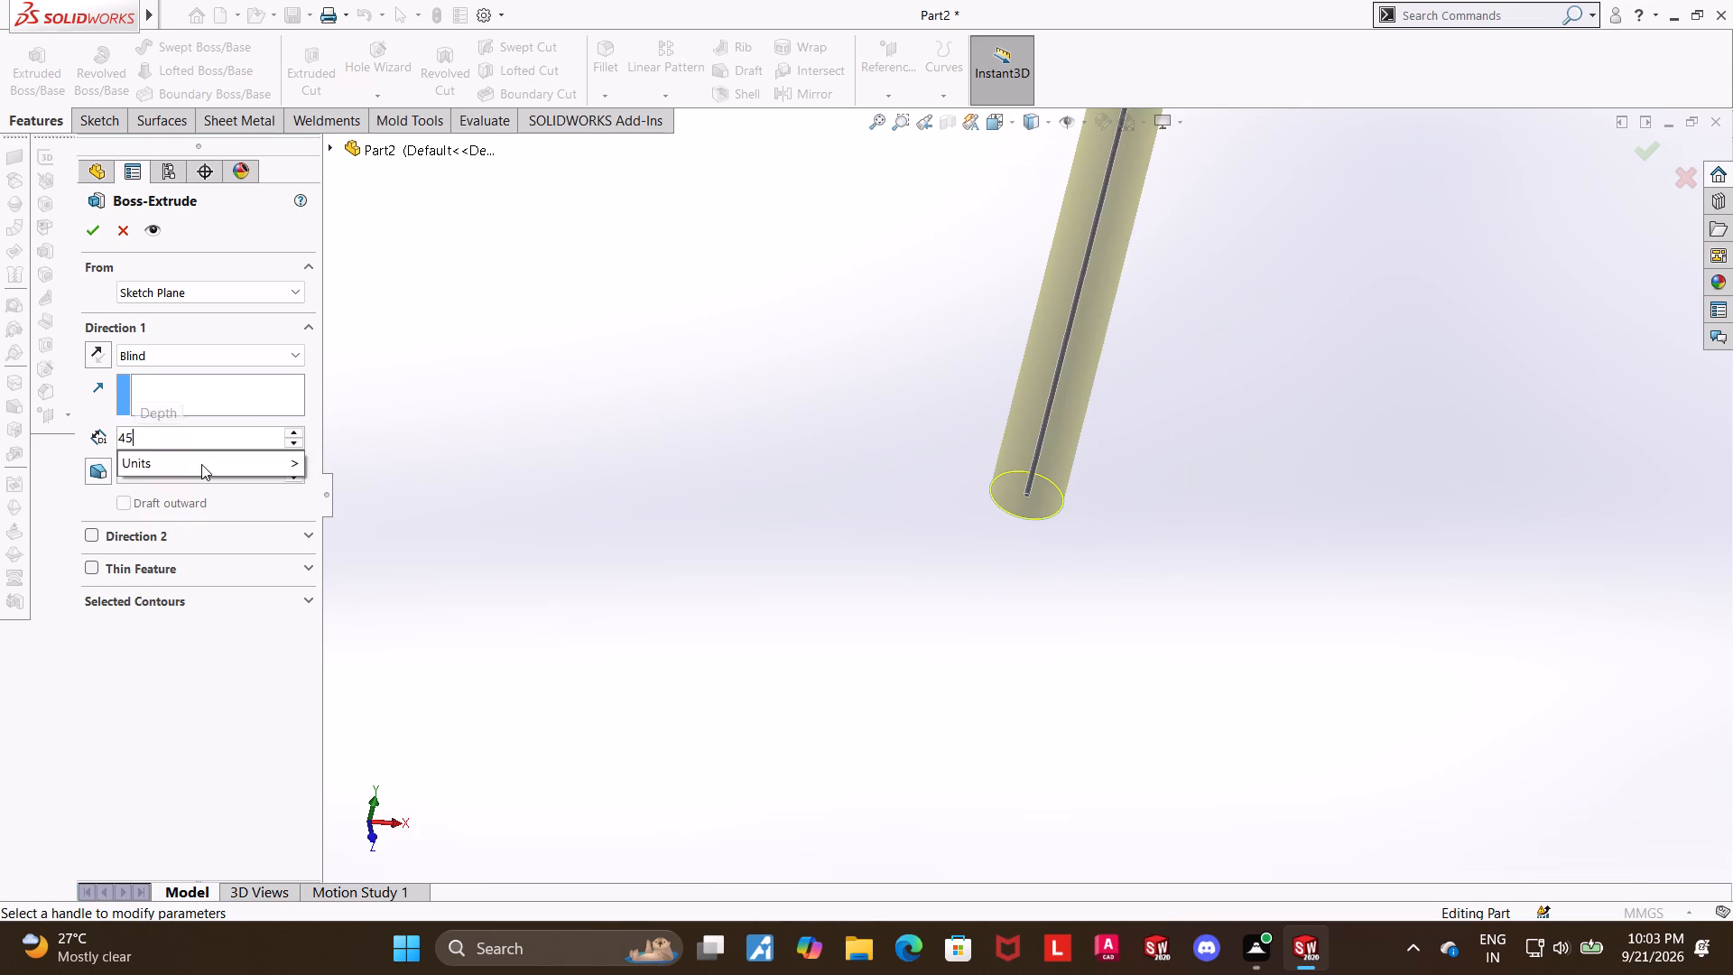
{"action": "key", "text": "Return"}
{"action": "scroll", "coordinate": [1113, 428], "scroll_direction": "down", "scroll_amount": 3}
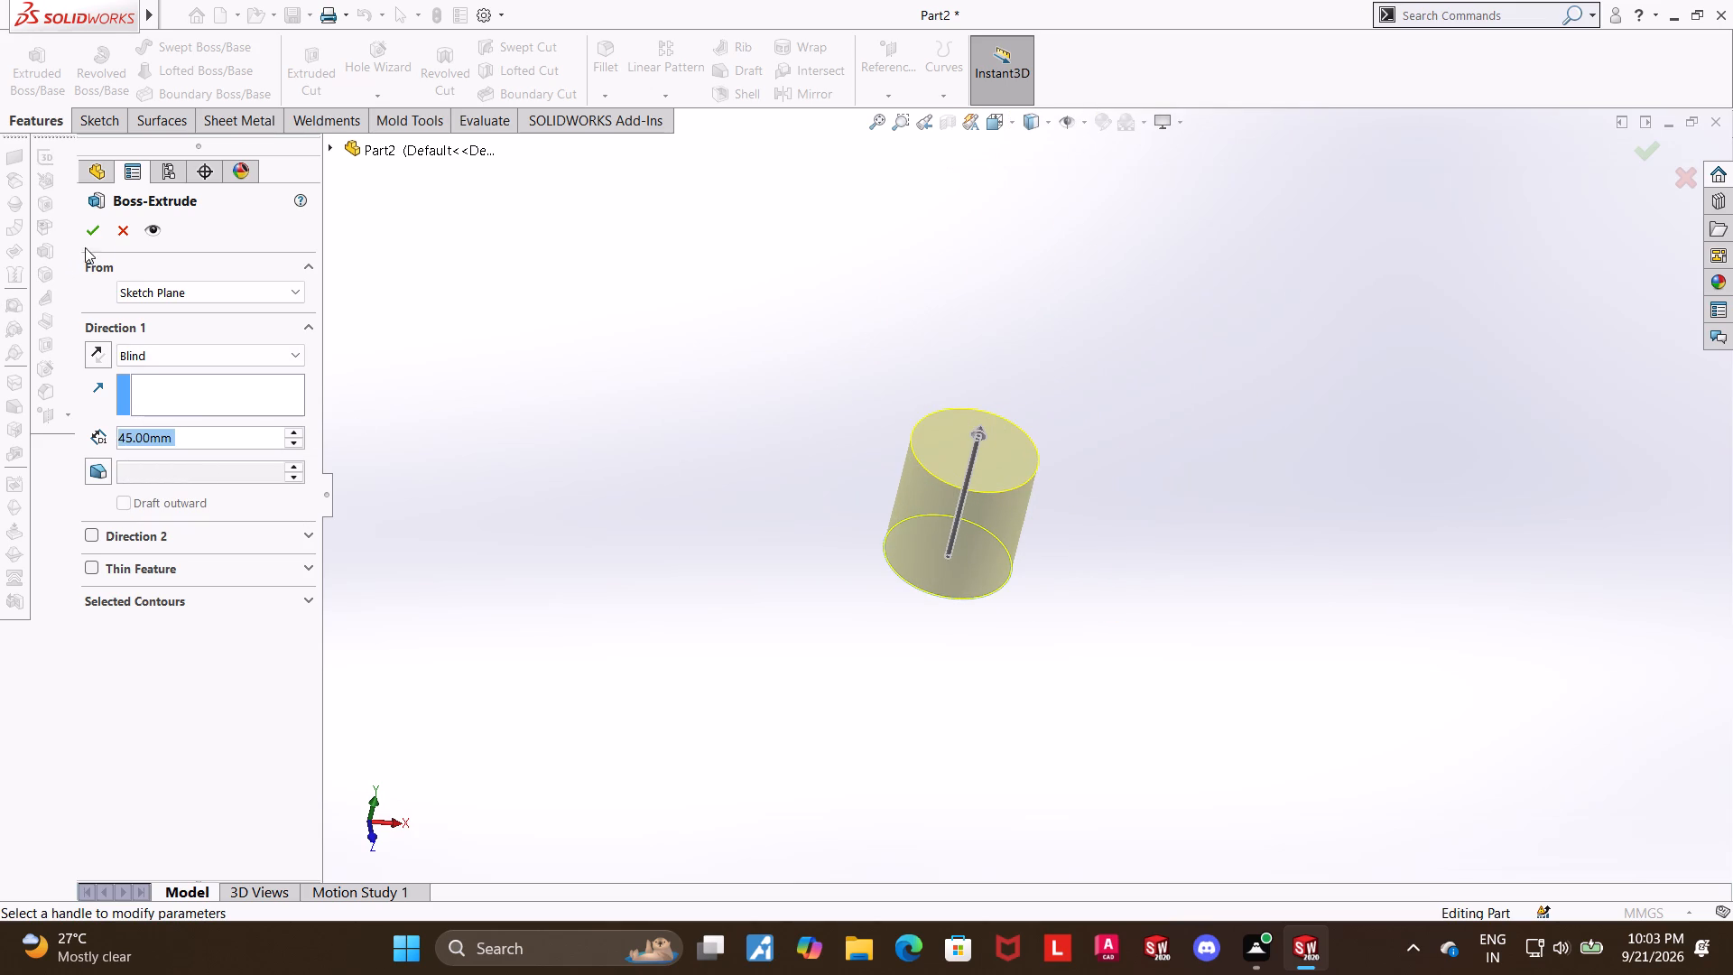
{"action": "left_click", "coordinate": [102, 237]}
Examine the extruded cylinder from several angles and distances.
{"action": "scroll", "coordinate": [1095, 496], "scroll_direction": "down", "scroll_amount": 1}
{"action": "left_click", "coordinate": [1252, 554]}
{"action": "middle_click_drag", "start_coordinate": [1170, 511], "coordinate": [1280, 432]}
{"action": "scroll", "coordinate": [1228, 465], "scroll_direction": "up", "scroll_amount": 1}
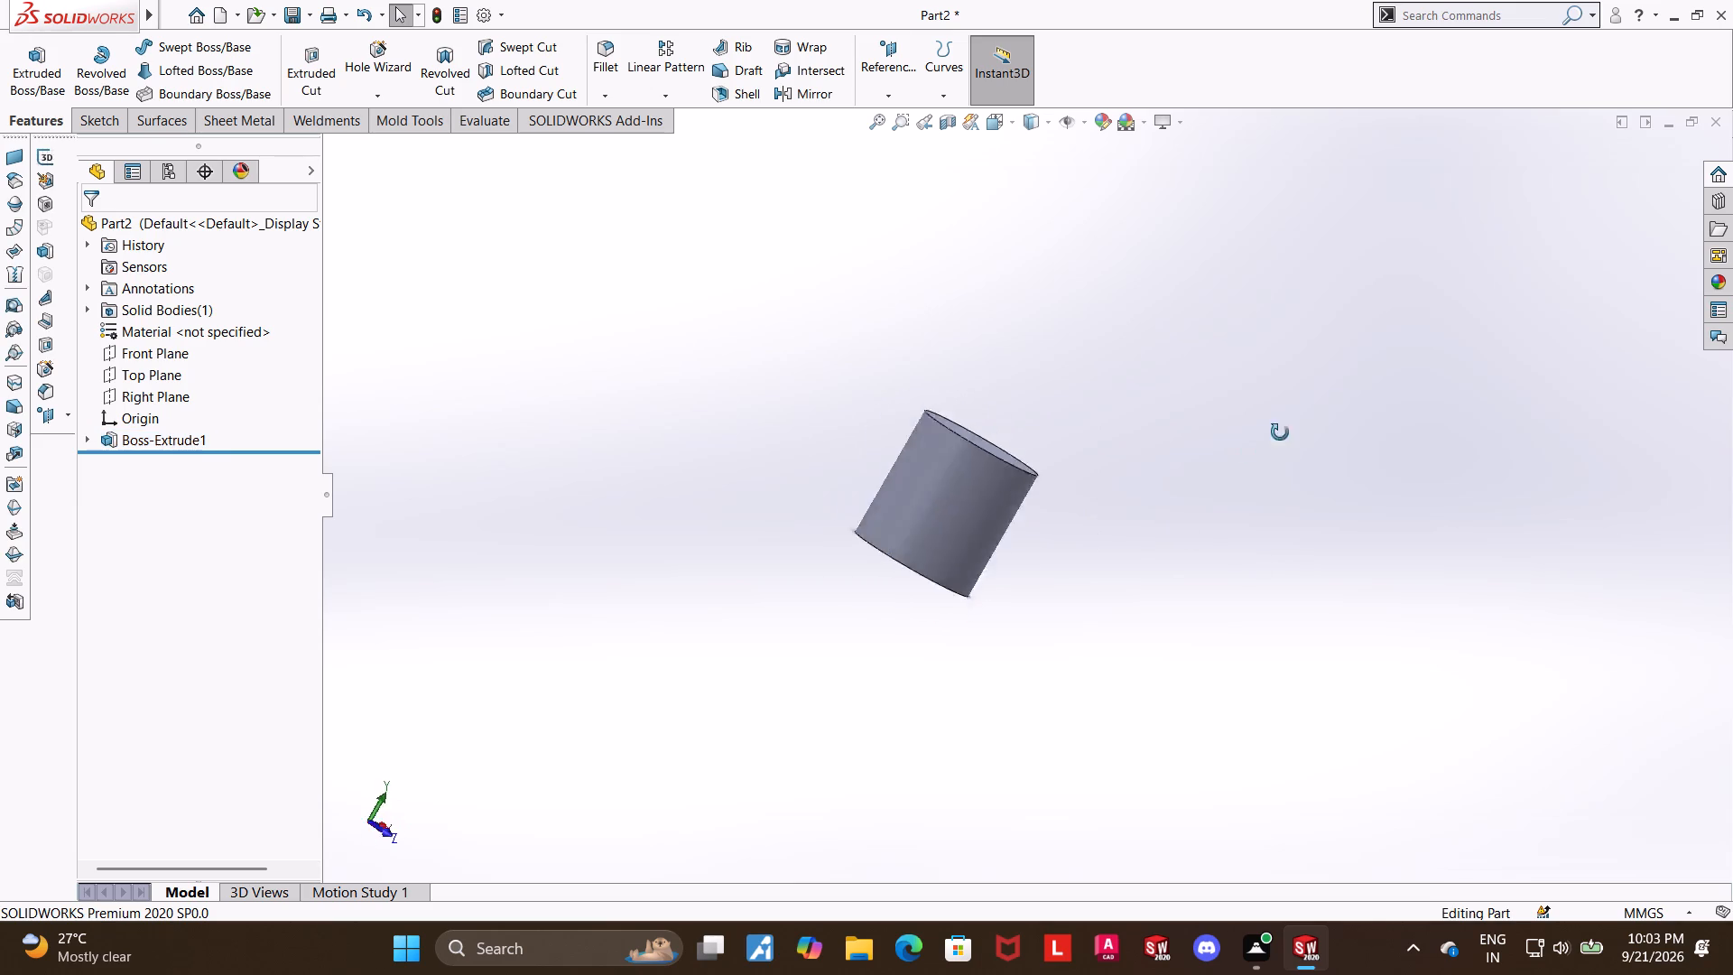
{"action": "middle_click_drag", "start_coordinate": [1280, 432], "coordinate": [1176, 552]}
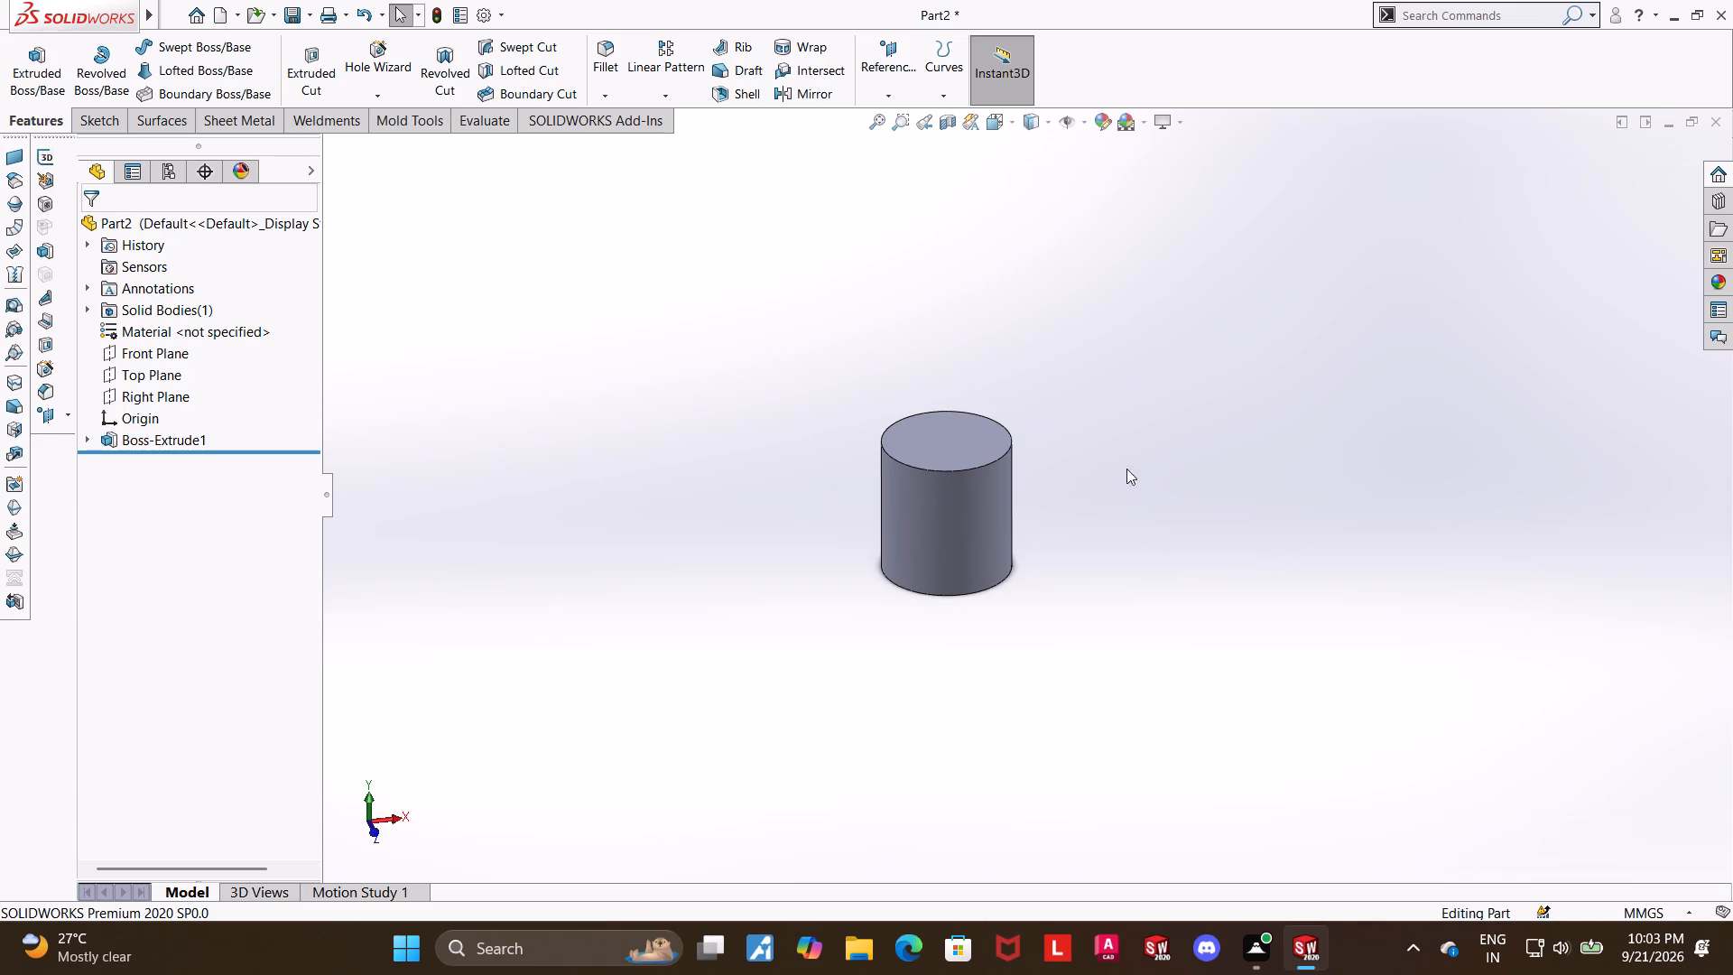
{"action": "middle_click_drag", "start_coordinate": [1192, 504], "coordinate": [1137, 458]}
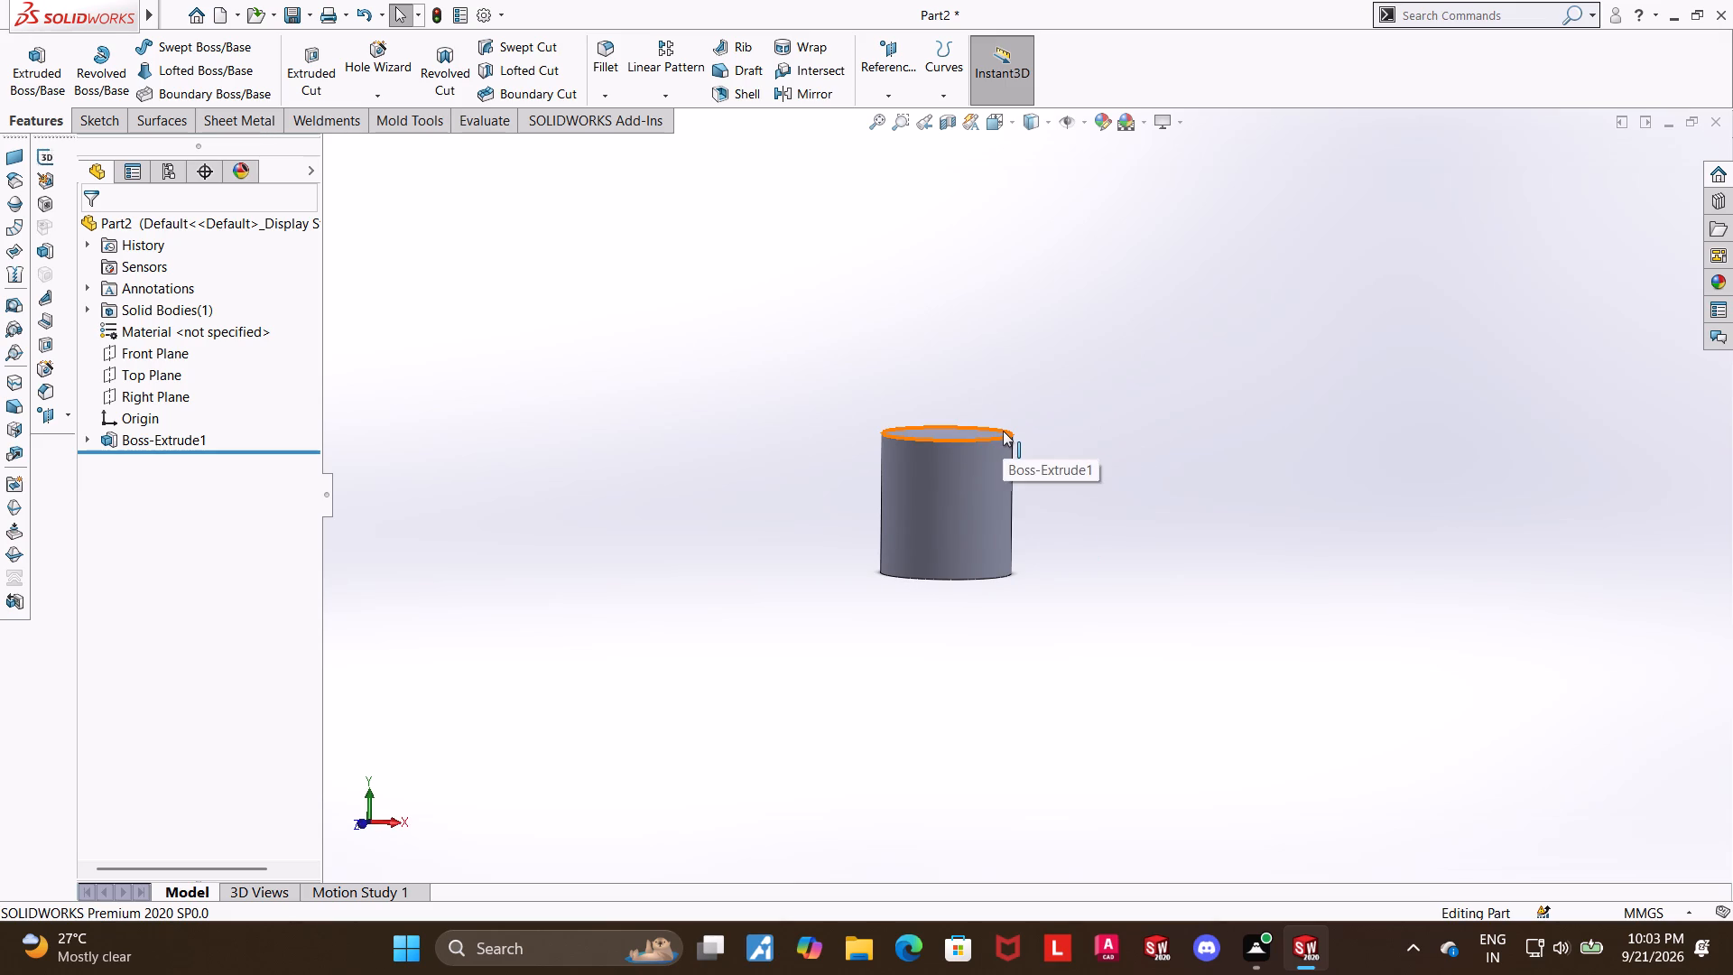
{"action": "scroll", "coordinate": [1005, 431], "scroll_direction": "up", "scroll_amount": 2}
{"action": "scroll", "coordinate": [931, 447], "scroll_direction": "down", "scroll_amount": 4}
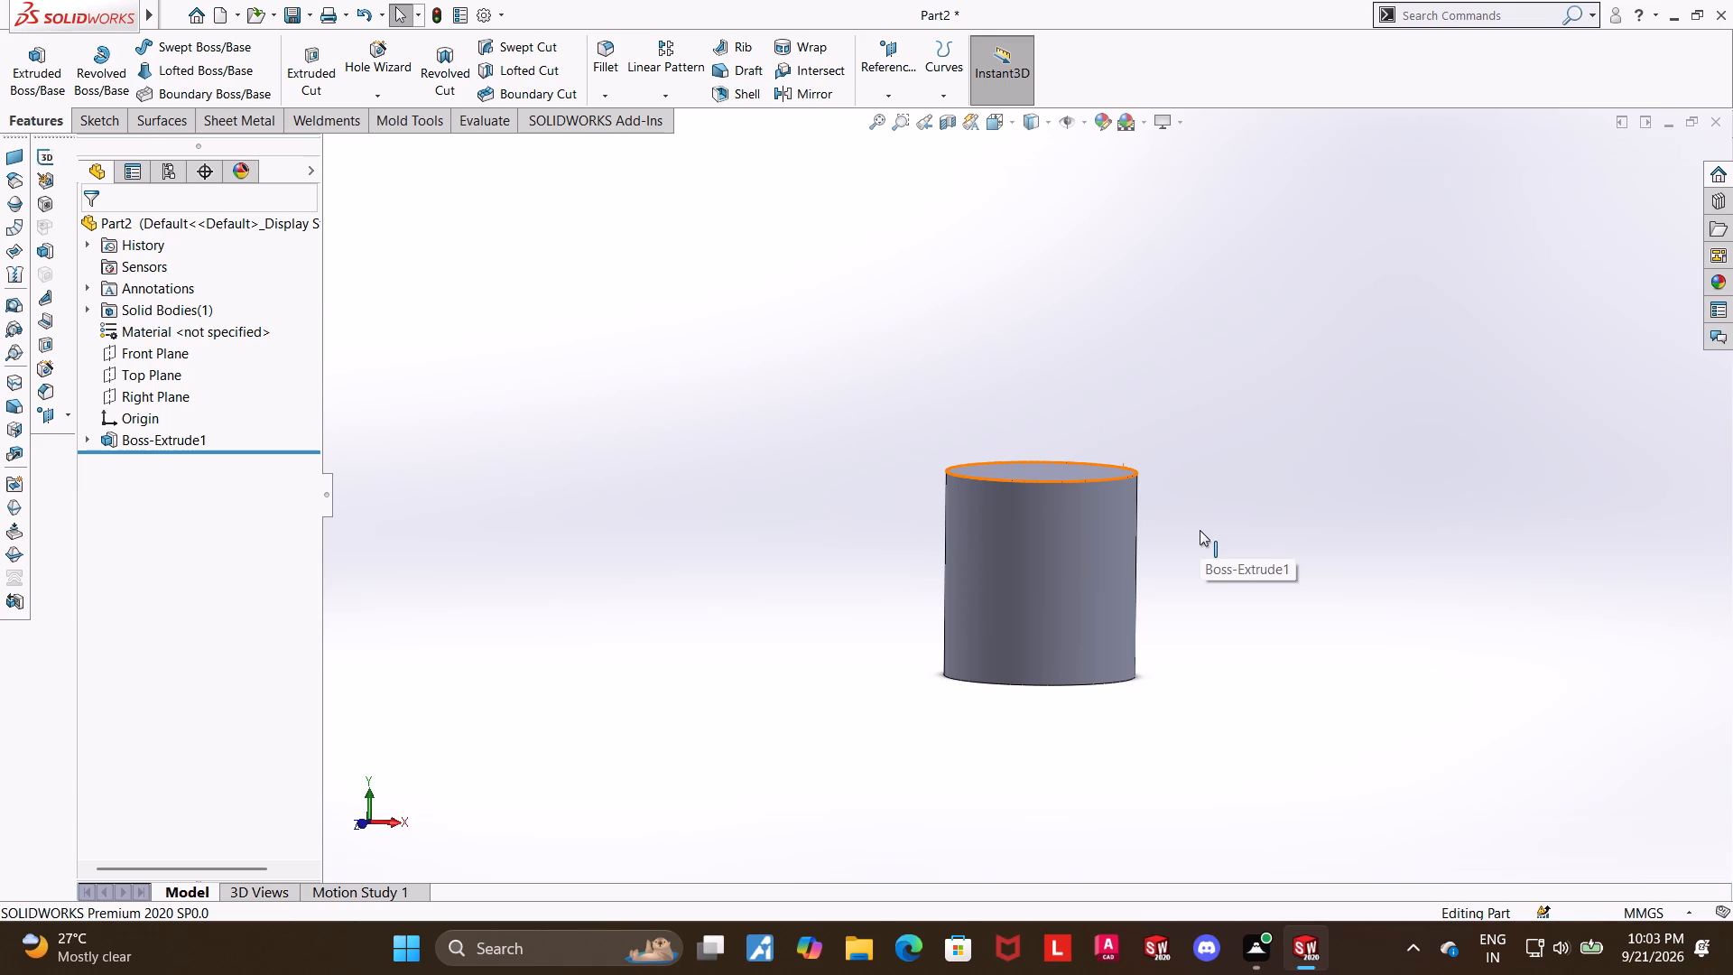
{"action": "middle_click_drag", "start_coordinate": [1217, 536], "coordinate": [1222, 586]}
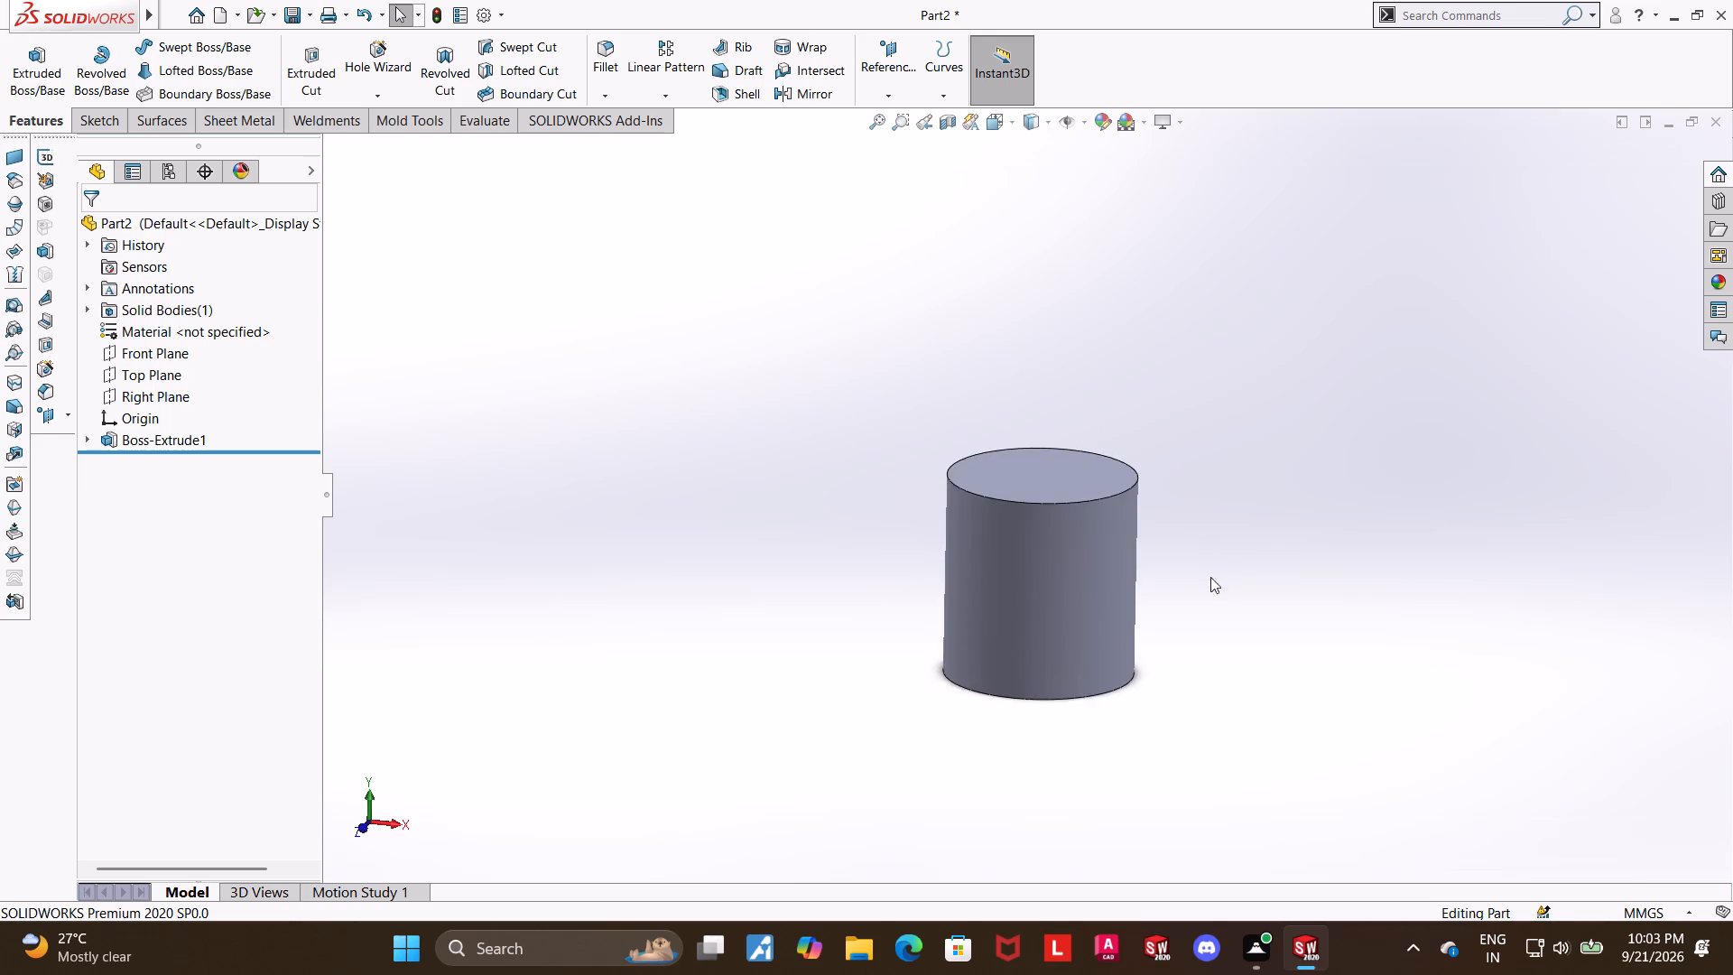
Sketch a horizontal ellipse on the cylinder's top face, centred on the origin, with radii of about 35 mm and 23 mm.
{"action": "double_click", "coordinate": [1069, 492]}
{"action": "left_click", "coordinate": [1385, 449]}
{"action": "left_click", "coordinate": [1037, 479]}
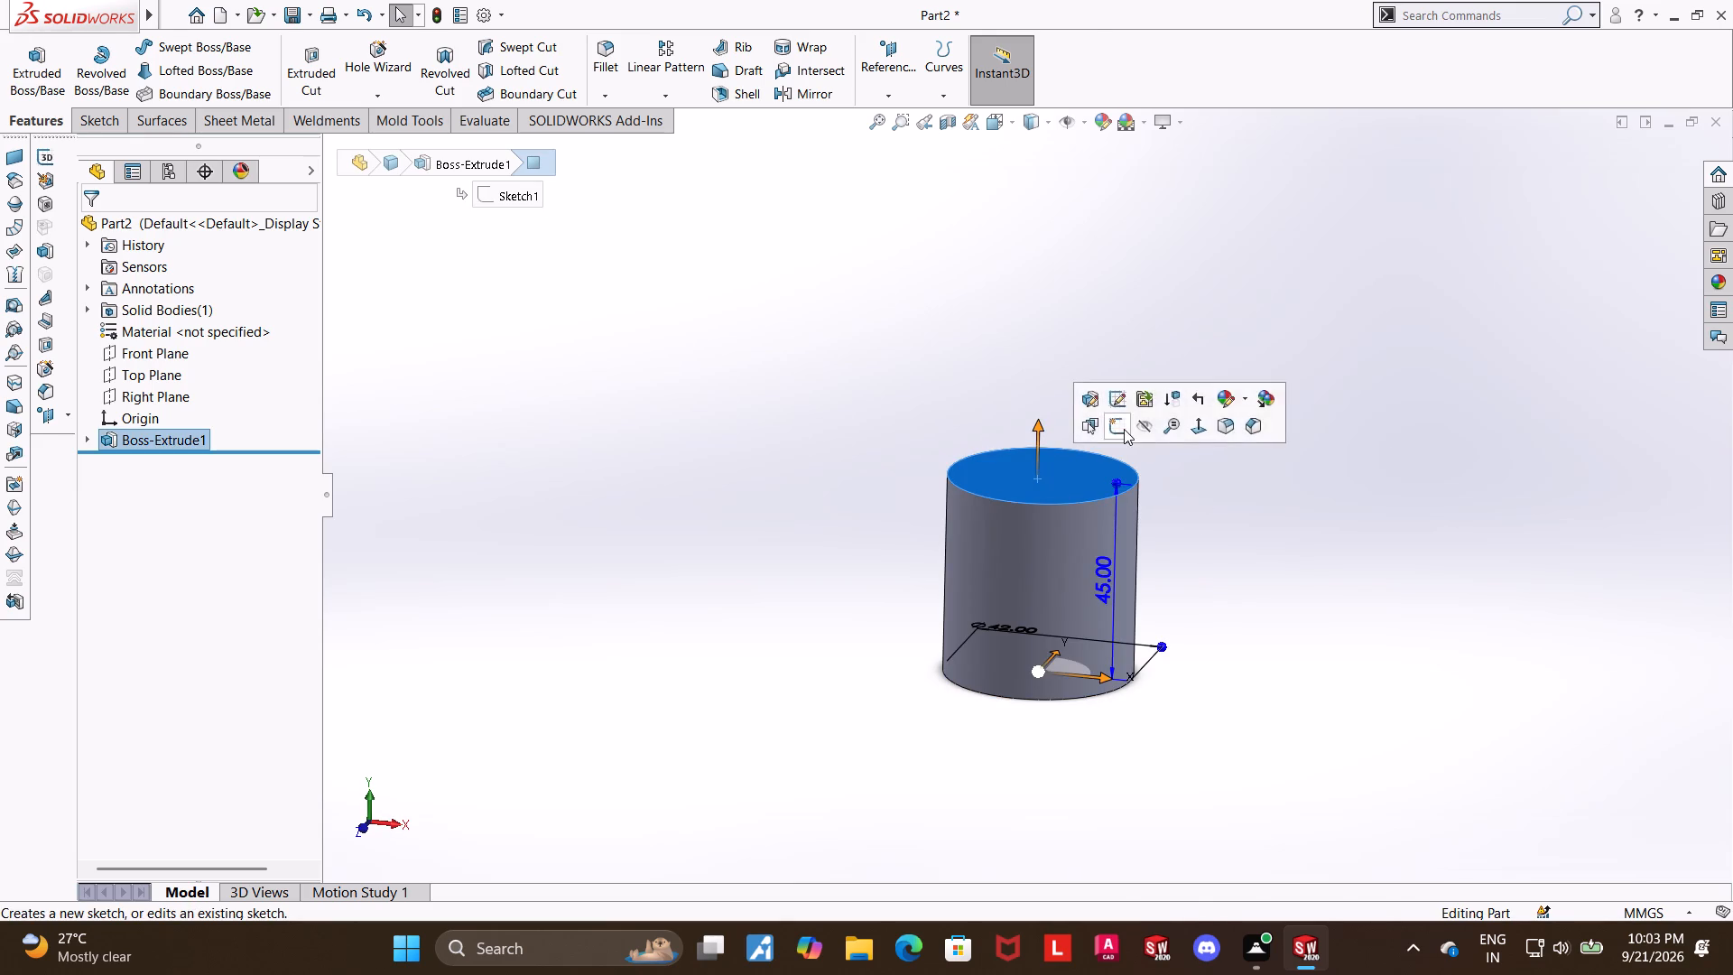
{"action": "left_click", "coordinate": [1124, 429]}
{"action": "left_click", "coordinate": [187, 459]}
{"action": "left_click", "coordinate": [231, 441]}
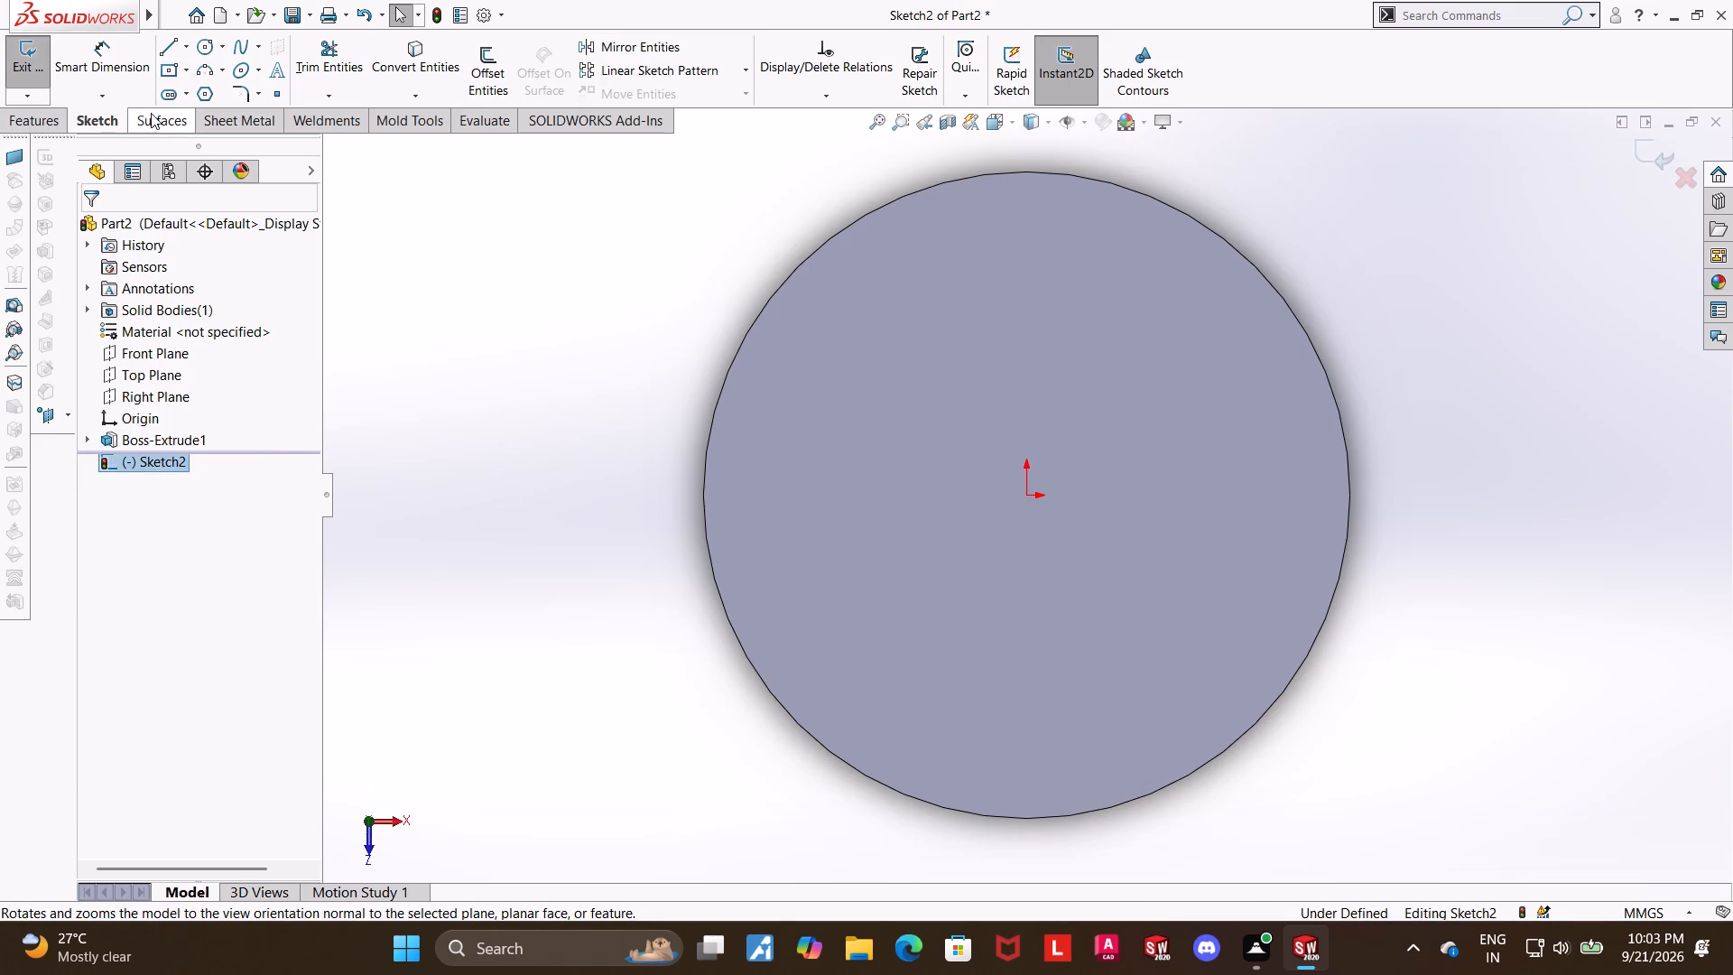
{"action": "left_click", "coordinate": [237, 70]}
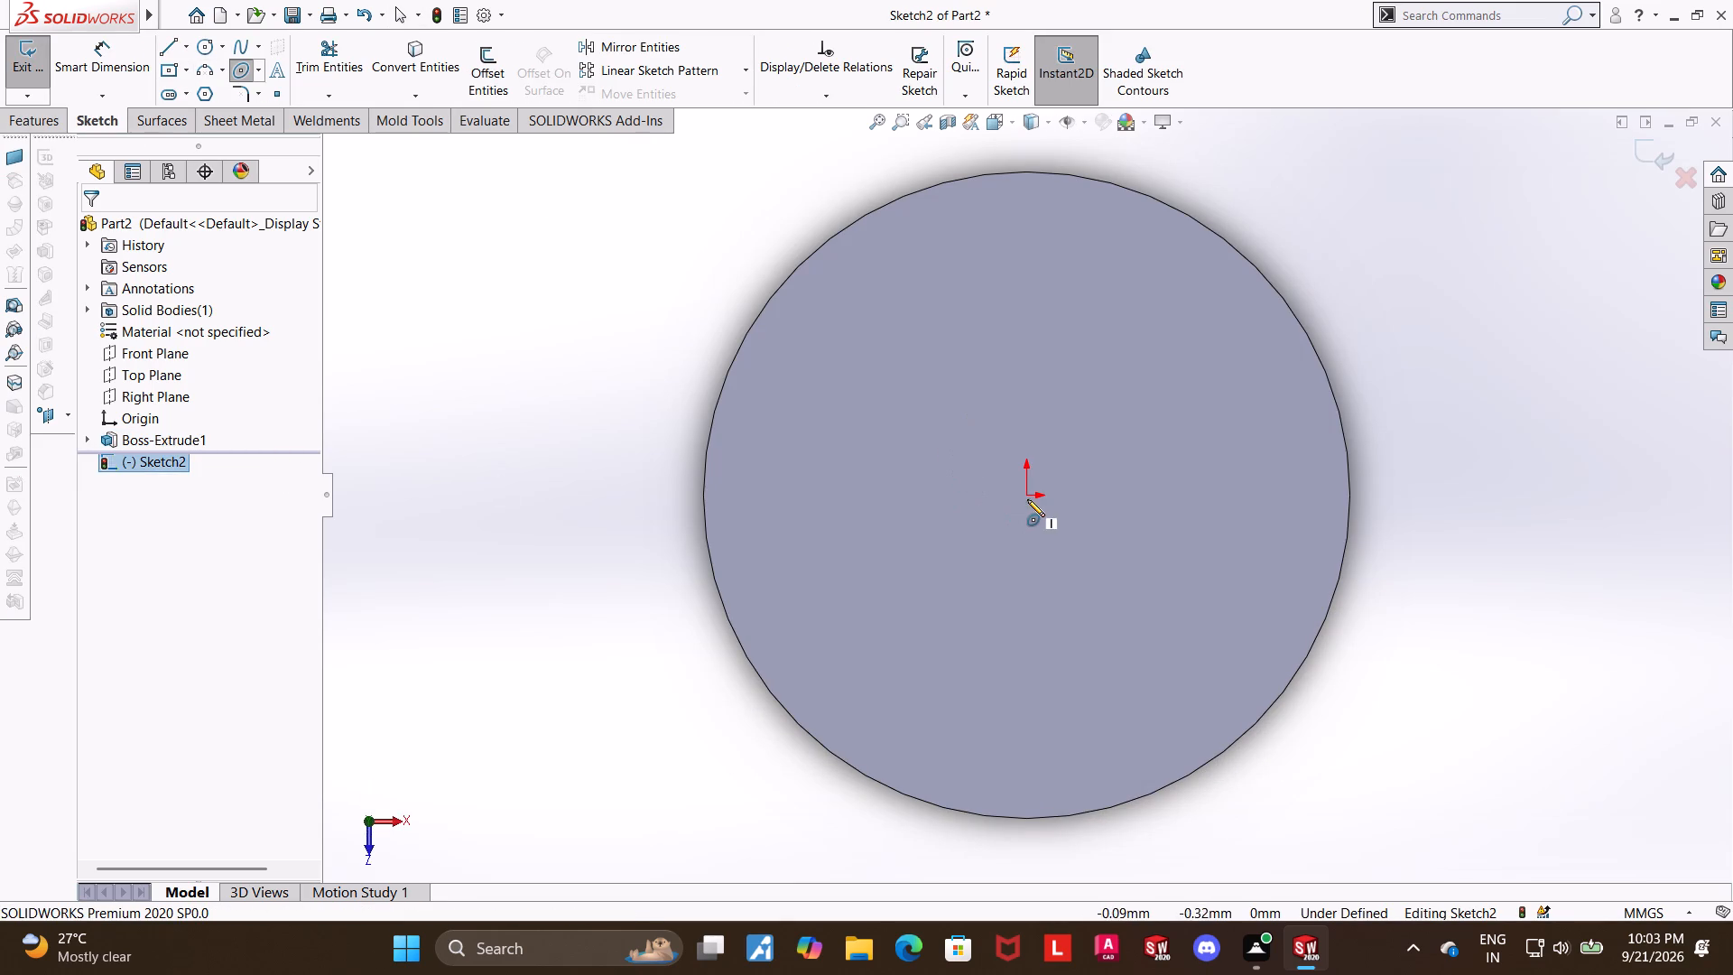
{"action": "left_click", "coordinate": [1029, 494]}
{"action": "scroll", "coordinate": [1028, 495], "scroll_direction": "up", "scroll_amount": 2}
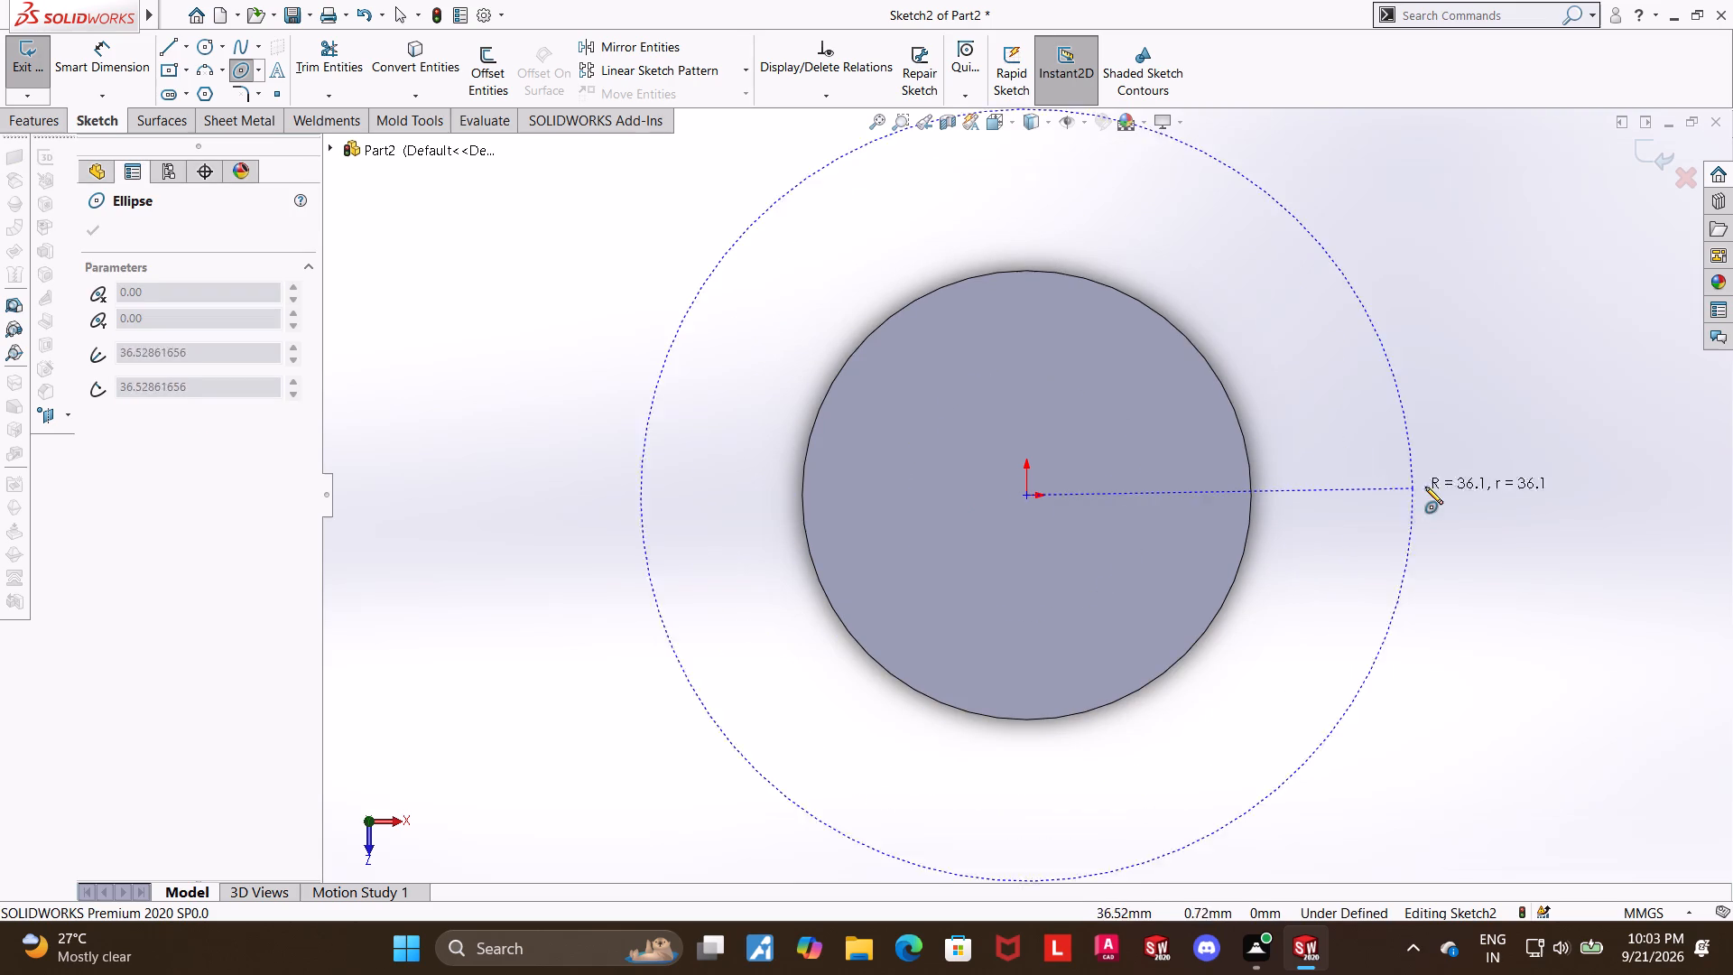
{"action": "left_click", "coordinate": [1402, 496]}
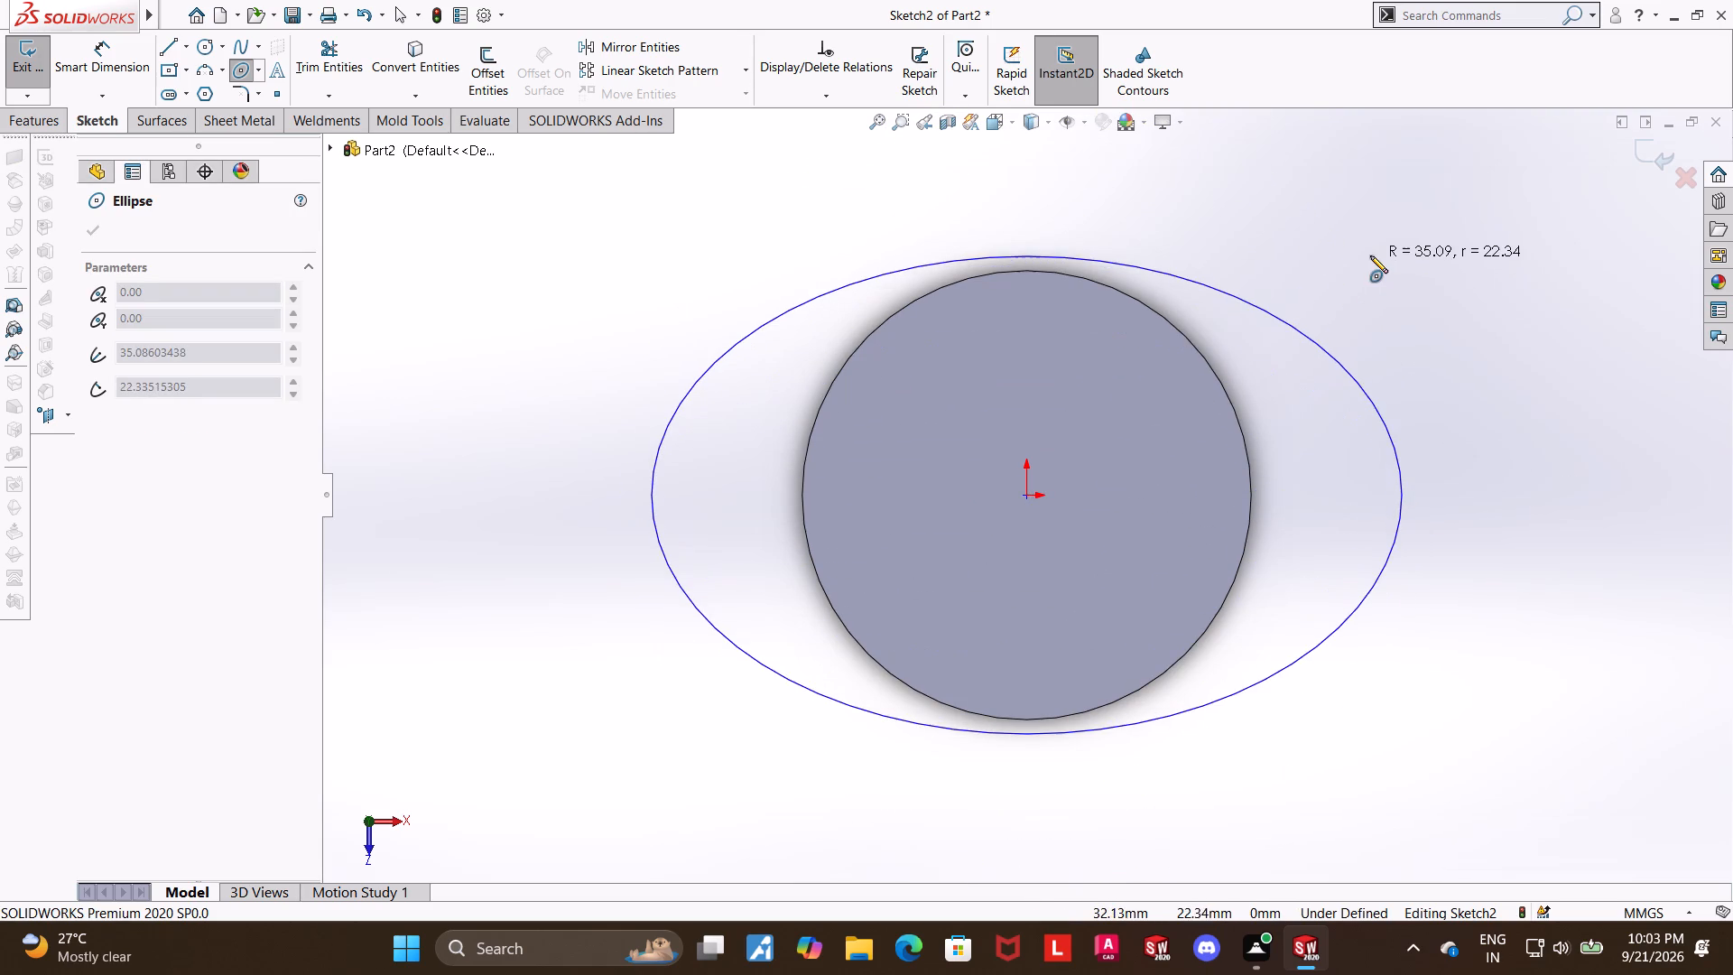
{"action": "left_click", "coordinate": [1369, 246]}
{"action": "key", "text": "Escape"}
{"action": "key", "text": "Escape"}
Dimension the ellipse's vertical axis, between its upper and lower points, as 72 mm.
{"action": "left_click", "coordinate": [97, 43]}
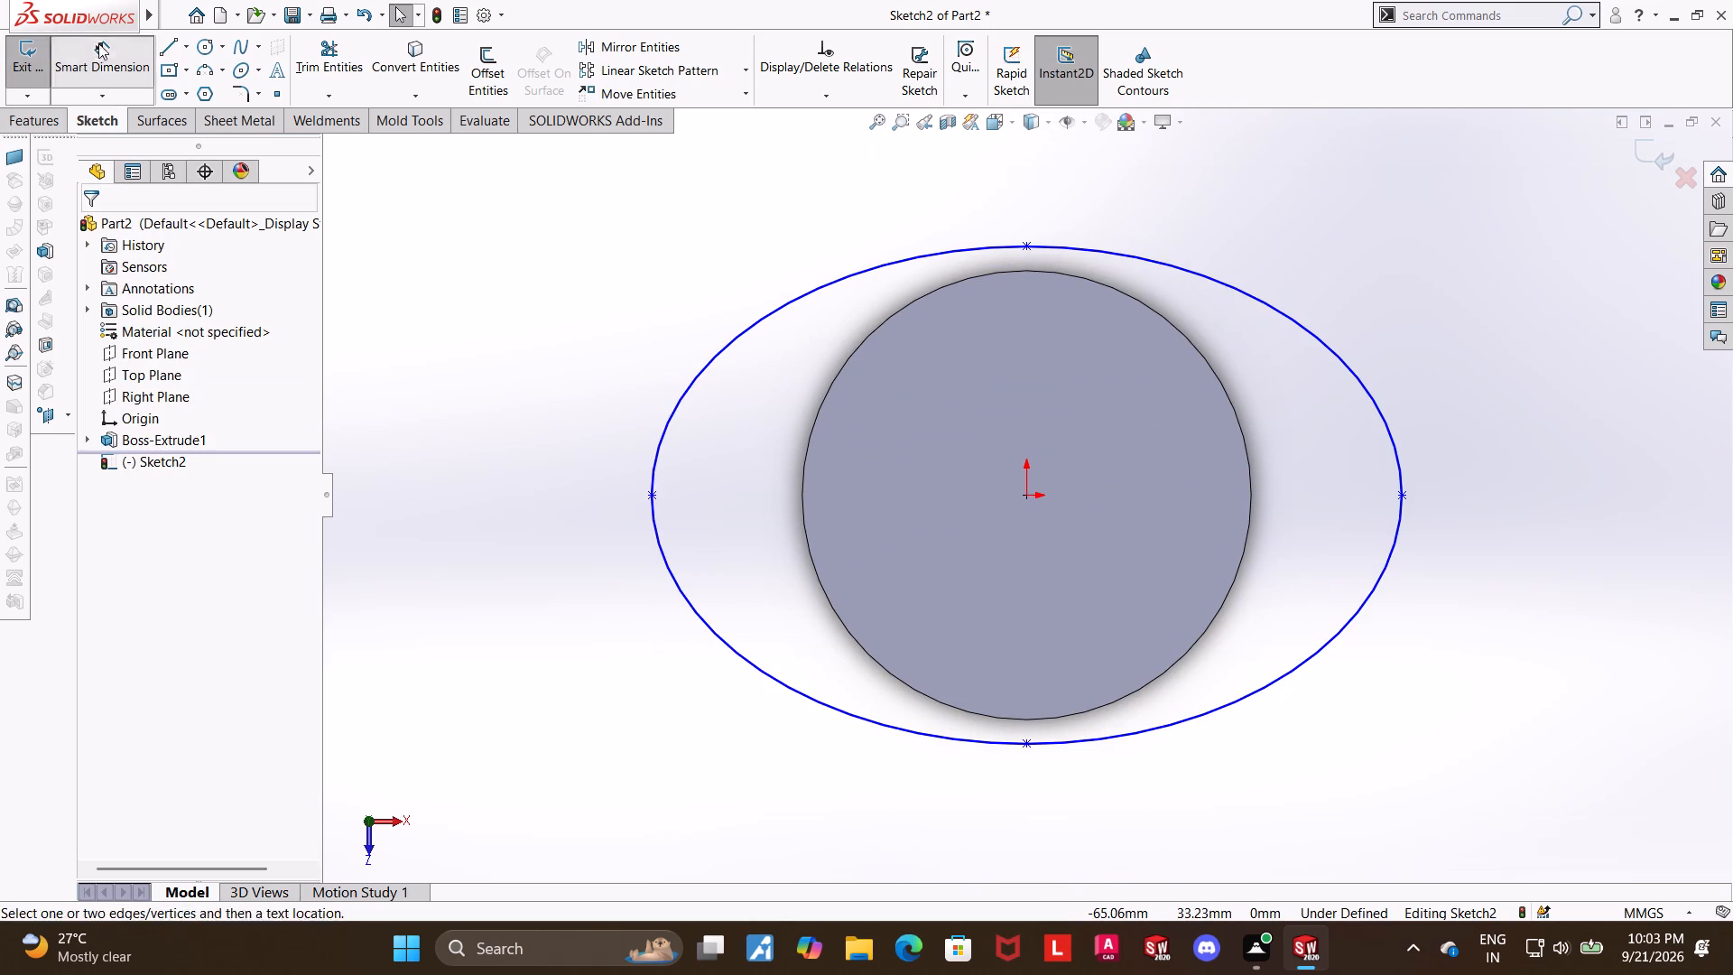
{"action": "left_click", "coordinate": [1025, 246]}
{"action": "left_click", "coordinate": [1025, 747]}
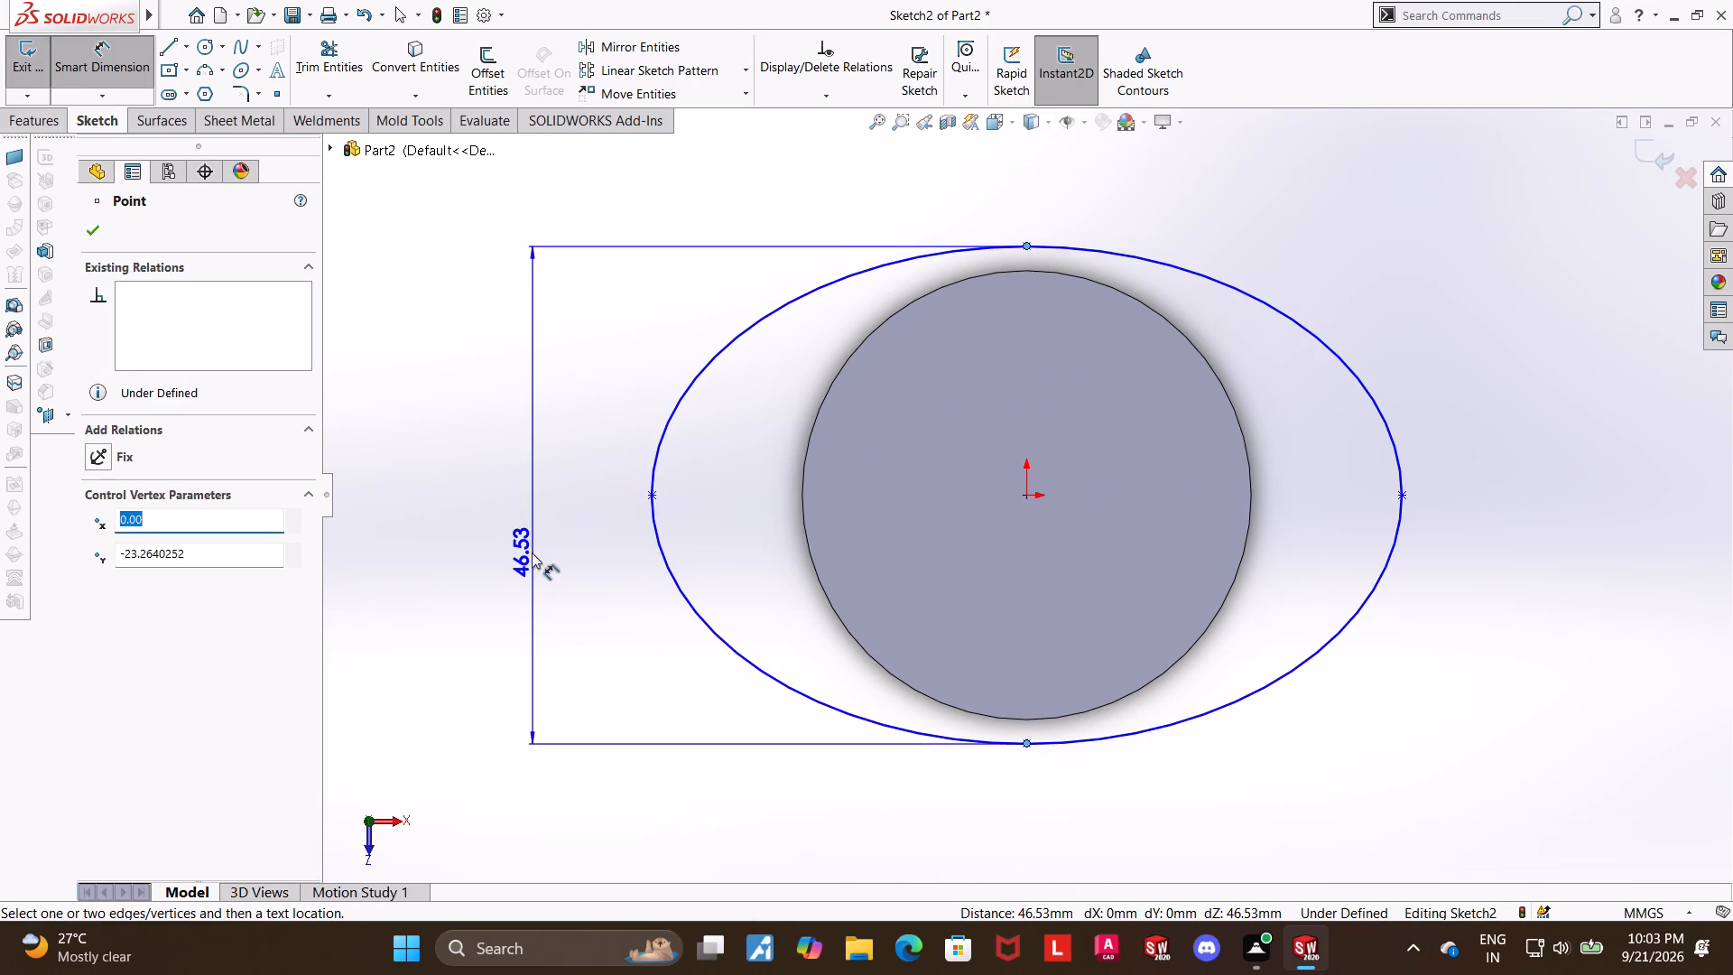
{"action": "left_click", "coordinate": [532, 552]}
{"action": "type", "text": "72"}
{"action": "key", "text": "Return"}
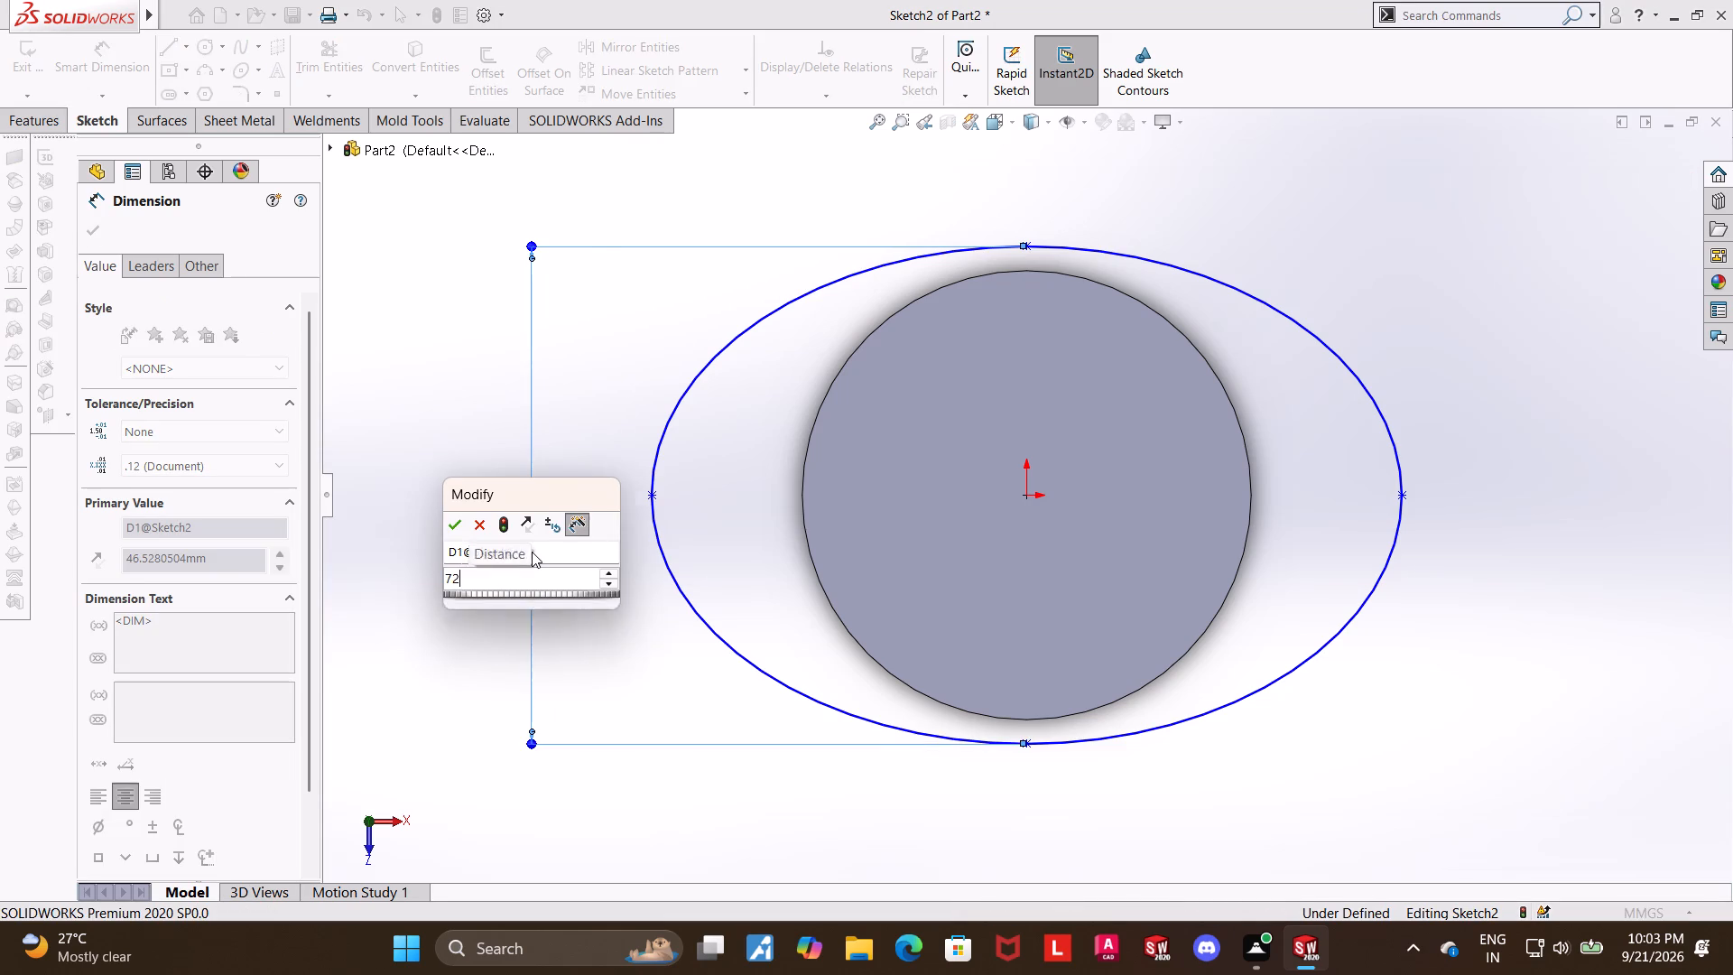
{"action": "key", "text": "Escape"}
Dimension the ellipse's horizontal axis between its two end points as 120 mm and exit the sketch.
{"action": "scroll", "coordinate": [1008, 617], "scroll_direction": "up", "scroll_amount": 4}
{"action": "scroll", "coordinate": [1104, 518], "scroll_direction": "down", "scroll_amount": 2}
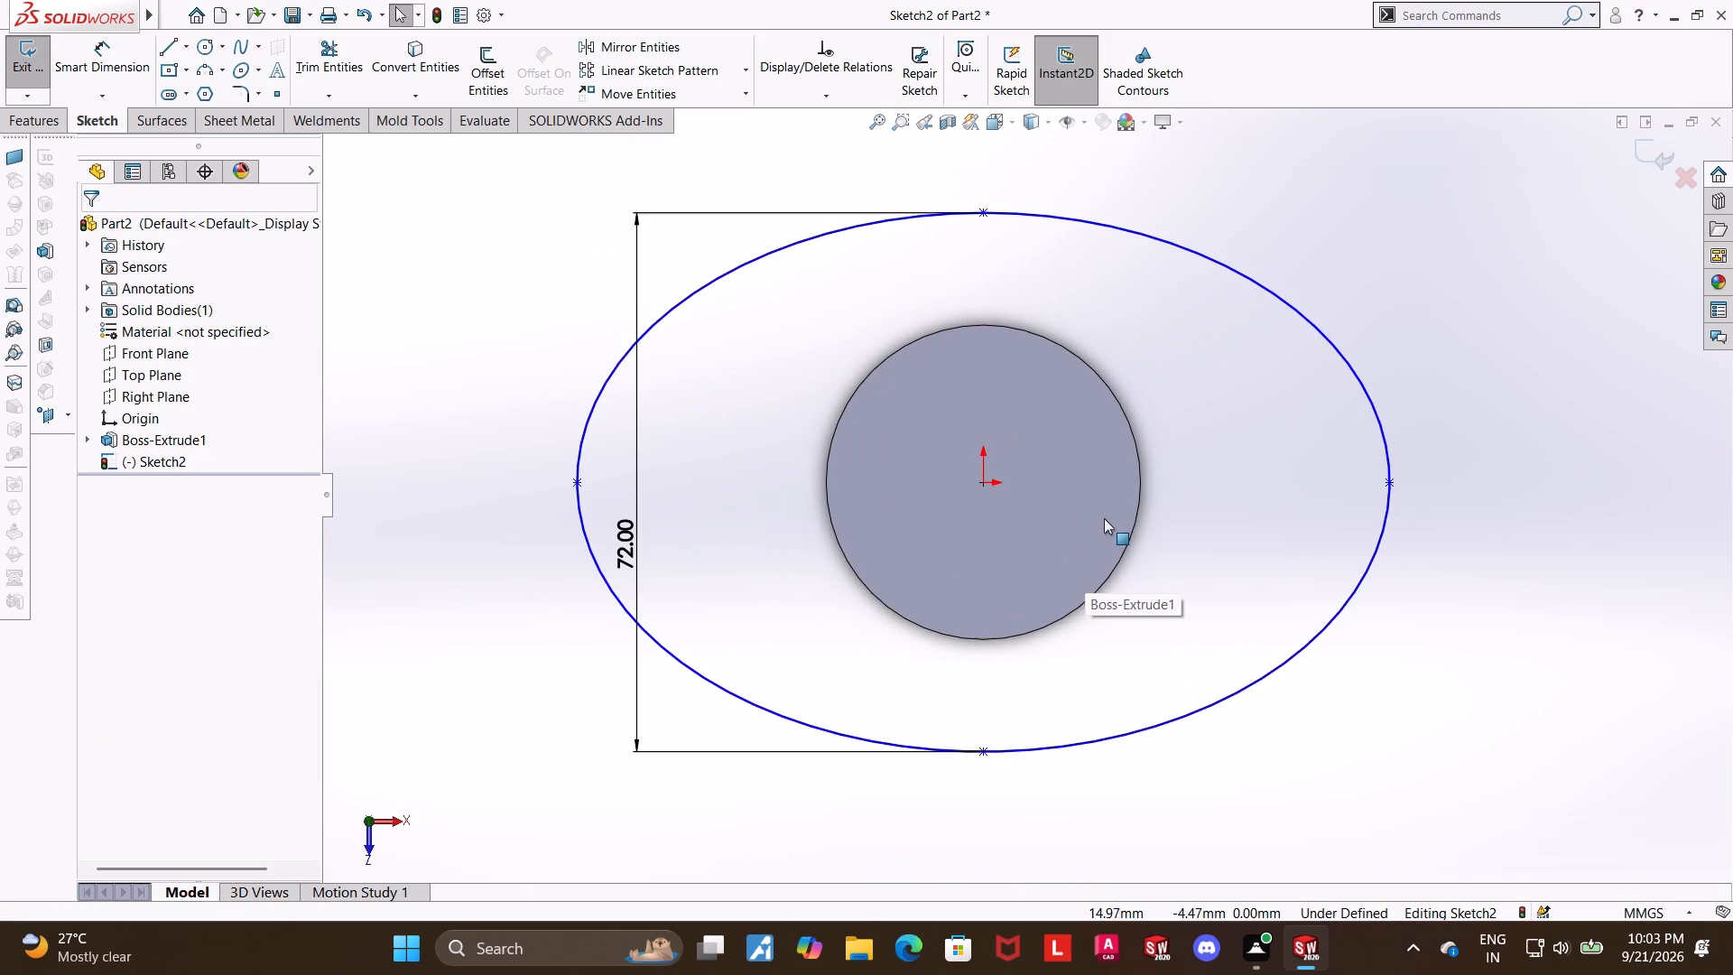
{"action": "scroll", "coordinate": [1008, 497], "scroll_direction": "down", "scroll_amount": 1}
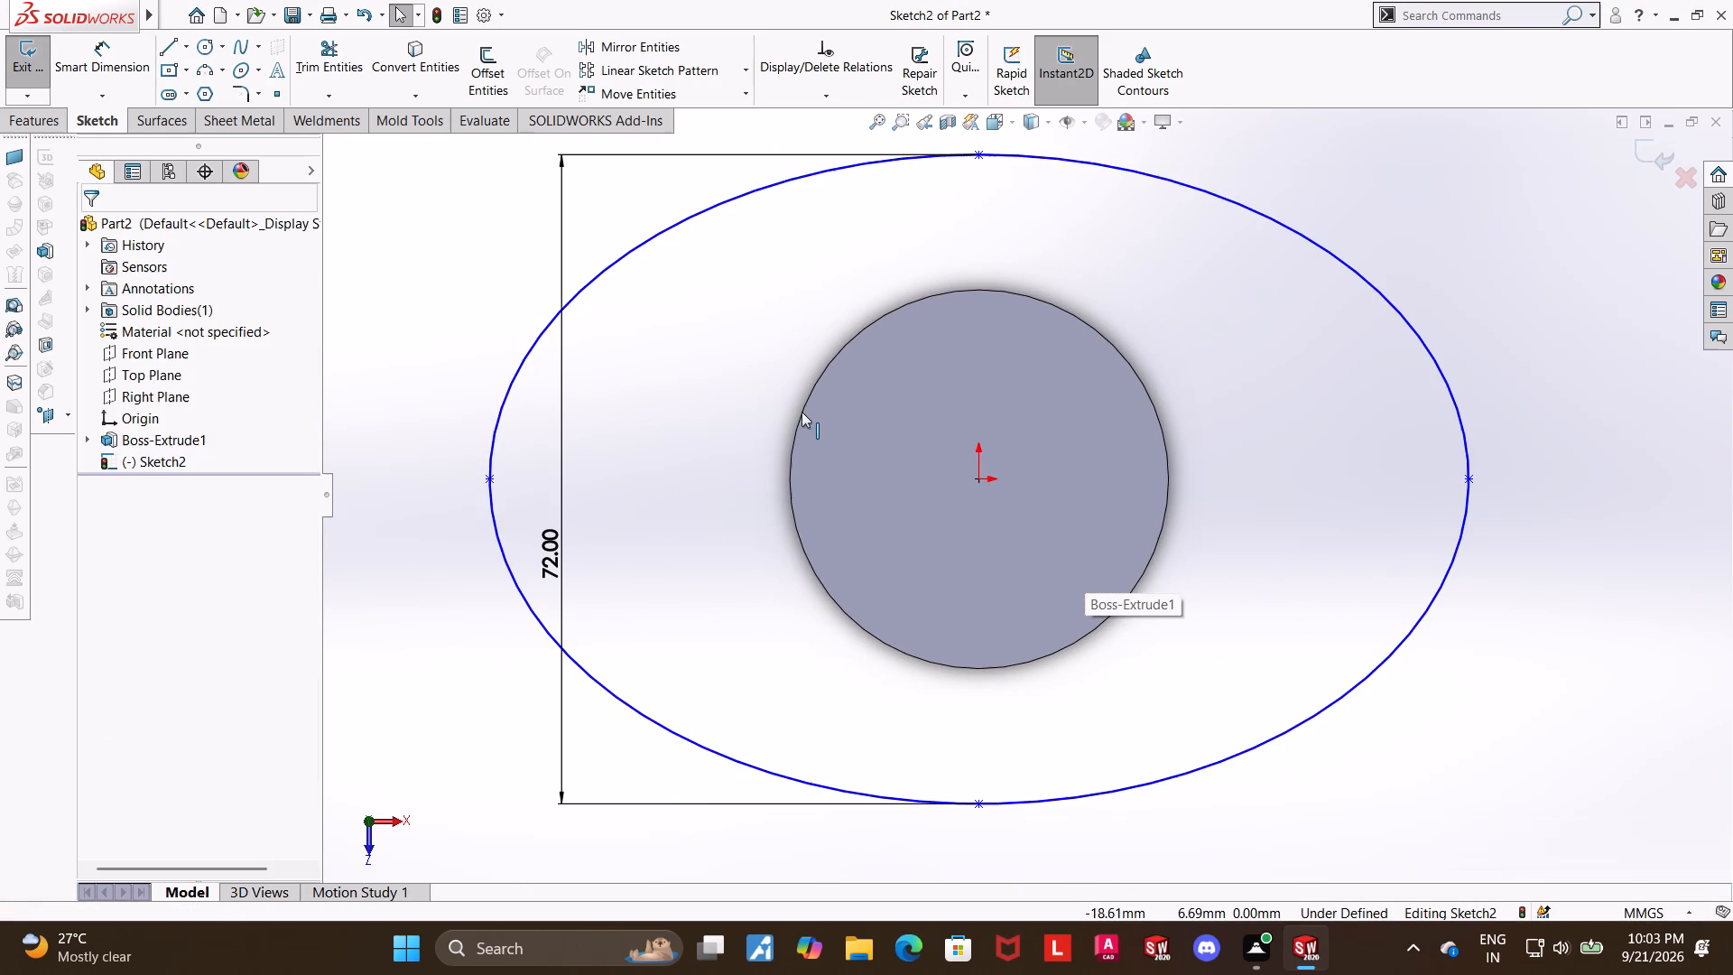
{"action": "left_click", "coordinate": [124, 38]}
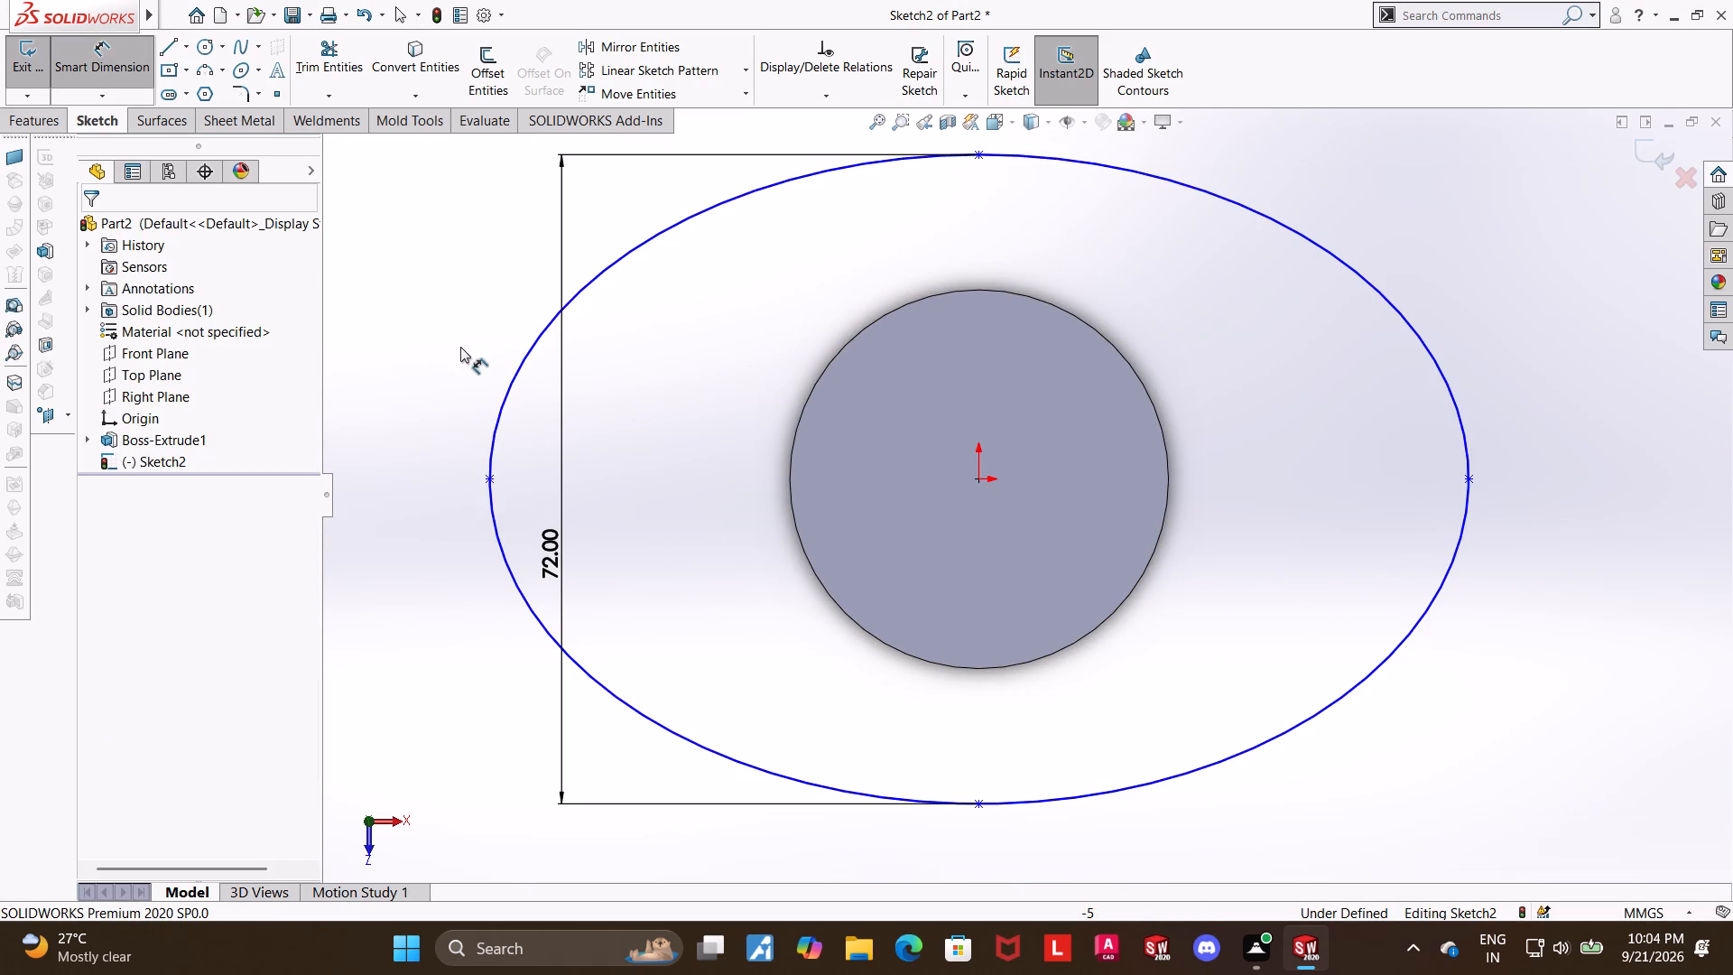
{"action": "left_click", "coordinate": [487, 478]}
{"action": "left_click", "coordinate": [1473, 480]}
{"action": "scroll", "coordinate": [1393, 566], "scroll_direction": "up", "scroll_amount": 2}
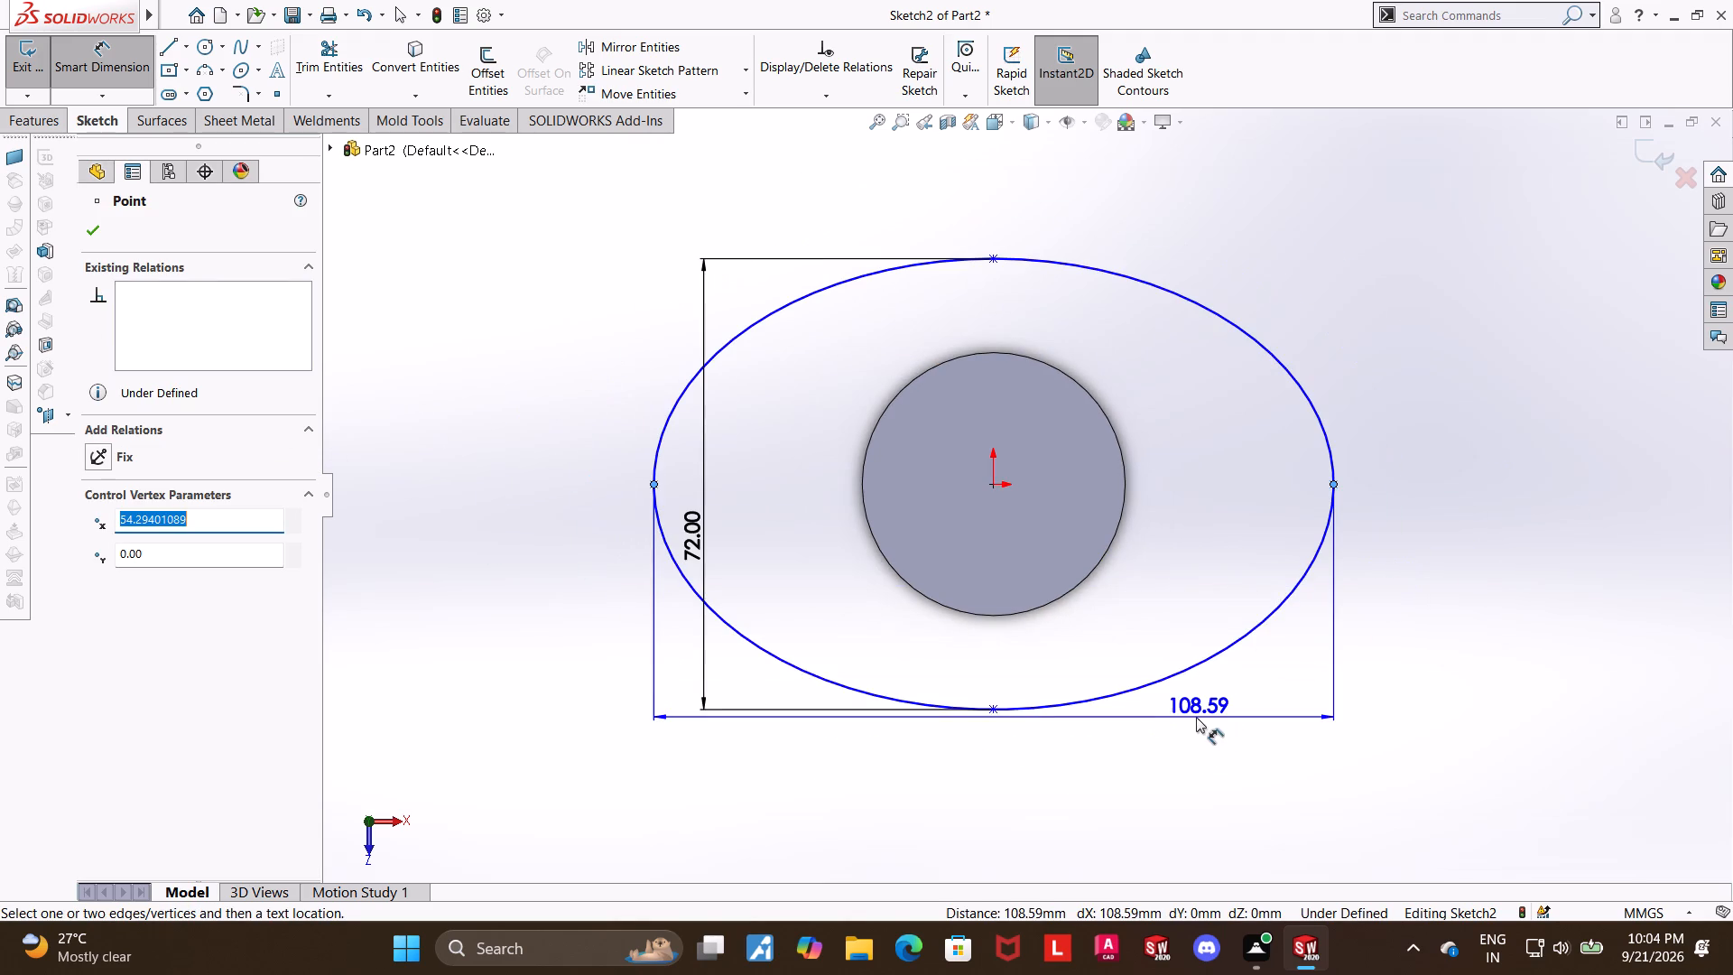
{"action": "left_click", "coordinate": [1191, 740]}
{"action": "type", "text": "120"}
{"action": "key", "text": "Return"}
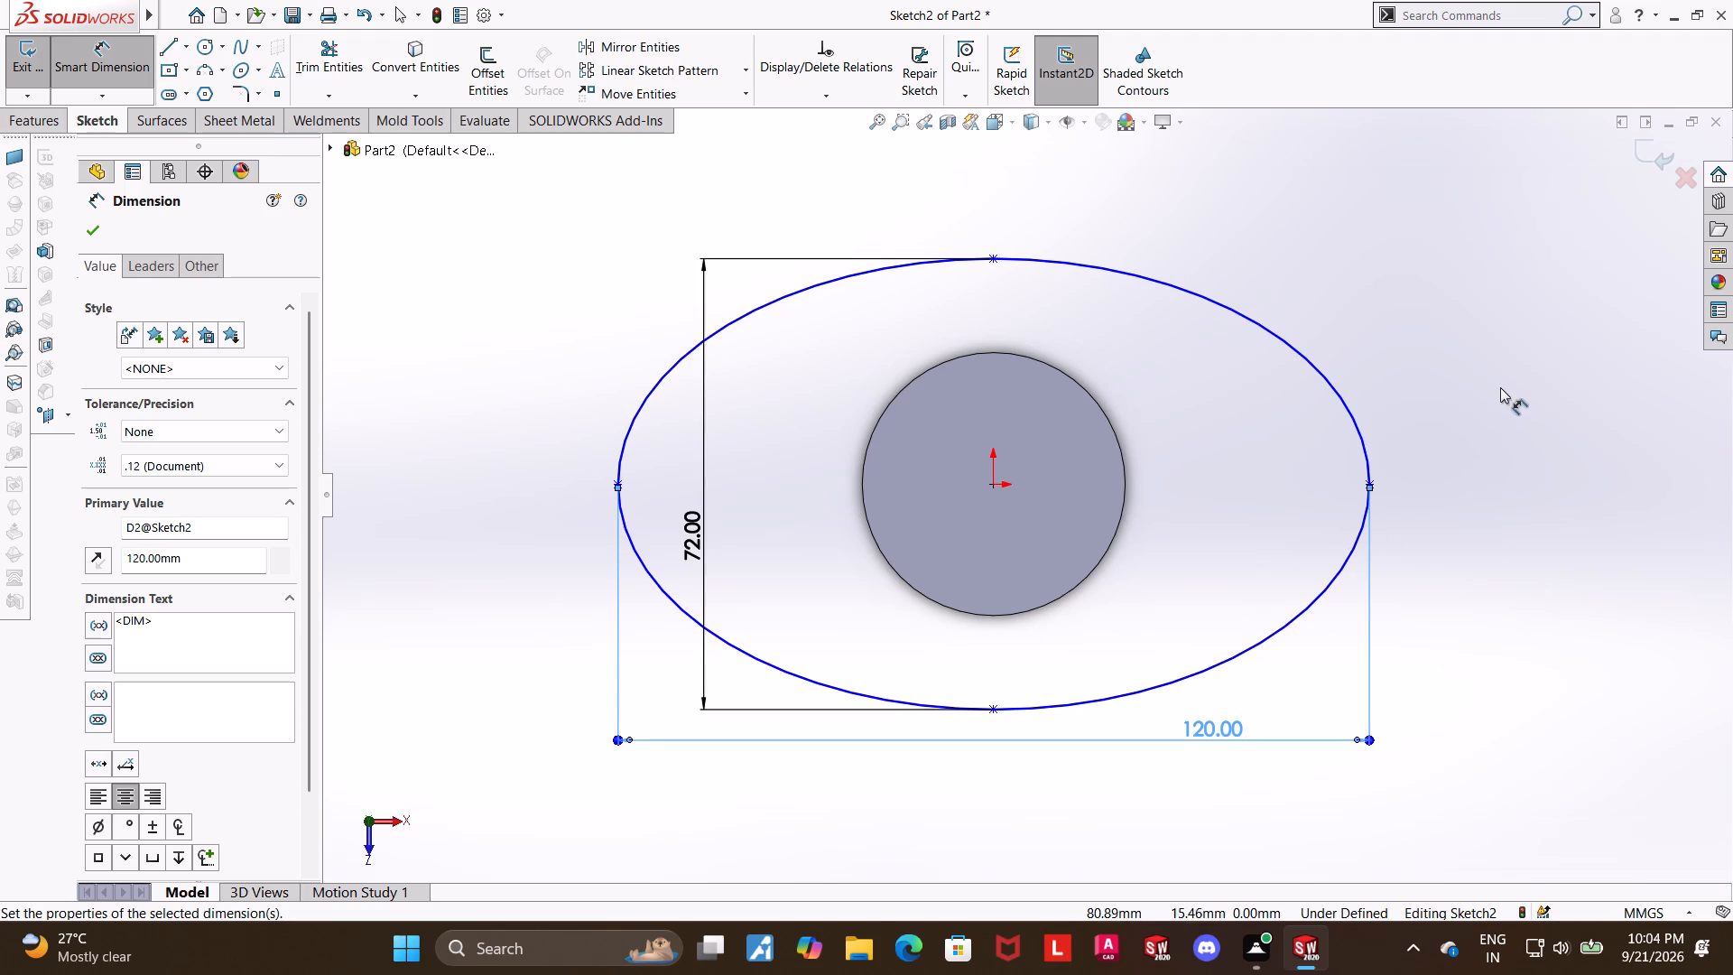
{"action": "left_click", "coordinate": [1645, 149]}
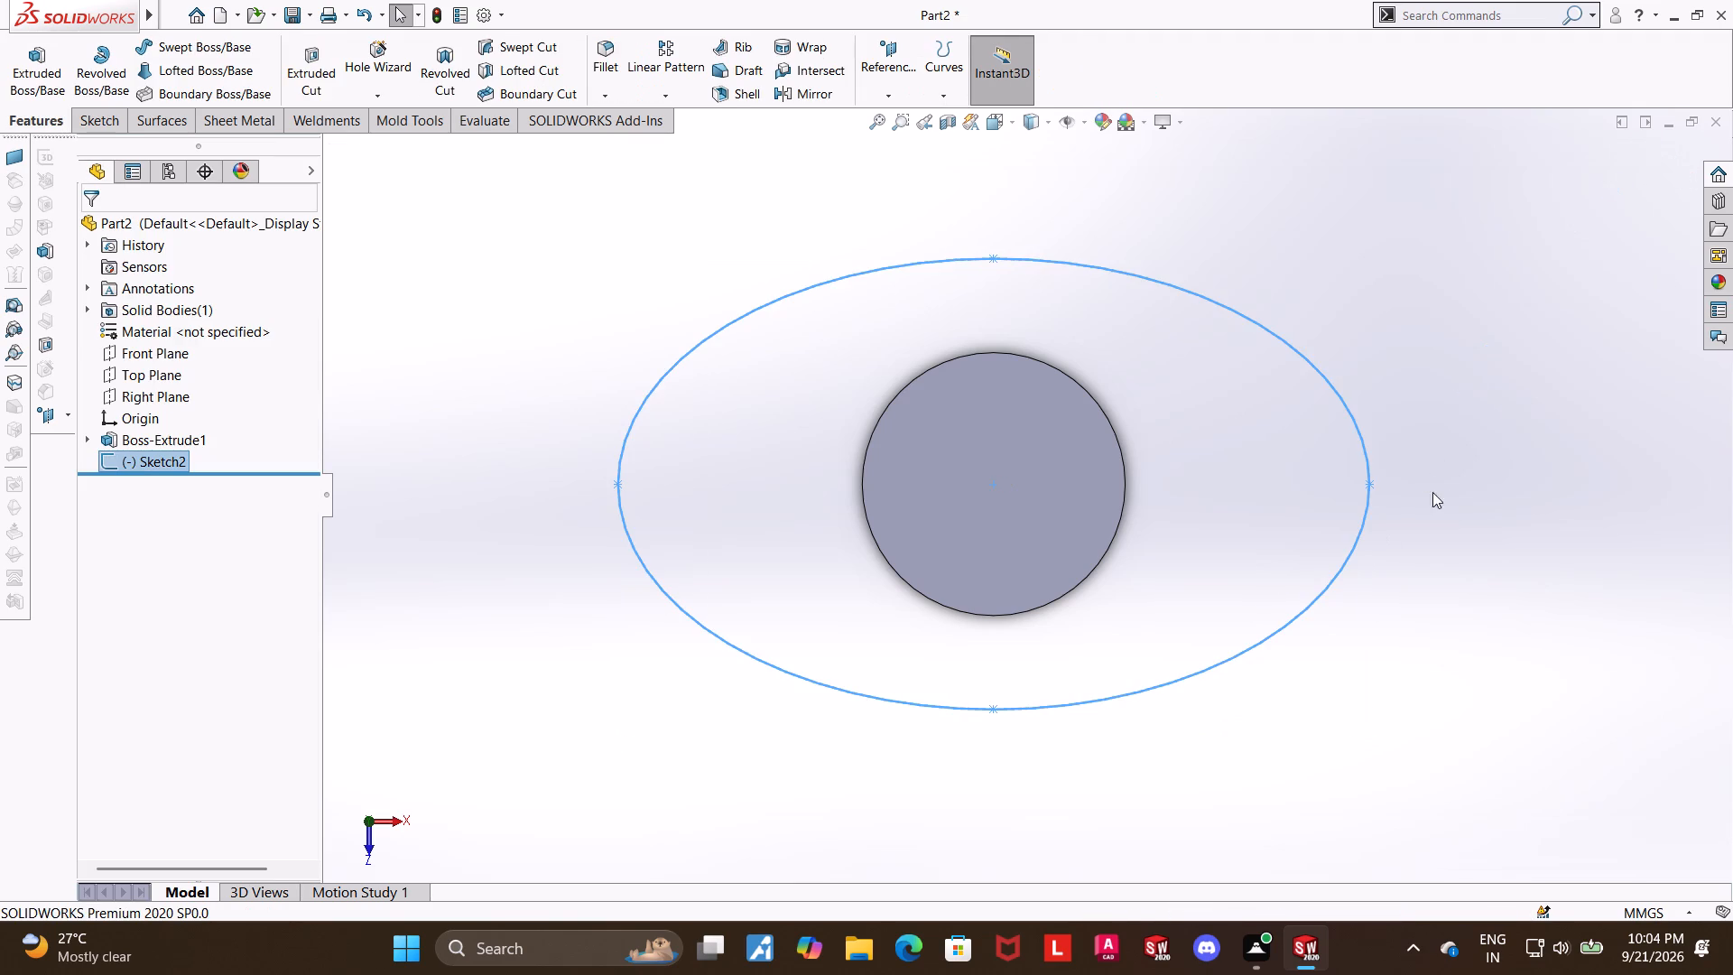
Extrude the 120 by 72 mm ellipse as a blind boss with a depth of 15 mm, merged with the cylinder.
{"action": "middle_click_drag", "start_coordinate": [1431, 413], "coordinate": [1432, 335]}
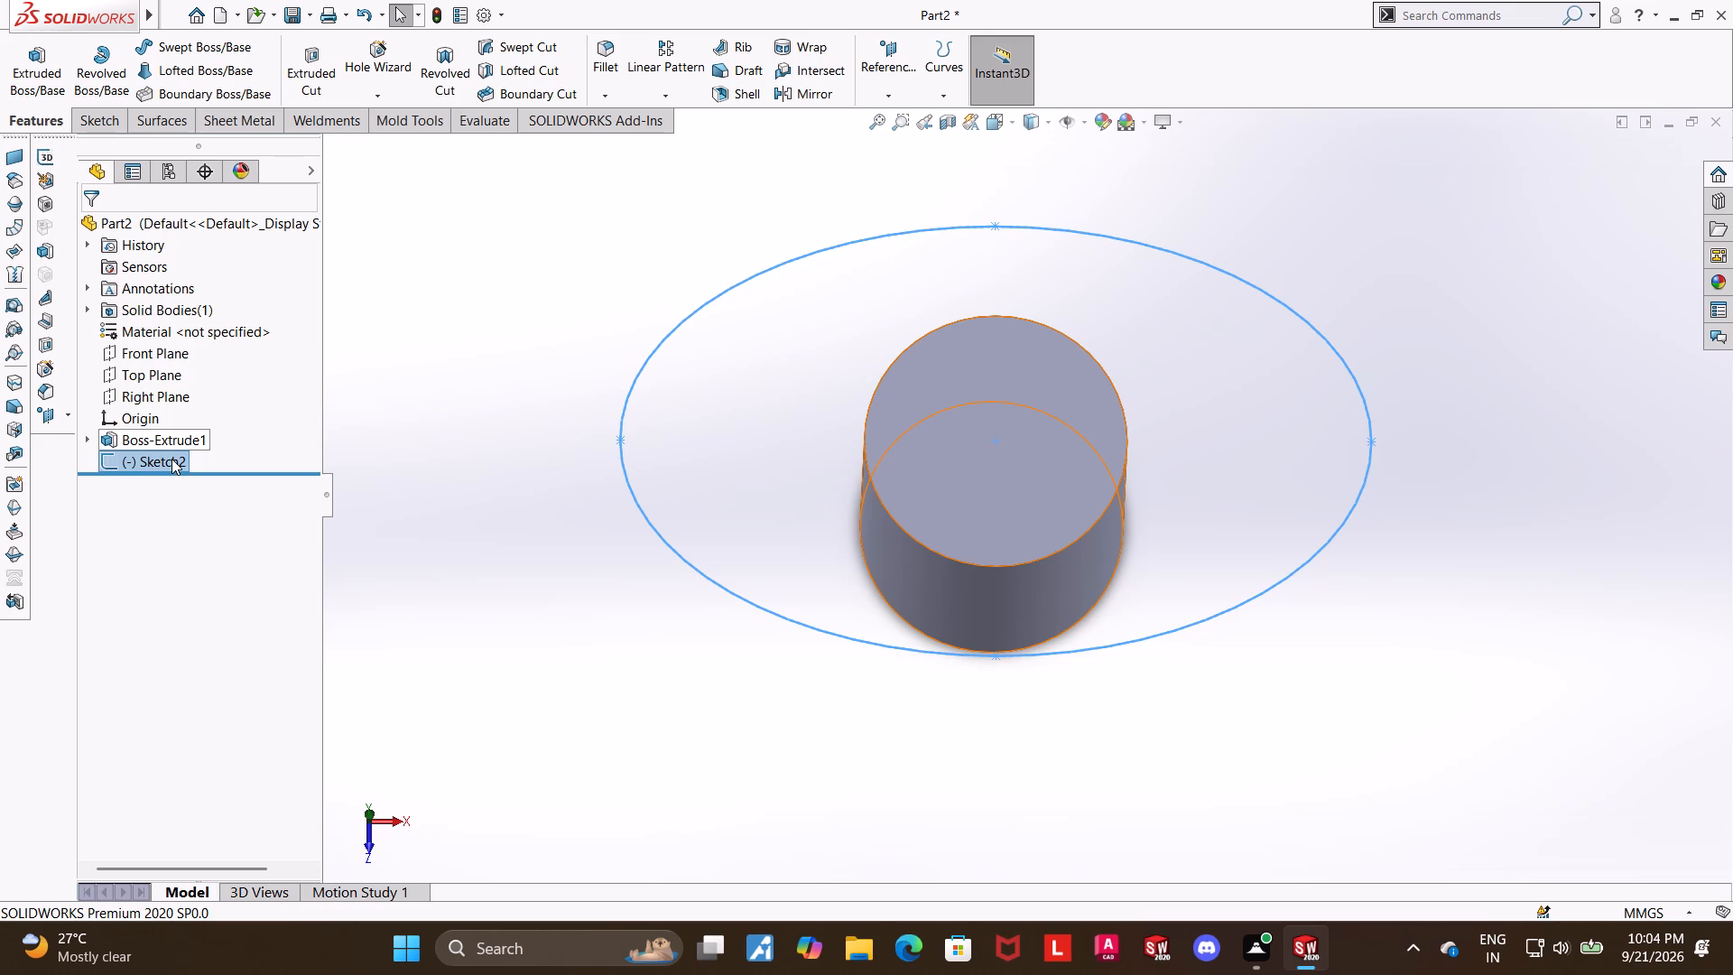
{"action": "left_click", "coordinate": [31, 61]}
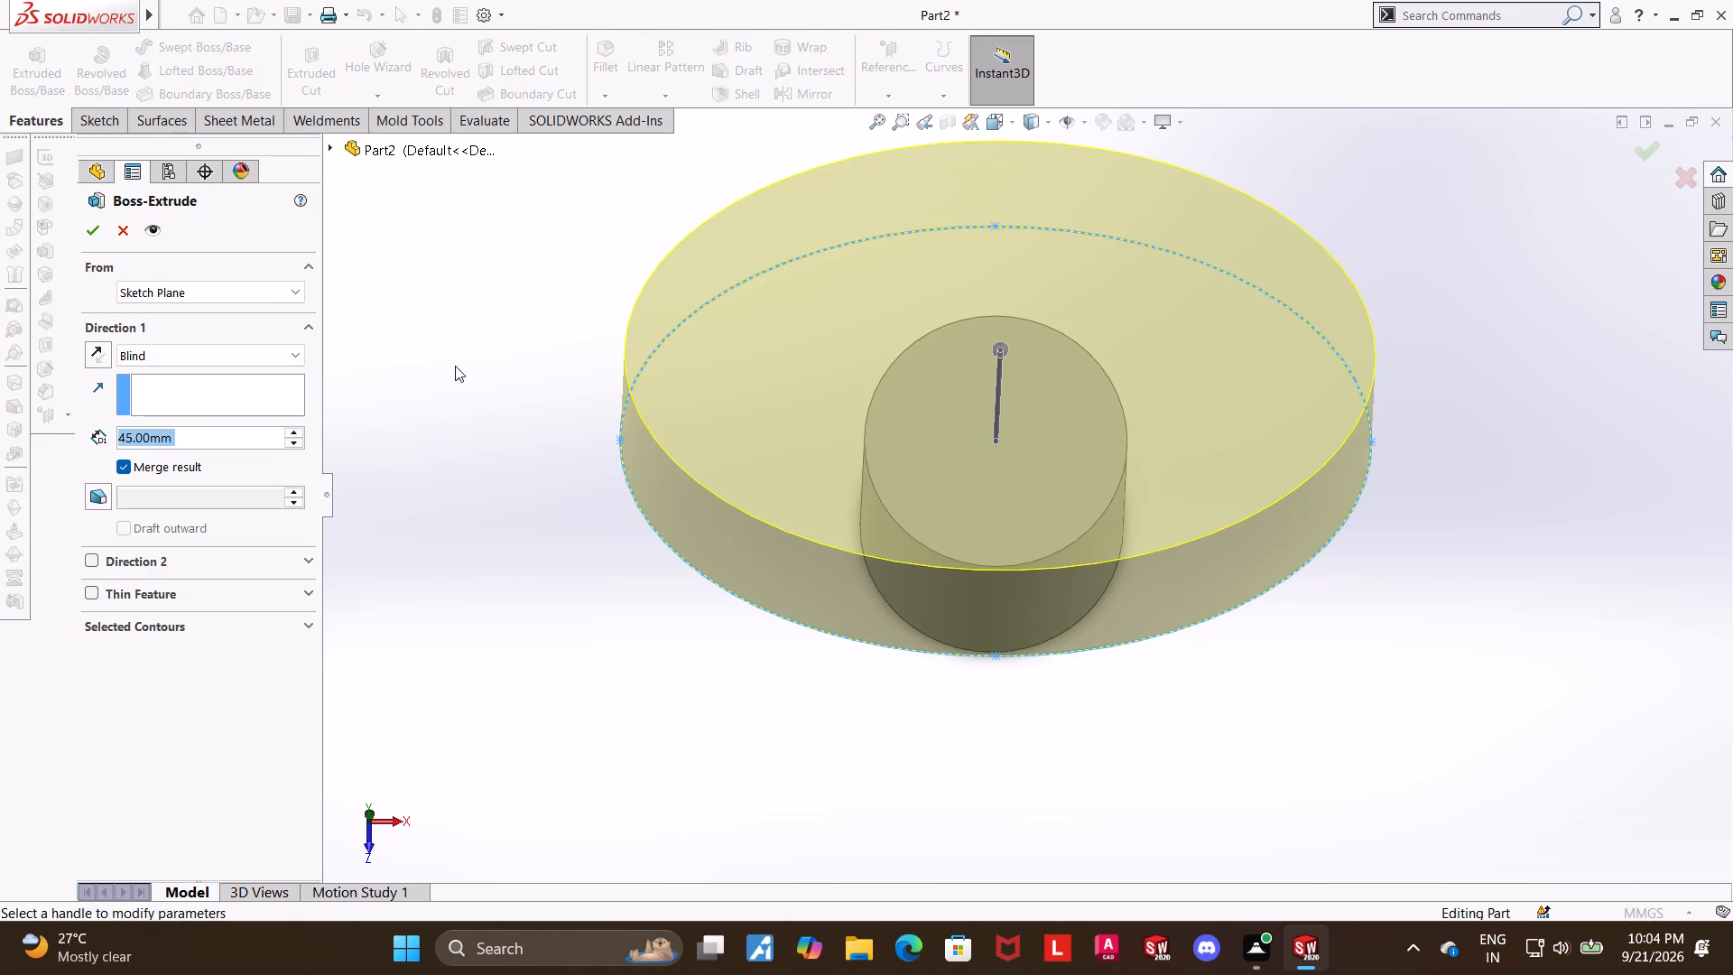
{"action": "middle_click_drag", "start_coordinate": [372, 386], "coordinate": [357, 388]}
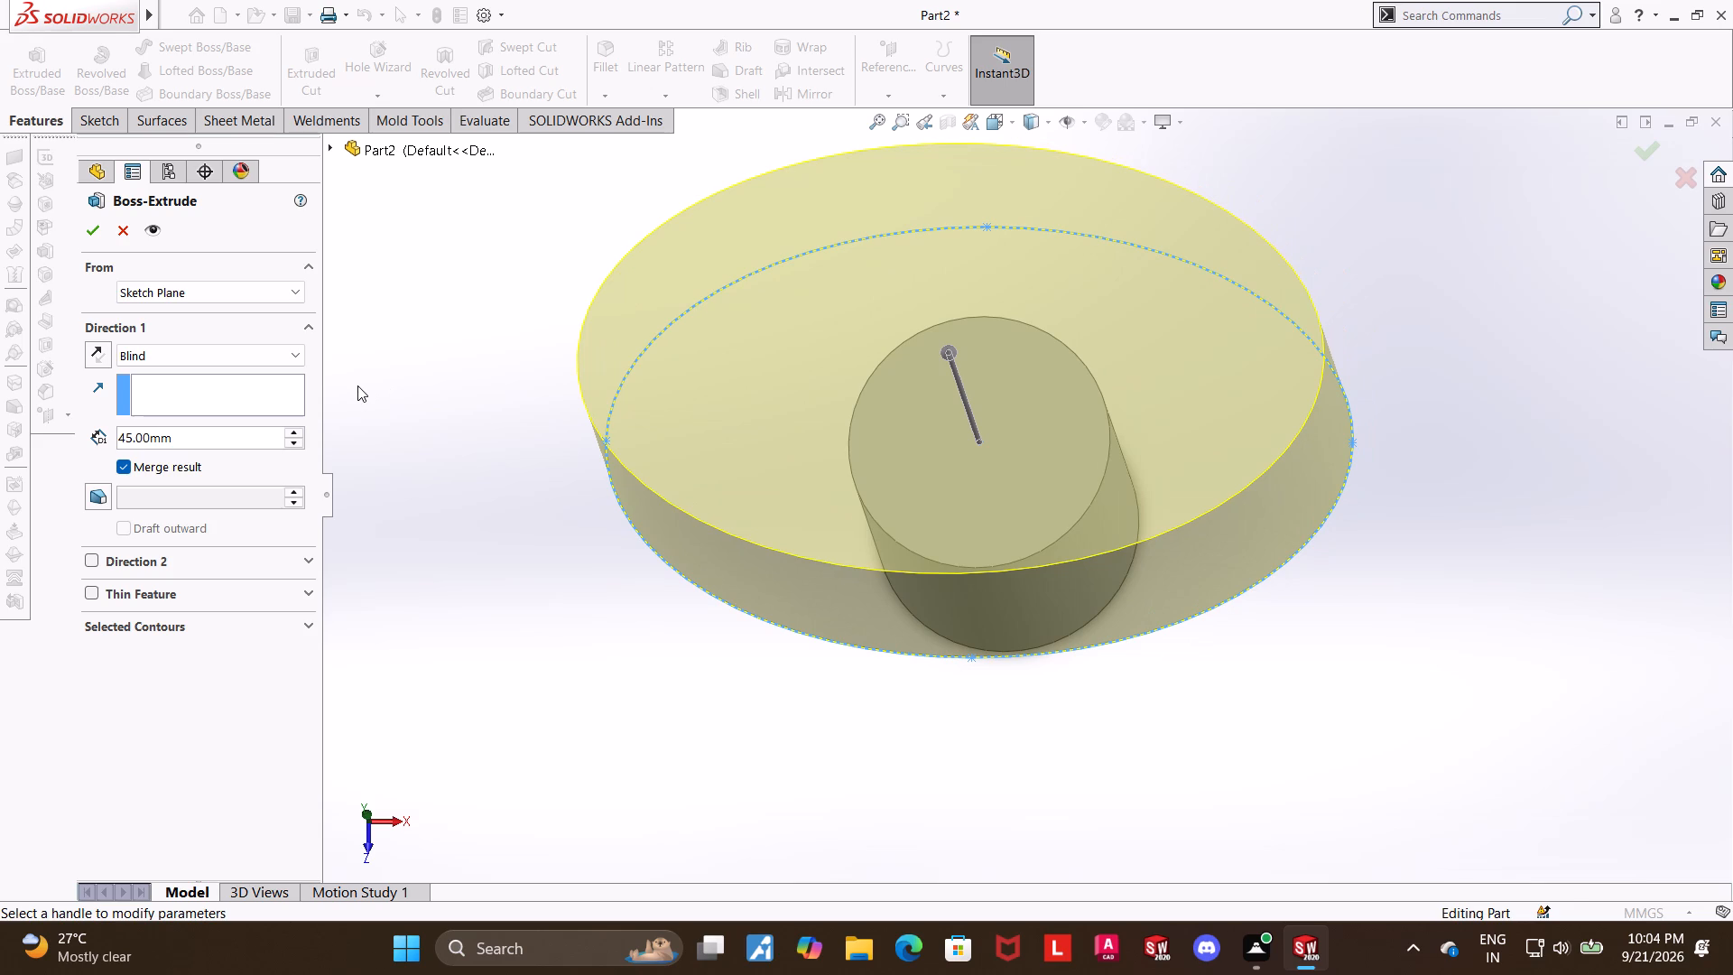
{"action": "type", "text": "15"}
{"action": "key", "text": "Return"}
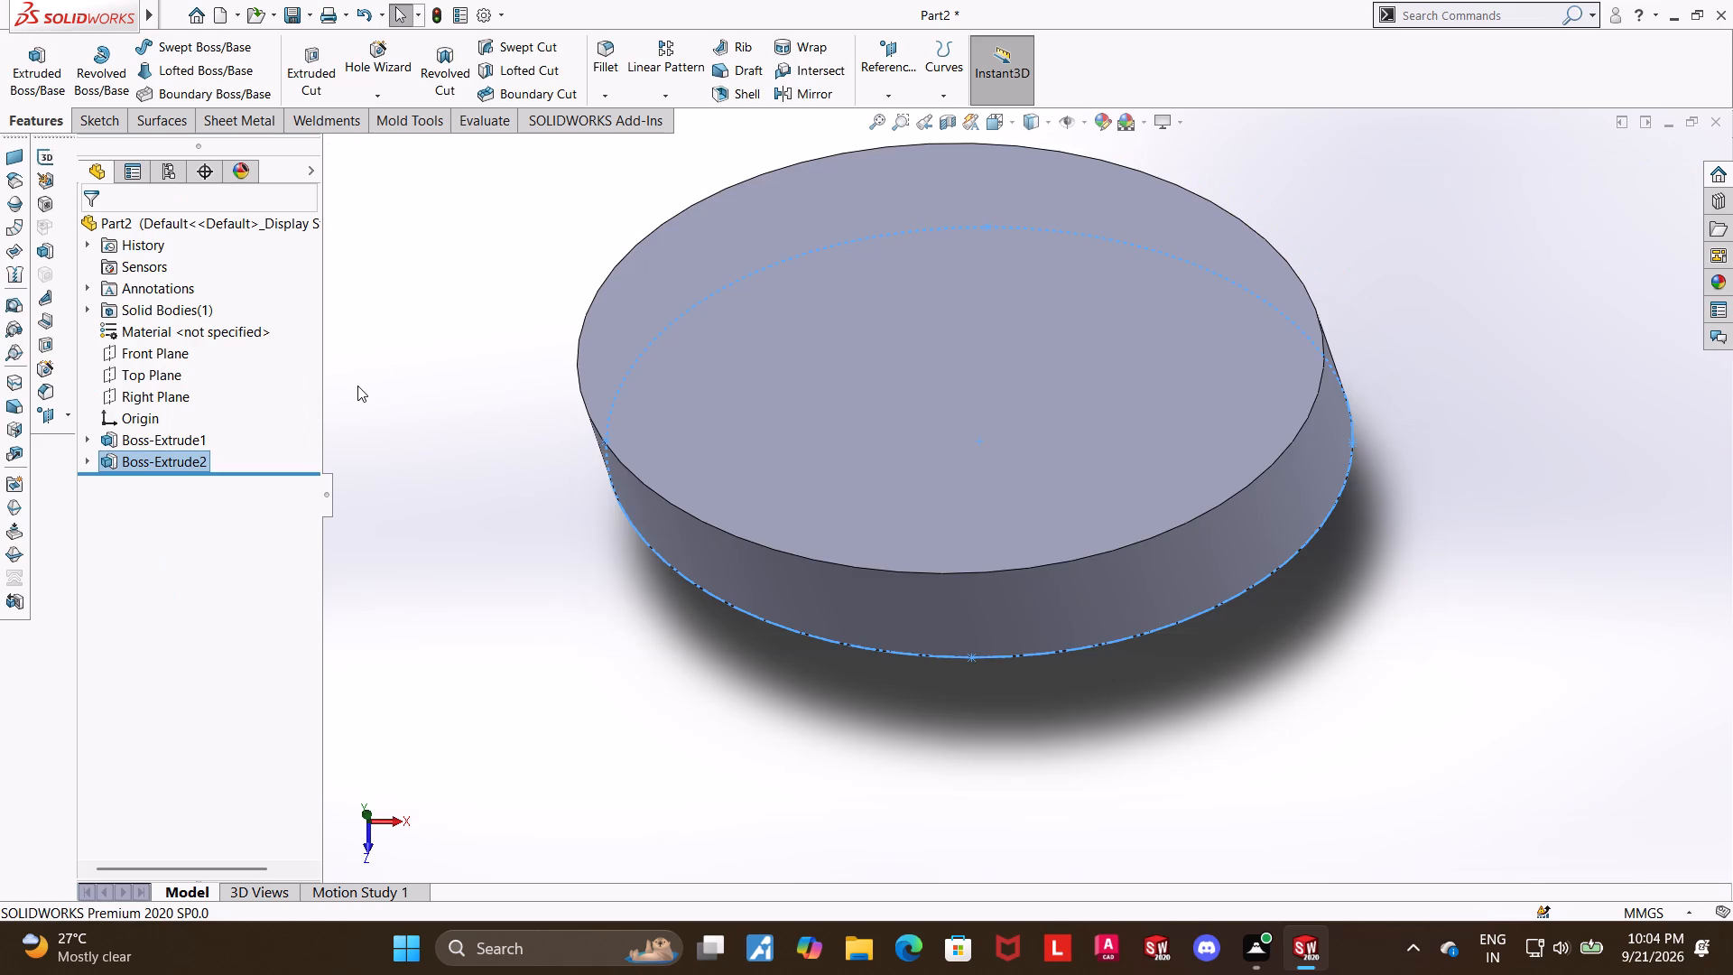
{"action": "left_click", "coordinate": [419, 480]}
{"action": "left_click", "coordinate": [109, 462]}
{"action": "left_click", "coordinate": [128, 409]}
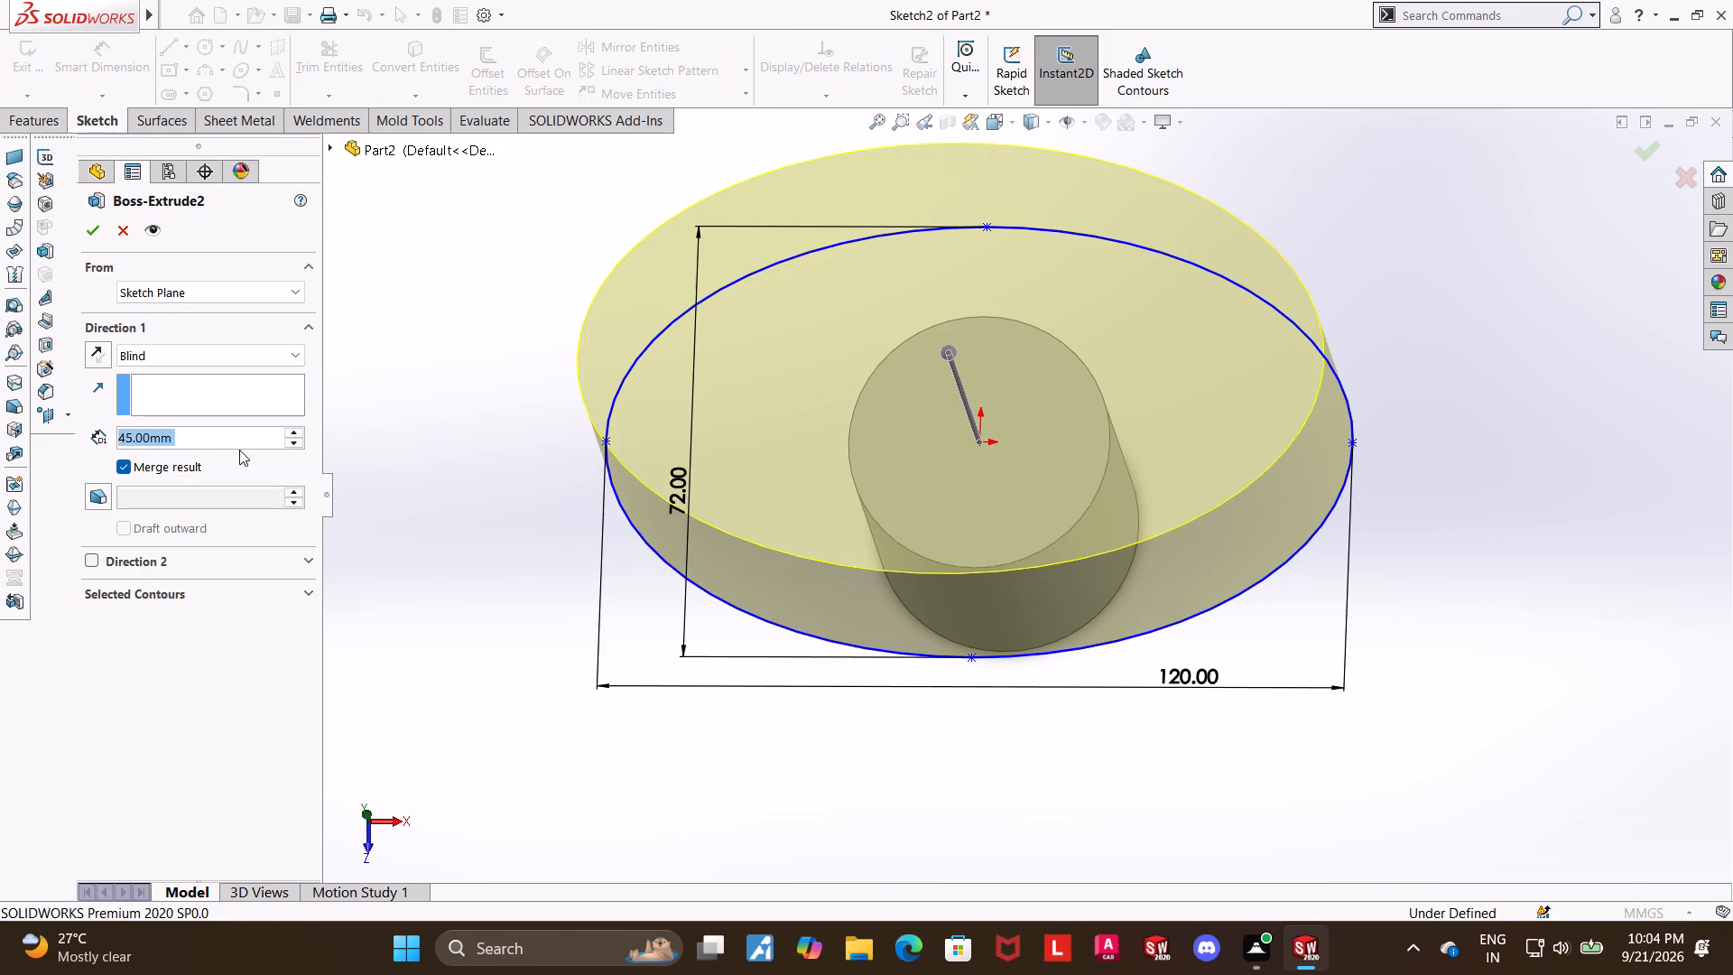
{"action": "type", "text": "15"}
{"action": "key", "text": "Return"}
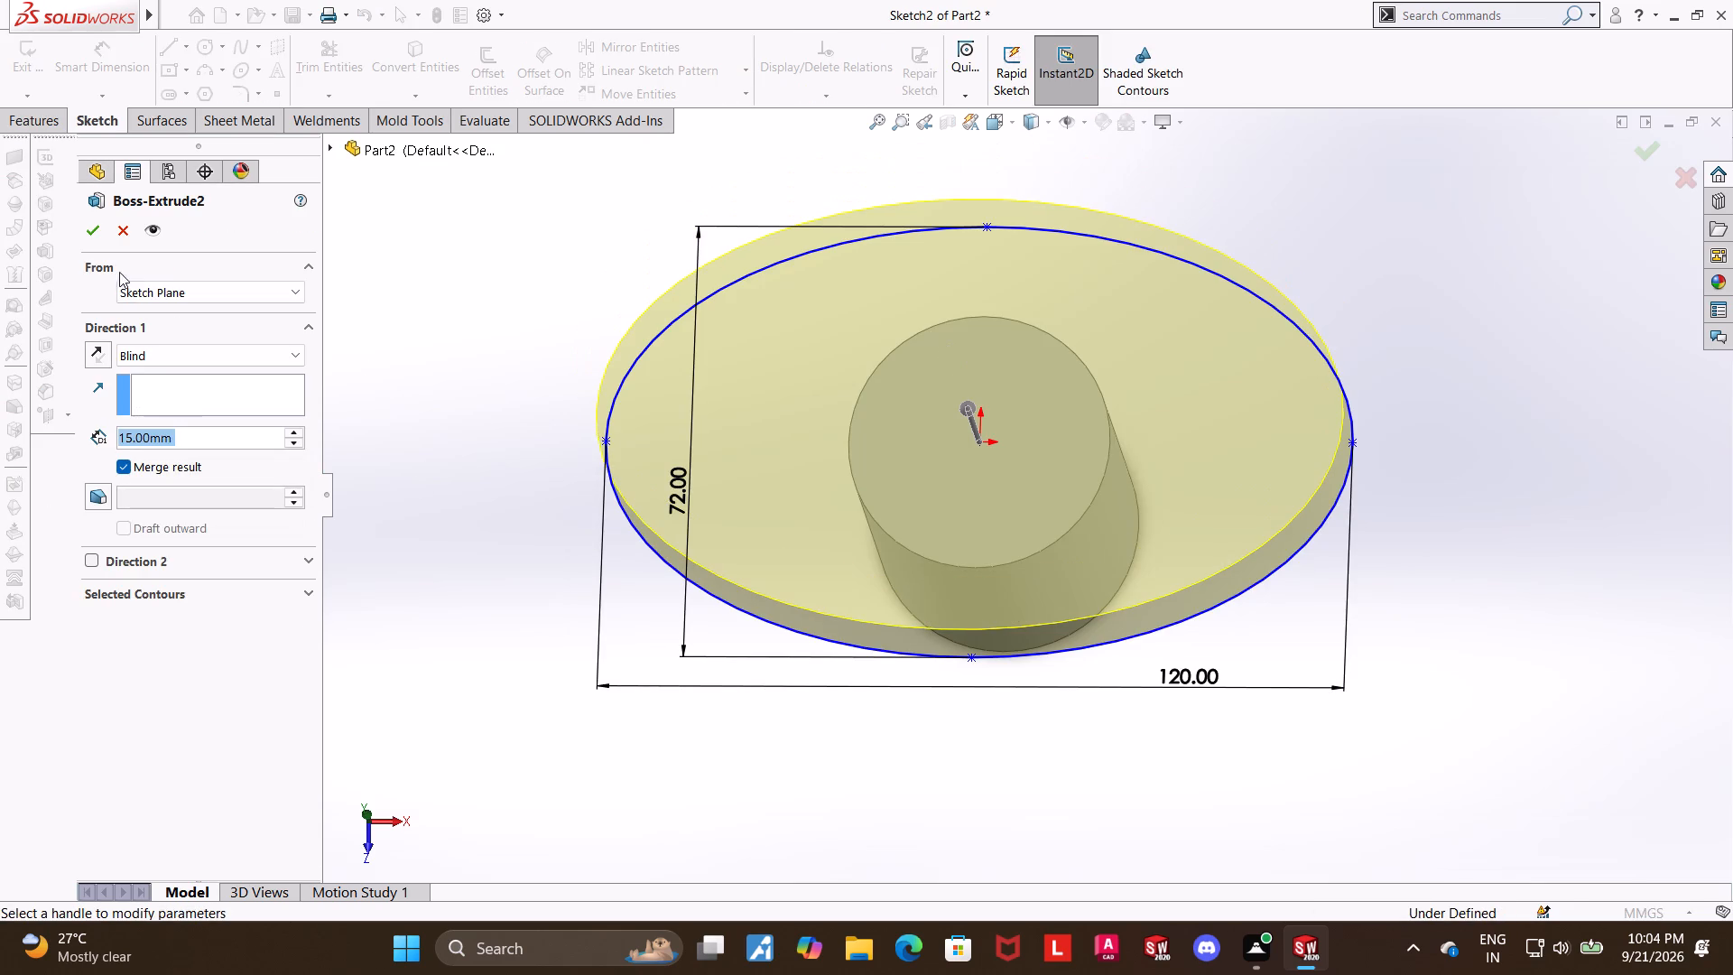
{"action": "left_click", "coordinate": [88, 237]}
{"action": "left_click", "coordinate": [474, 442]}
Sketch a circle about 53 mm in diameter on the elliptical flange's top face, centred on the origin.
{"action": "middle_click_drag", "start_coordinate": [1149, 385], "coordinate": [1182, 228]}
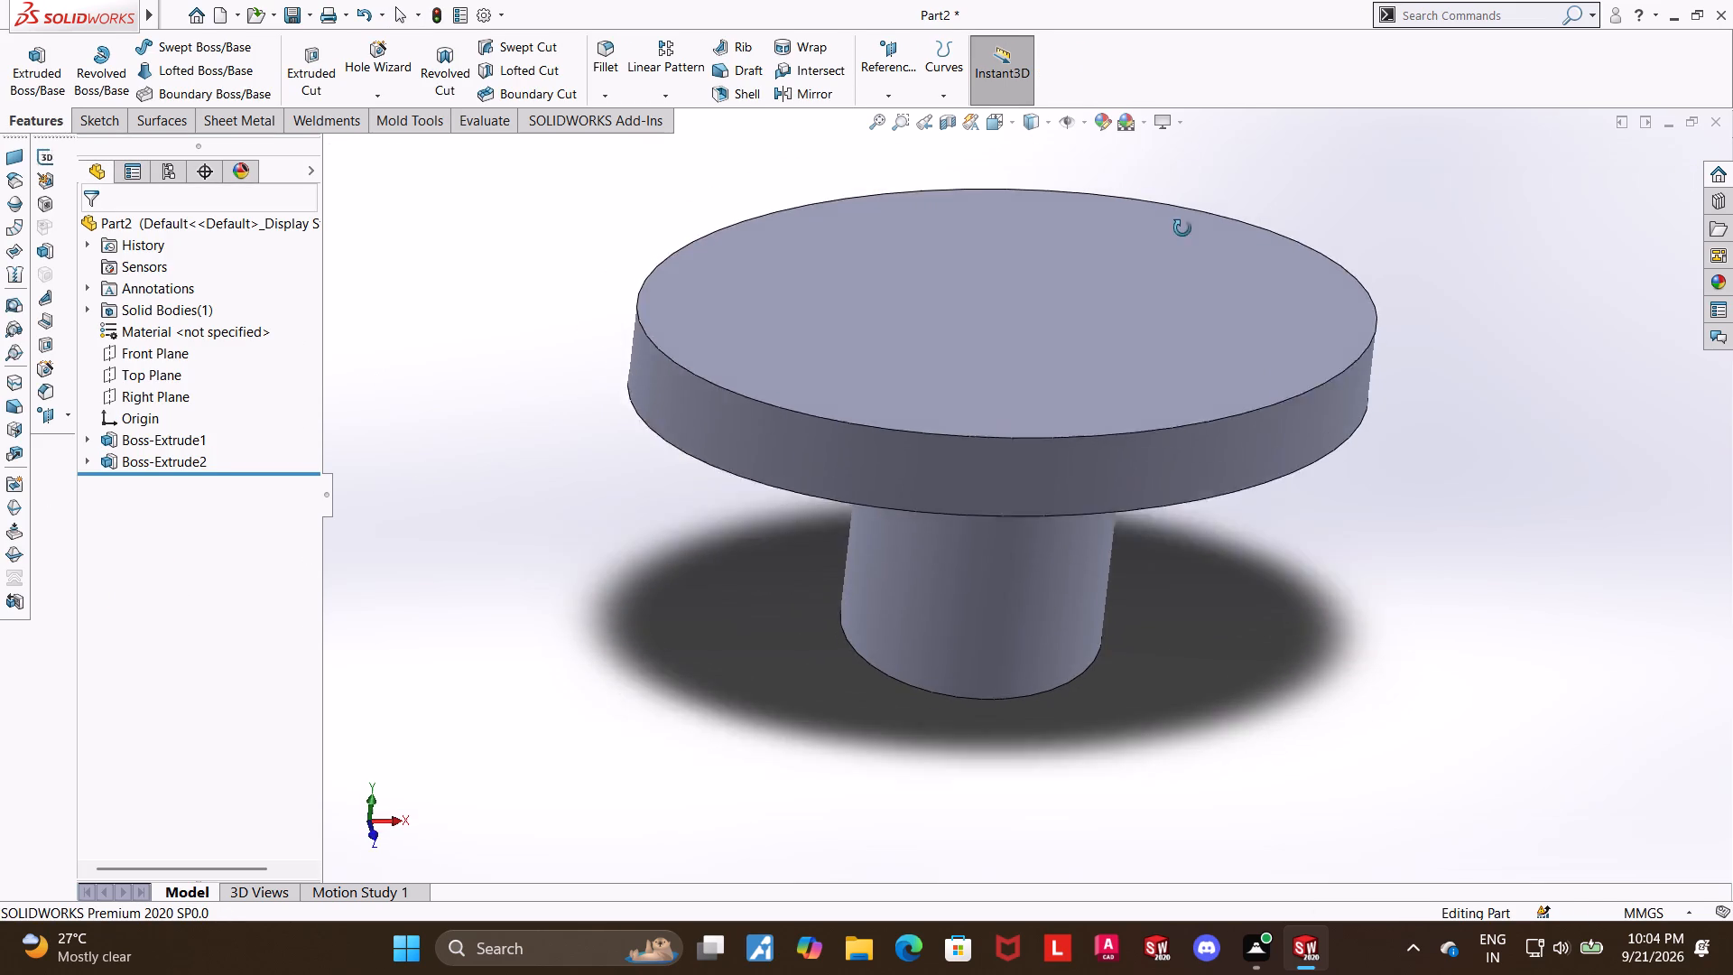
{"action": "middle_click_drag", "start_coordinate": [1182, 228], "coordinate": [1178, 262]}
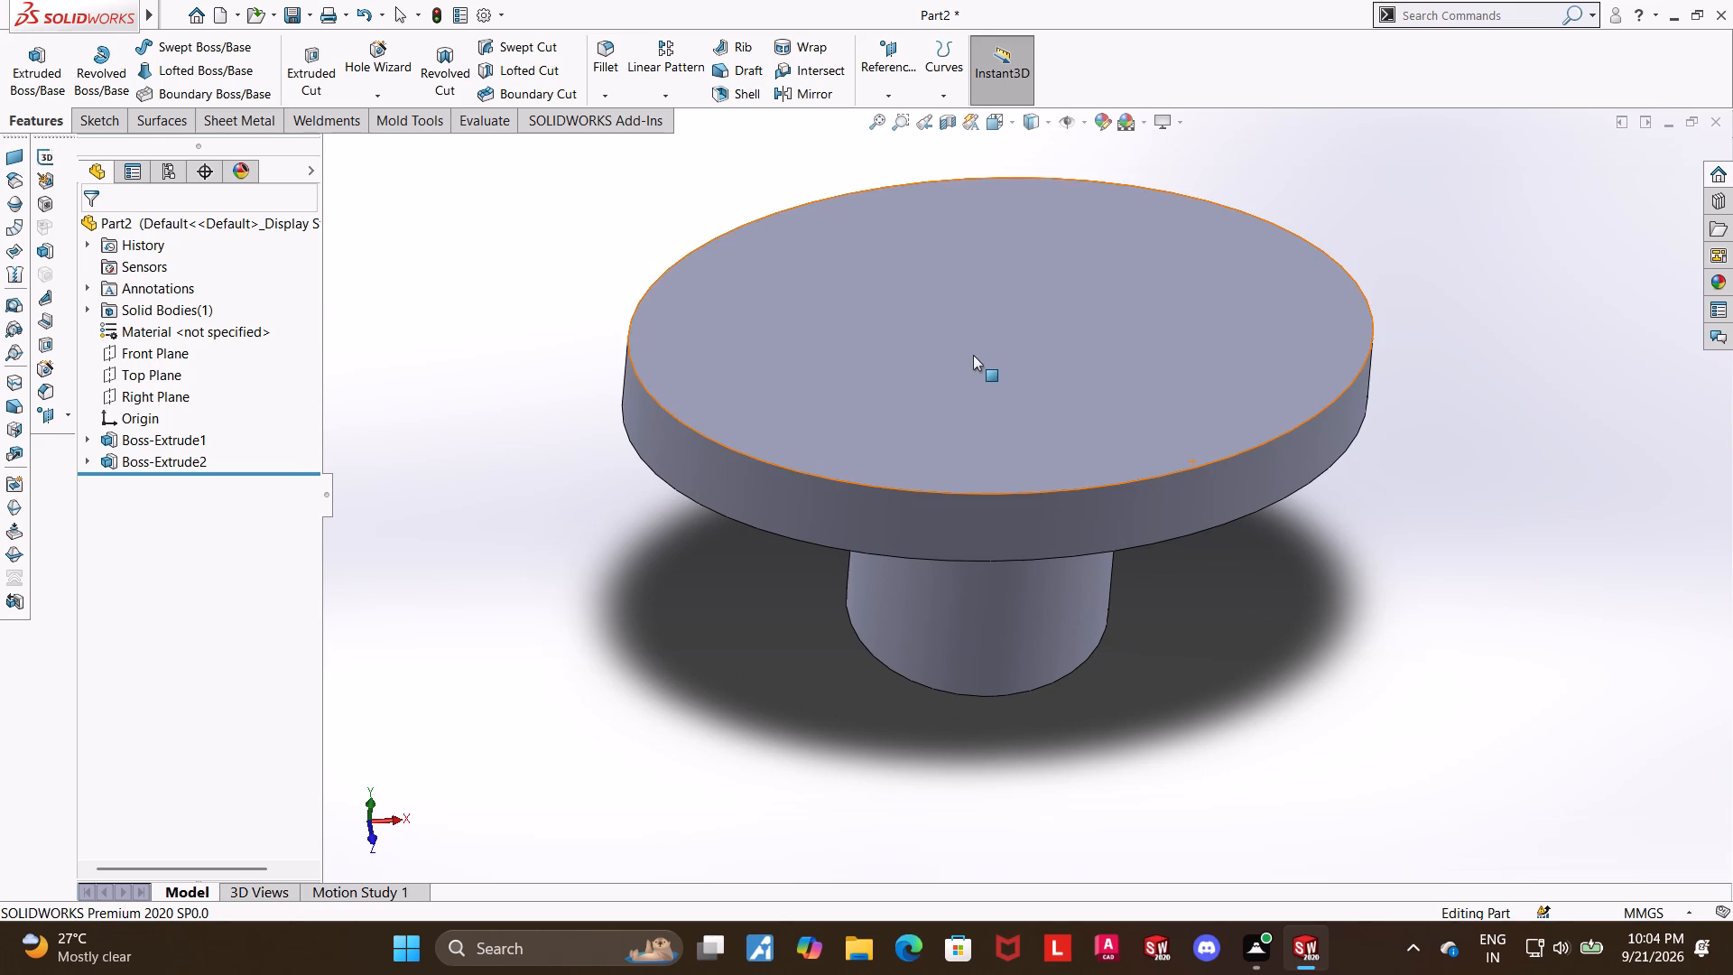
{"action": "left_click", "coordinate": [967, 343]}
{"action": "left_click", "coordinate": [1044, 293]}
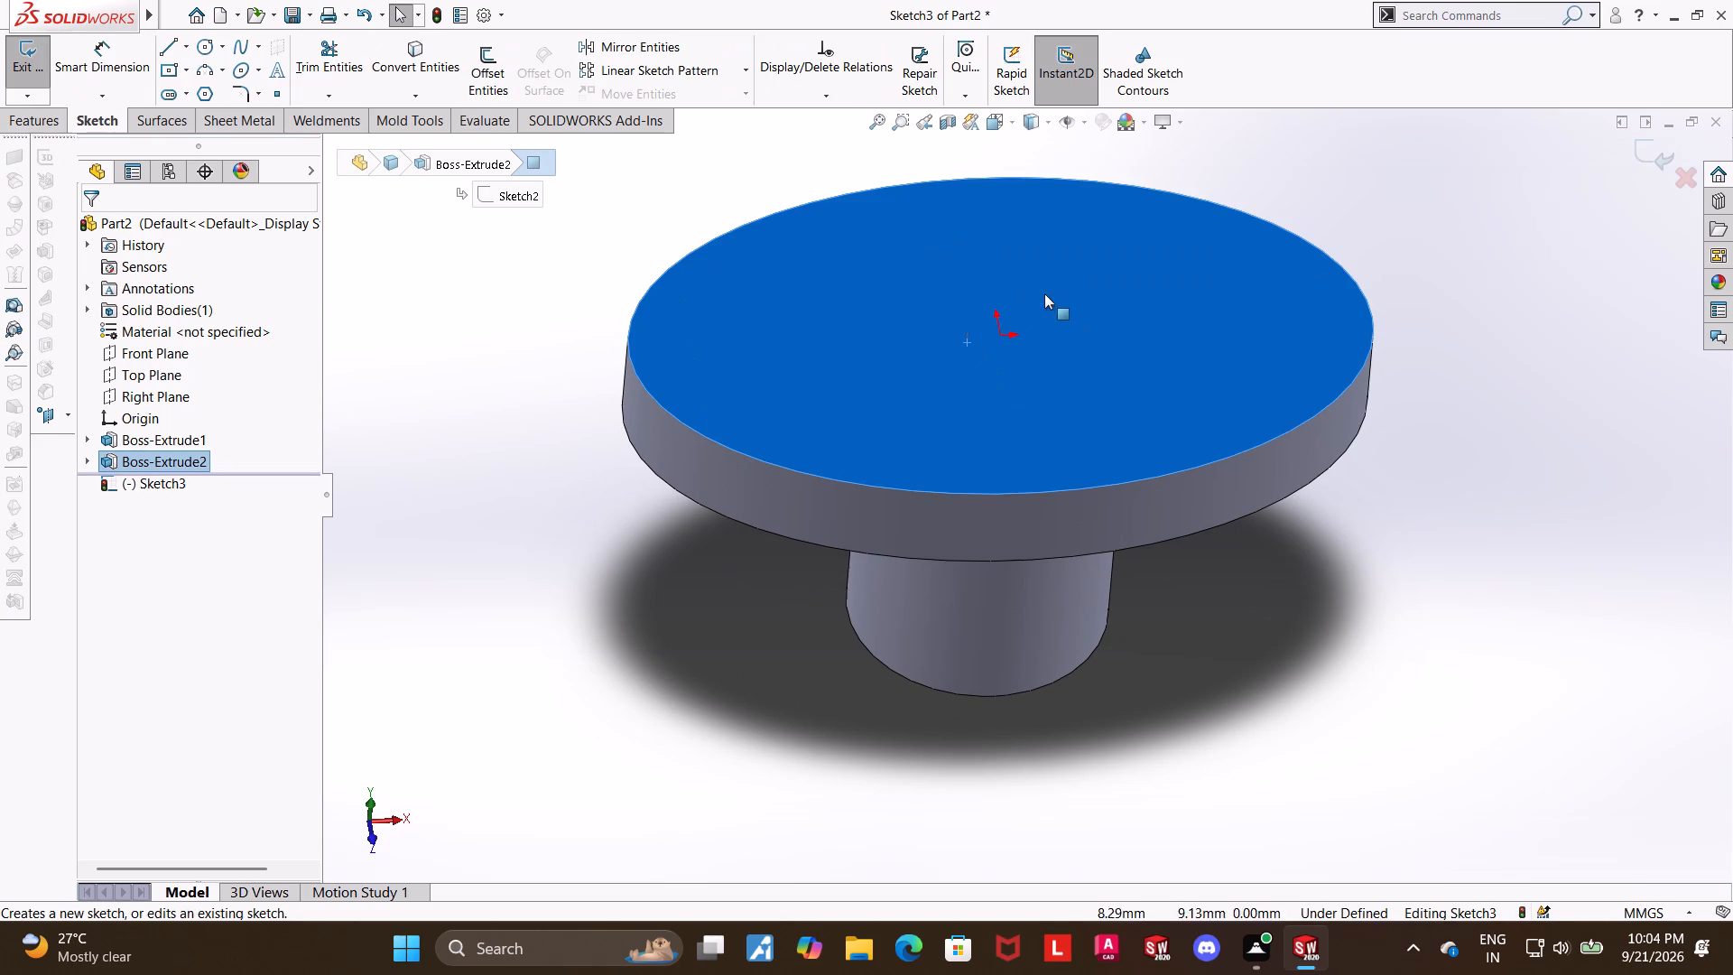
{"action": "left_click", "coordinate": [153, 484]}
{"action": "left_click", "coordinate": [190, 460]}
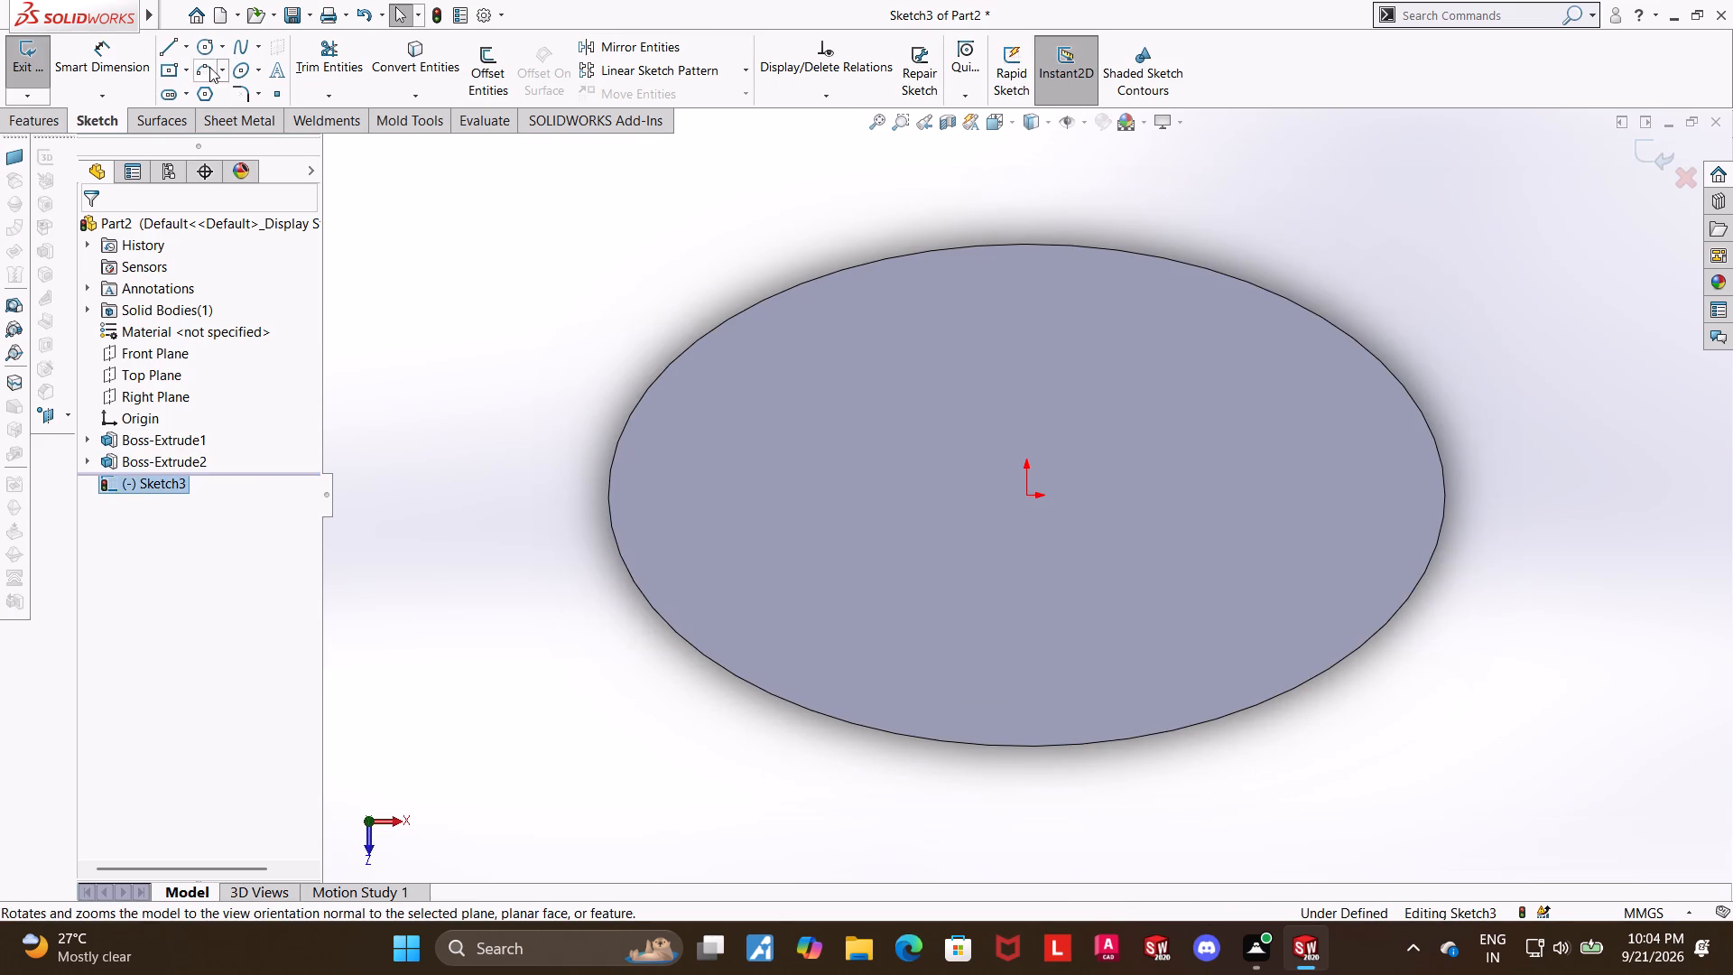
{"action": "left_click", "coordinate": [209, 44]}
{"action": "left_click", "coordinate": [1025, 491]}
{"action": "left_click", "coordinate": [1154, 360]}
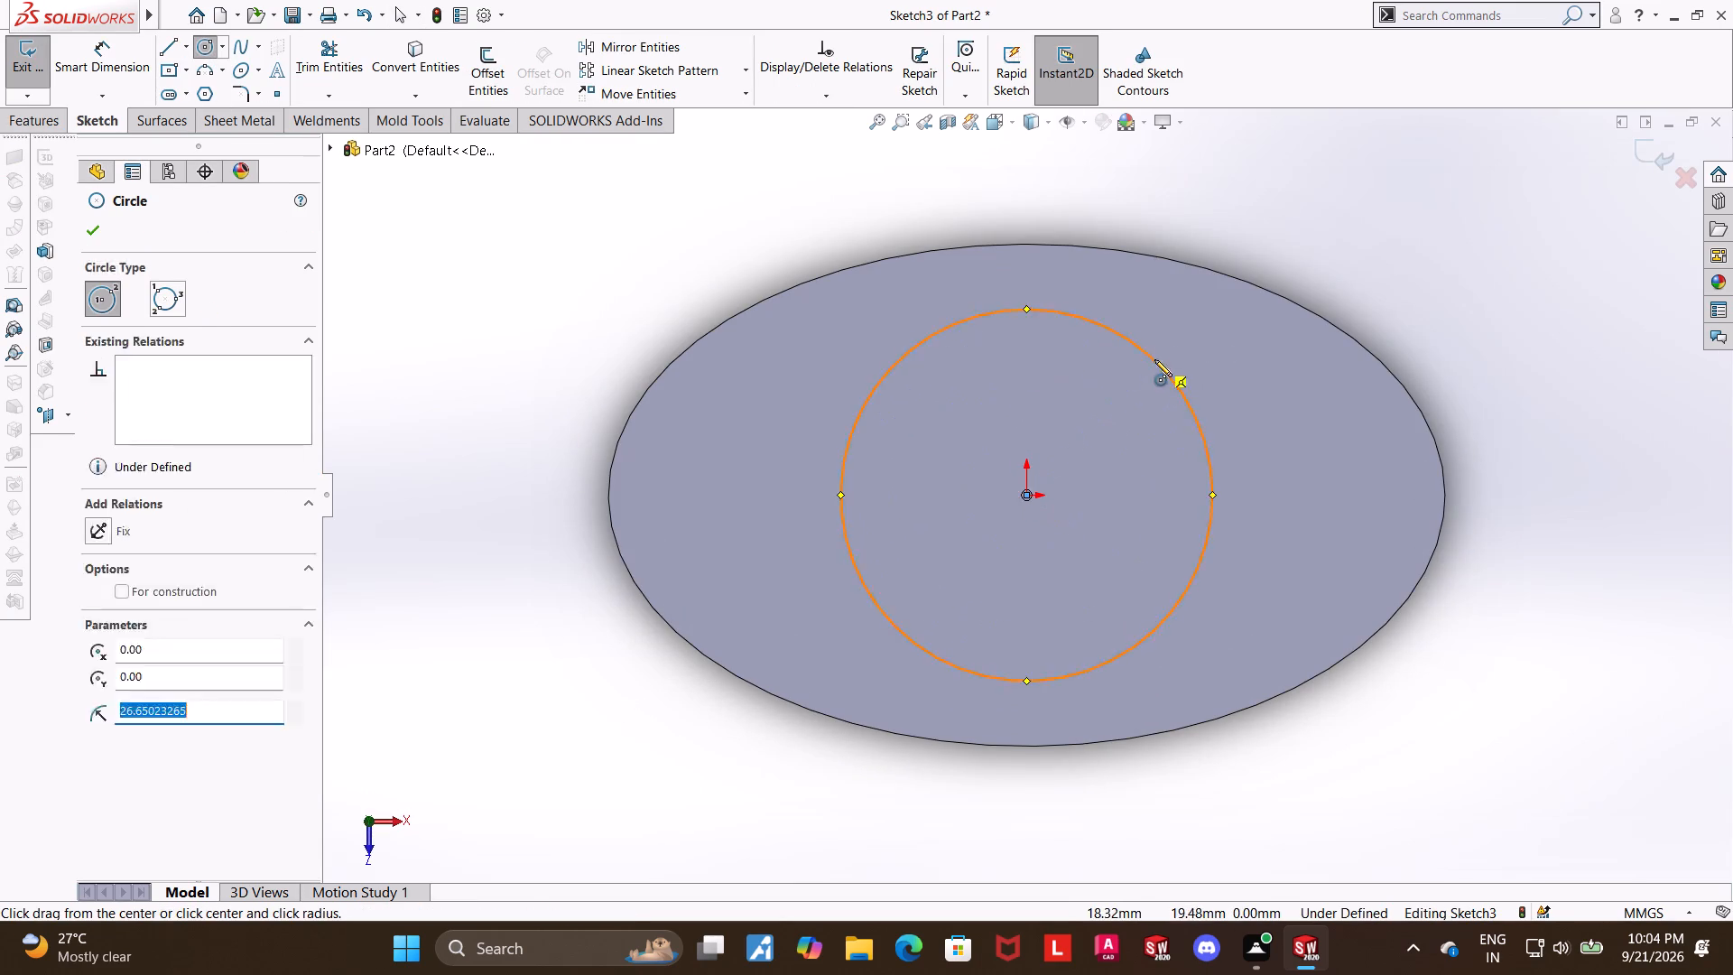
{"action": "key", "text": "Escape"}
{"action": "key", "text": "Escape"}
Dimension the circle's diameter as 50 mm and exit the sketch.
{"action": "left_click", "coordinate": [79, 64]}
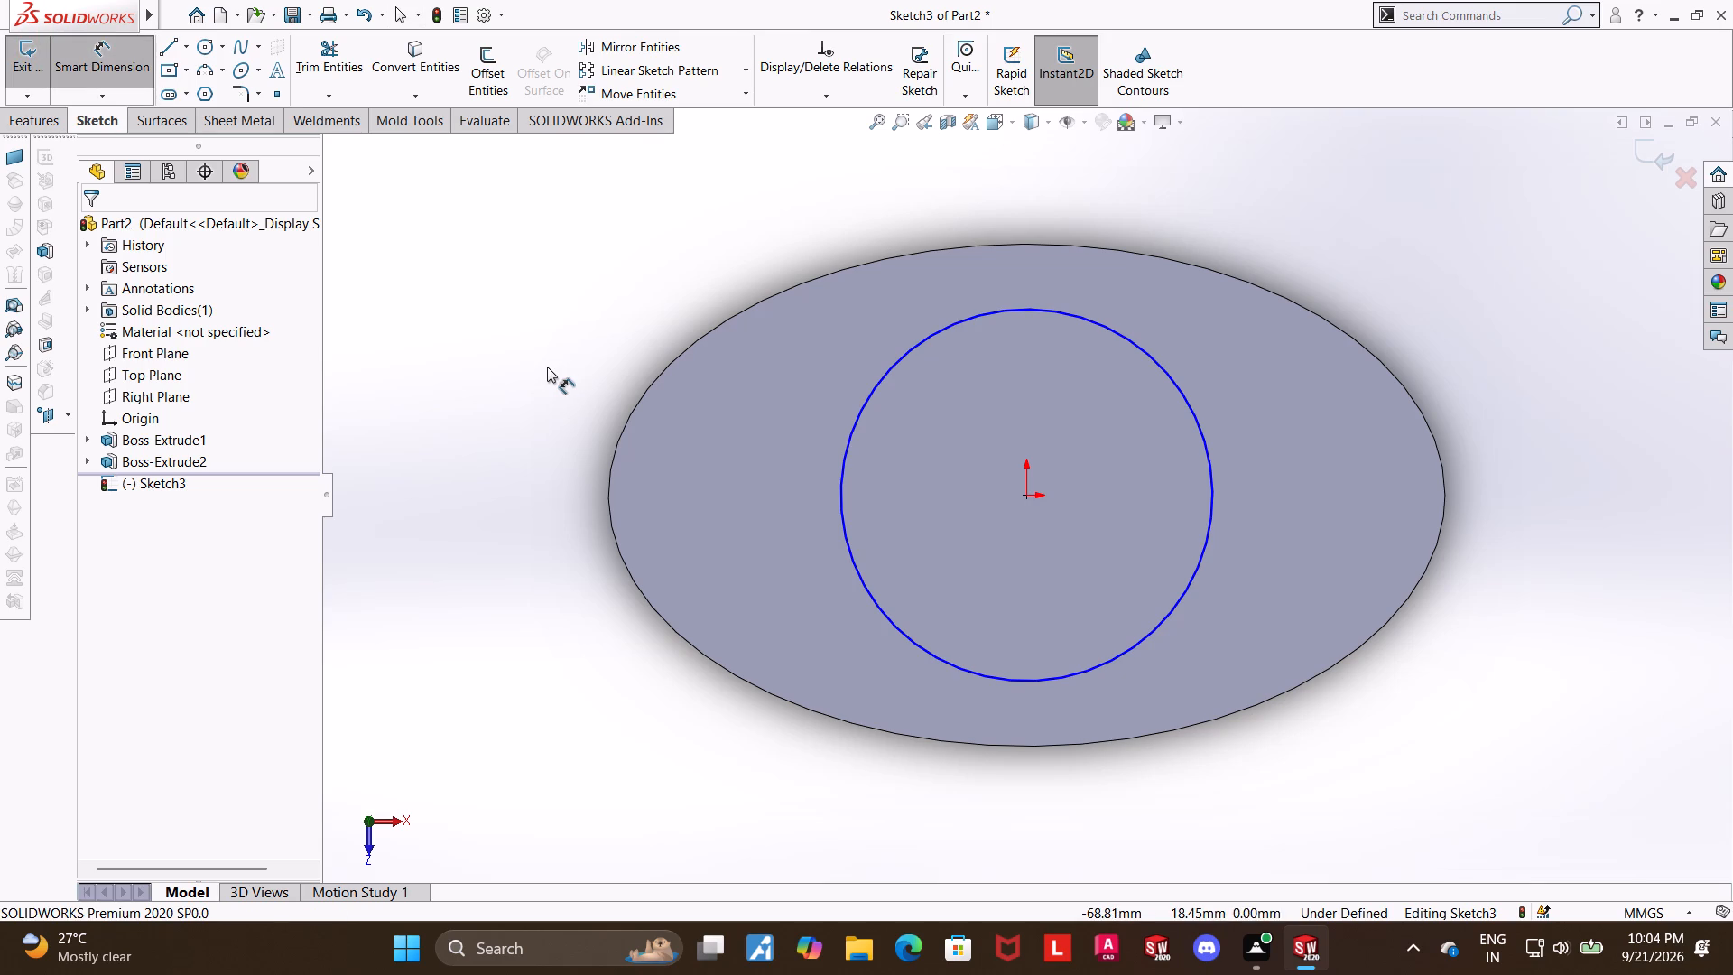
{"action": "left_click", "coordinate": [895, 357]}
{"action": "left_click", "coordinate": [866, 337]}
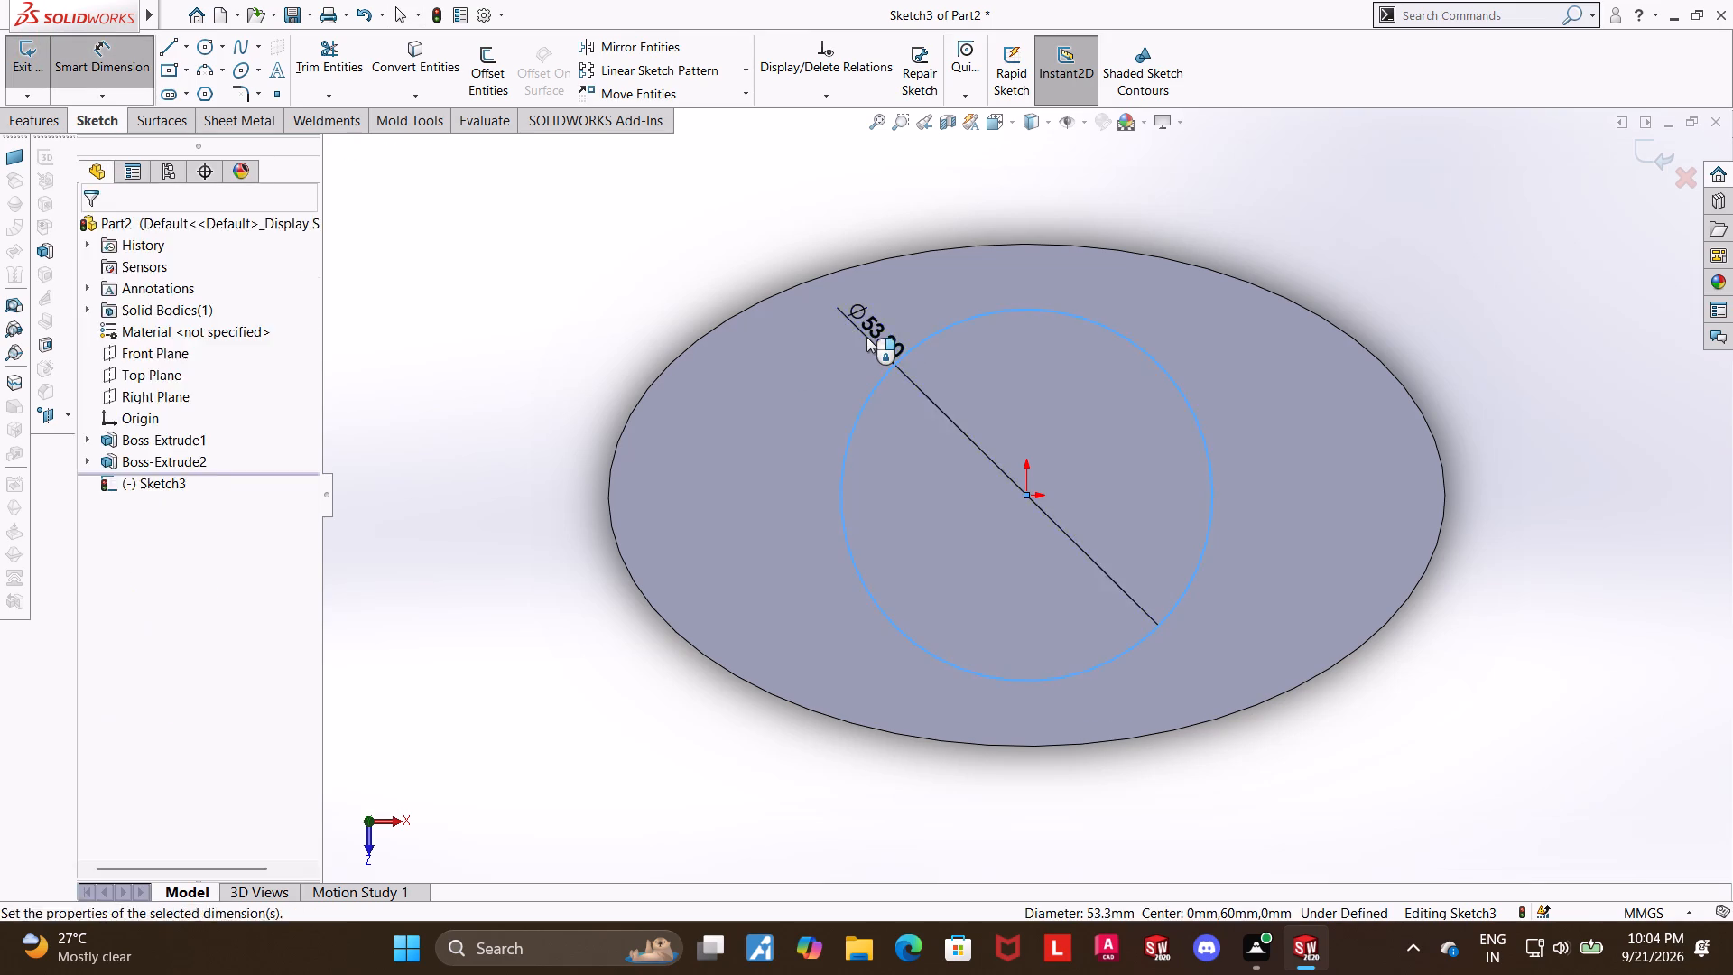
{"action": "type", "text": "50"}
{"action": "key", "text": "Return"}
{"action": "key", "text": "Escape"}
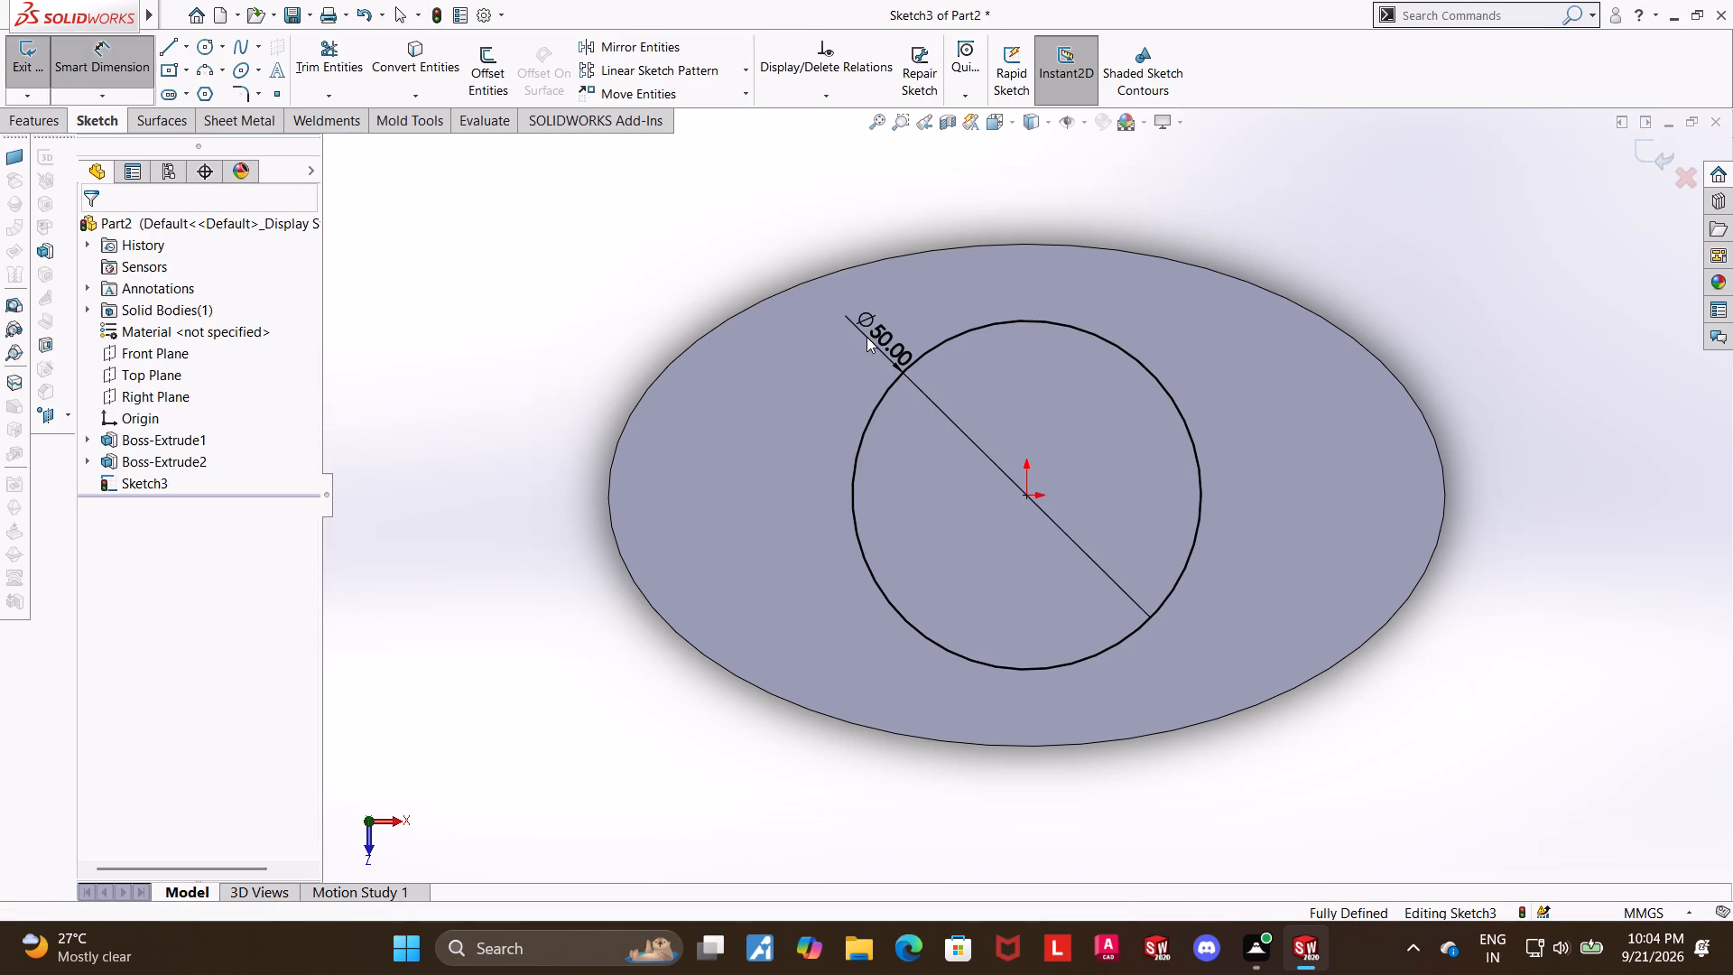
{"action": "left_click", "coordinate": [1657, 159]}
Extrude the 50 mm circle upward from the flange as a blind boss with a depth of 9 mm.
{"action": "middle_click_drag", "start_coordinate": [1465, 644], "coordinate": [1449, 521]}
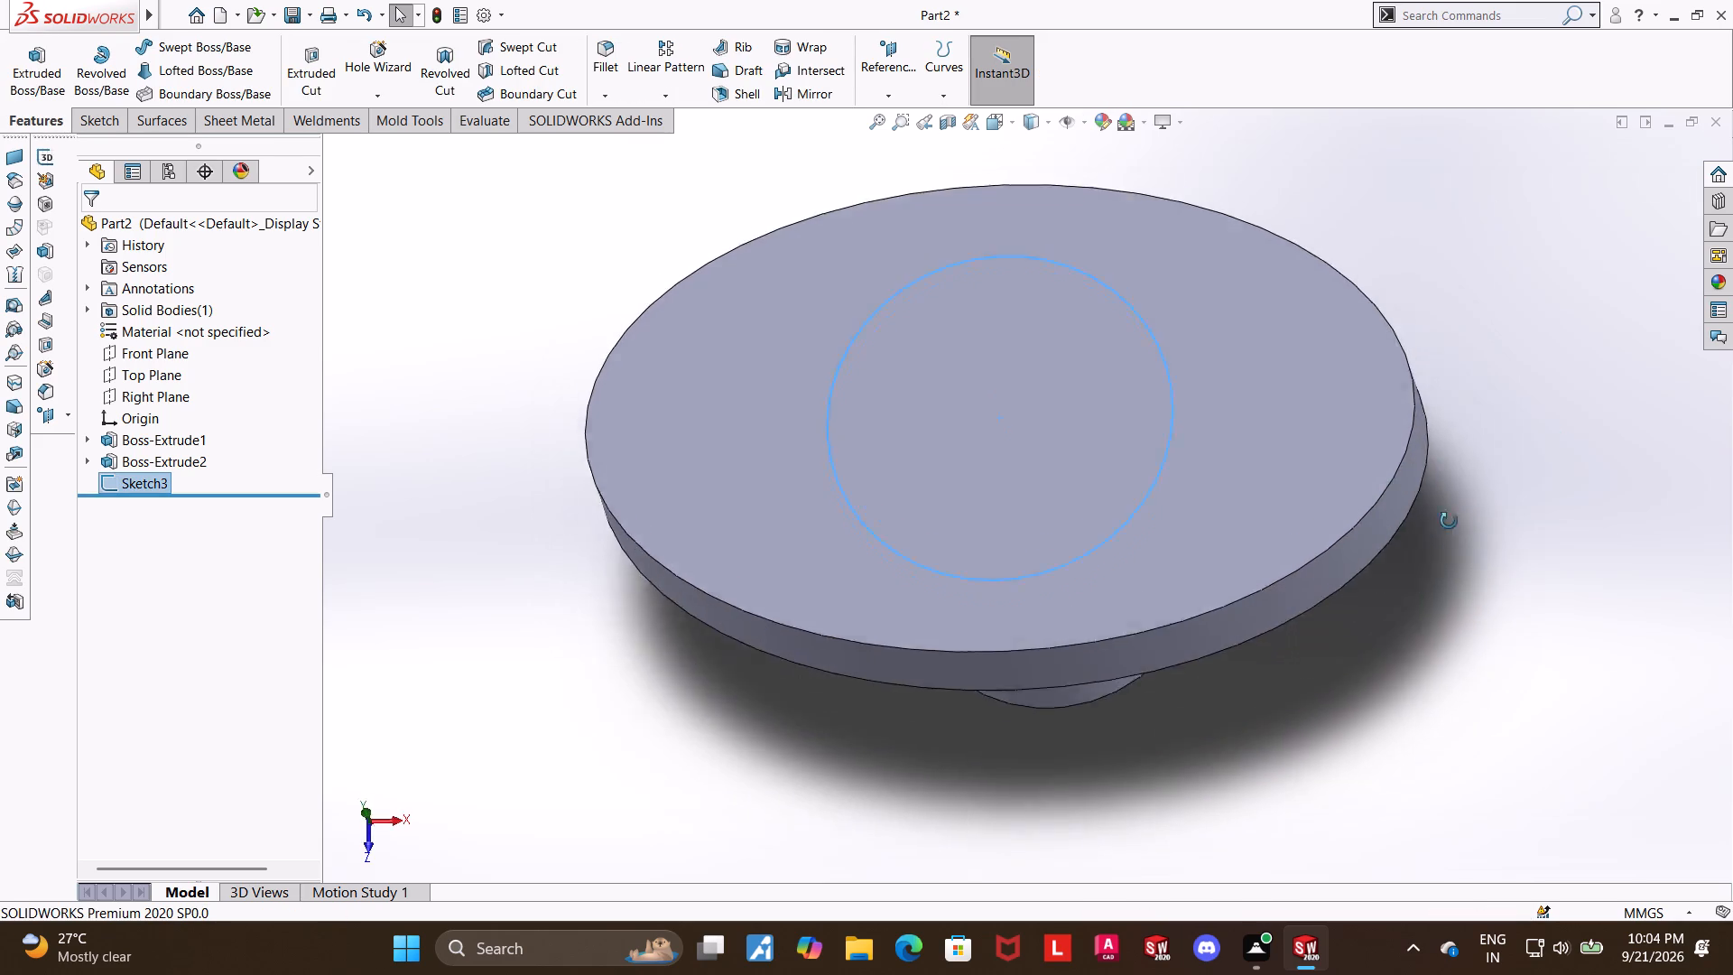
{"action": "middle_click_drag", "start_coordinate": [1449, 521], "coordinate": [1437, 447]}
{"action": "left_click", "coordinate": [57, 55]}
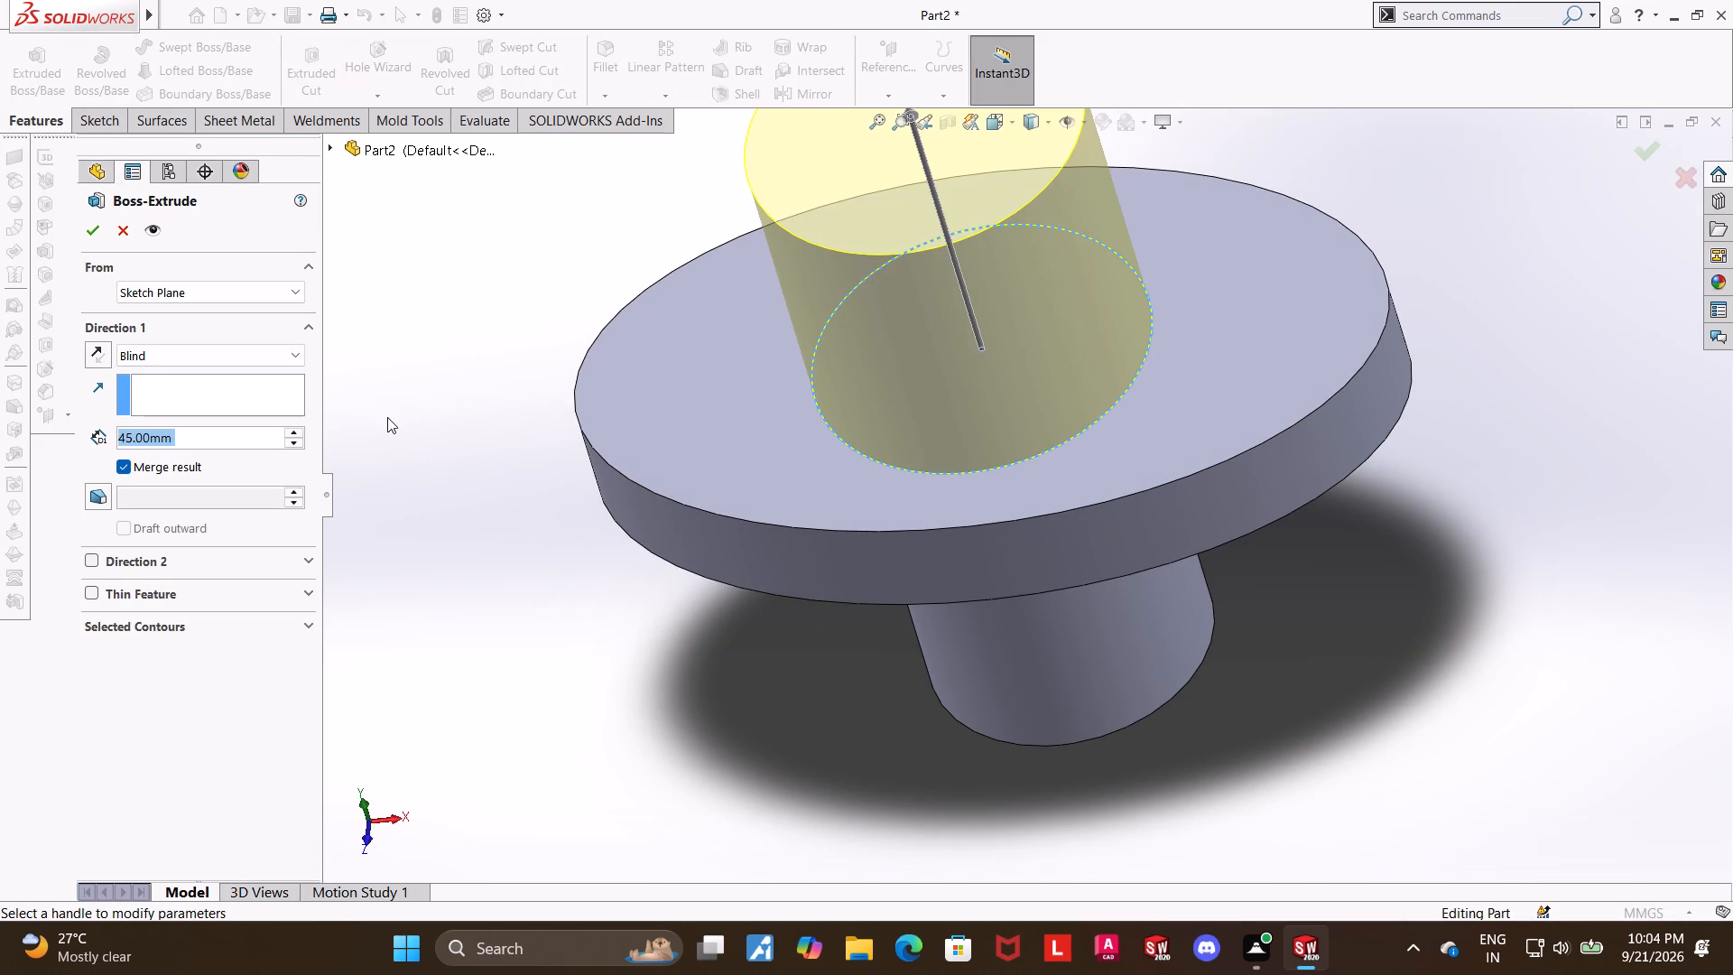
{"action": "key", "text": "9"}
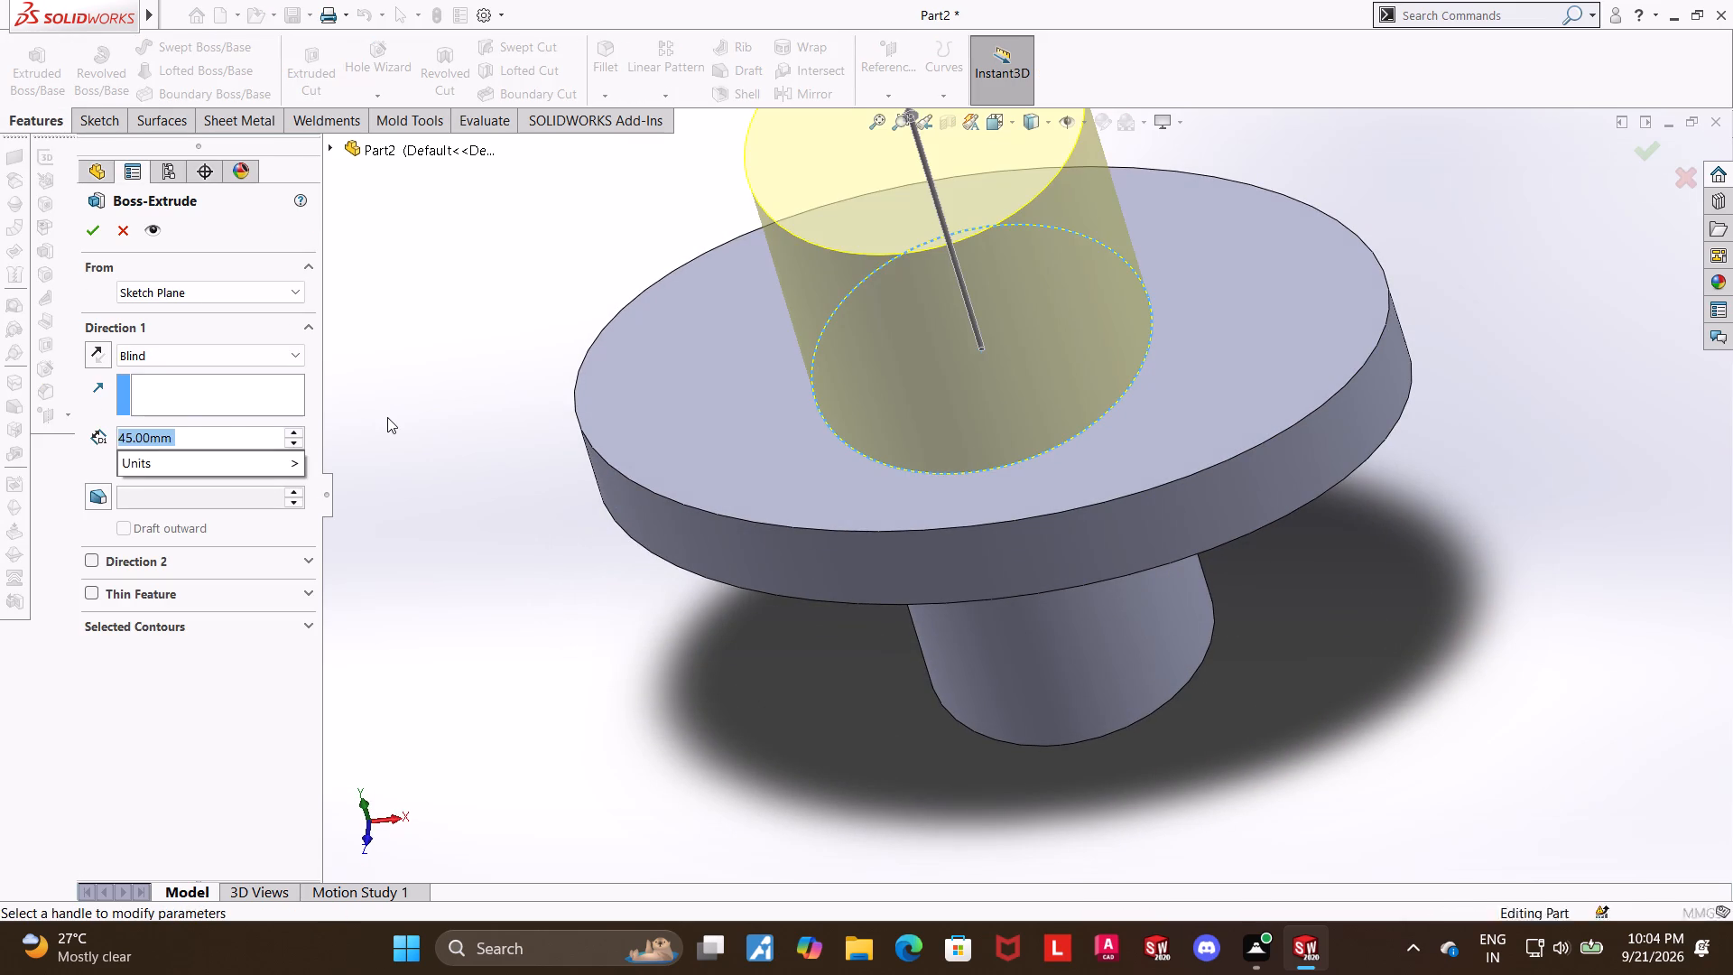
{"action": "key", "text": "Return"}
{"action": "left_click", "coordinate": [92, 242]}
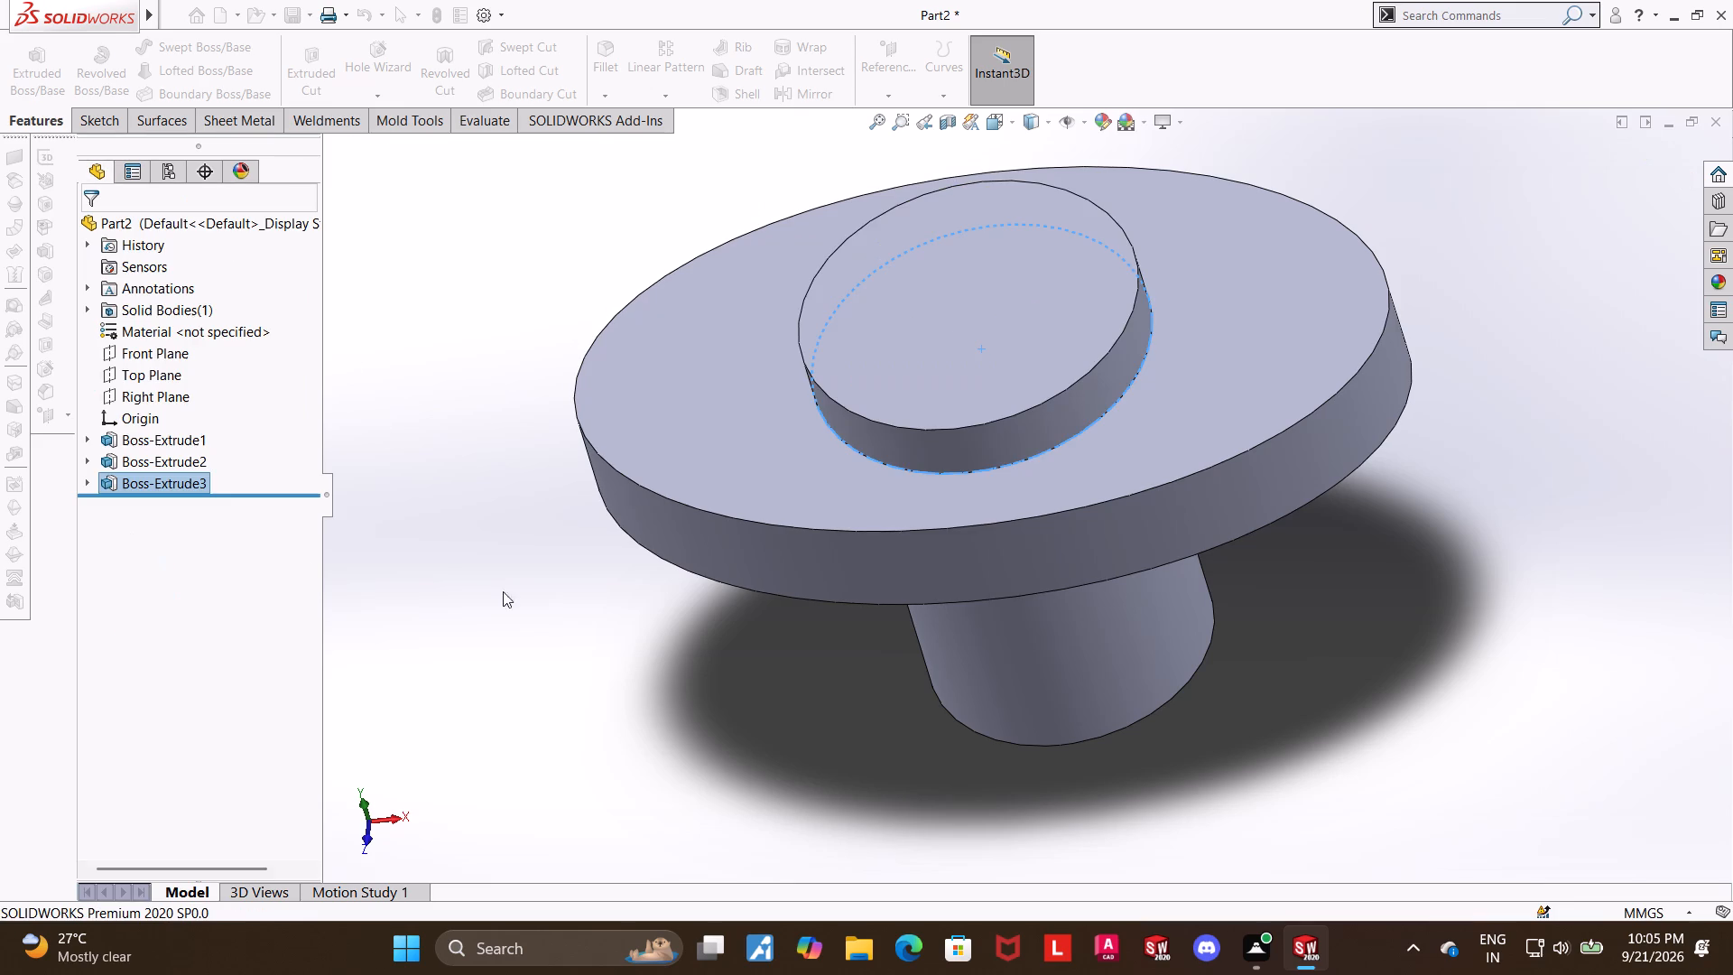
{"action": "left_click", "coordinate": [1373, 657]}
{"action": "middle_click", "coordinate": [1396, 671]}
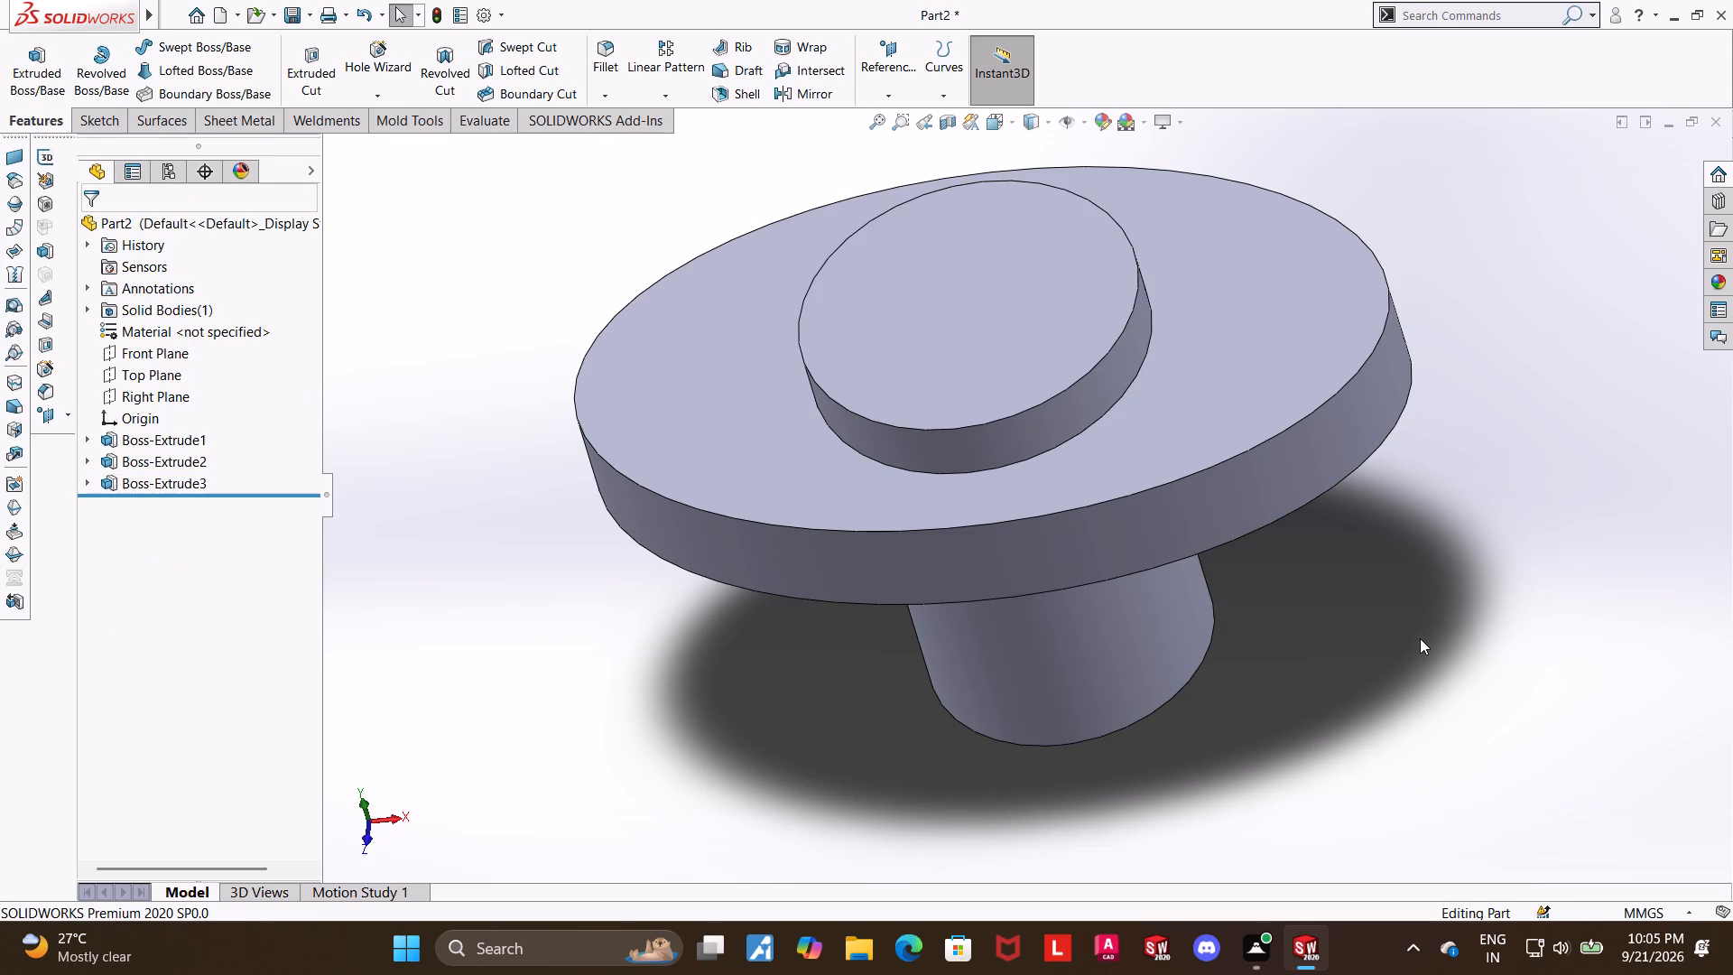
{"action": "middle_click", "coordinate": [1400, 668]}
Sketch a circle about 29 mm in diameter on the 50 mm boss's top face, centred on the origin.
{"action": "left_click", "coordinate": [1028, 293]}
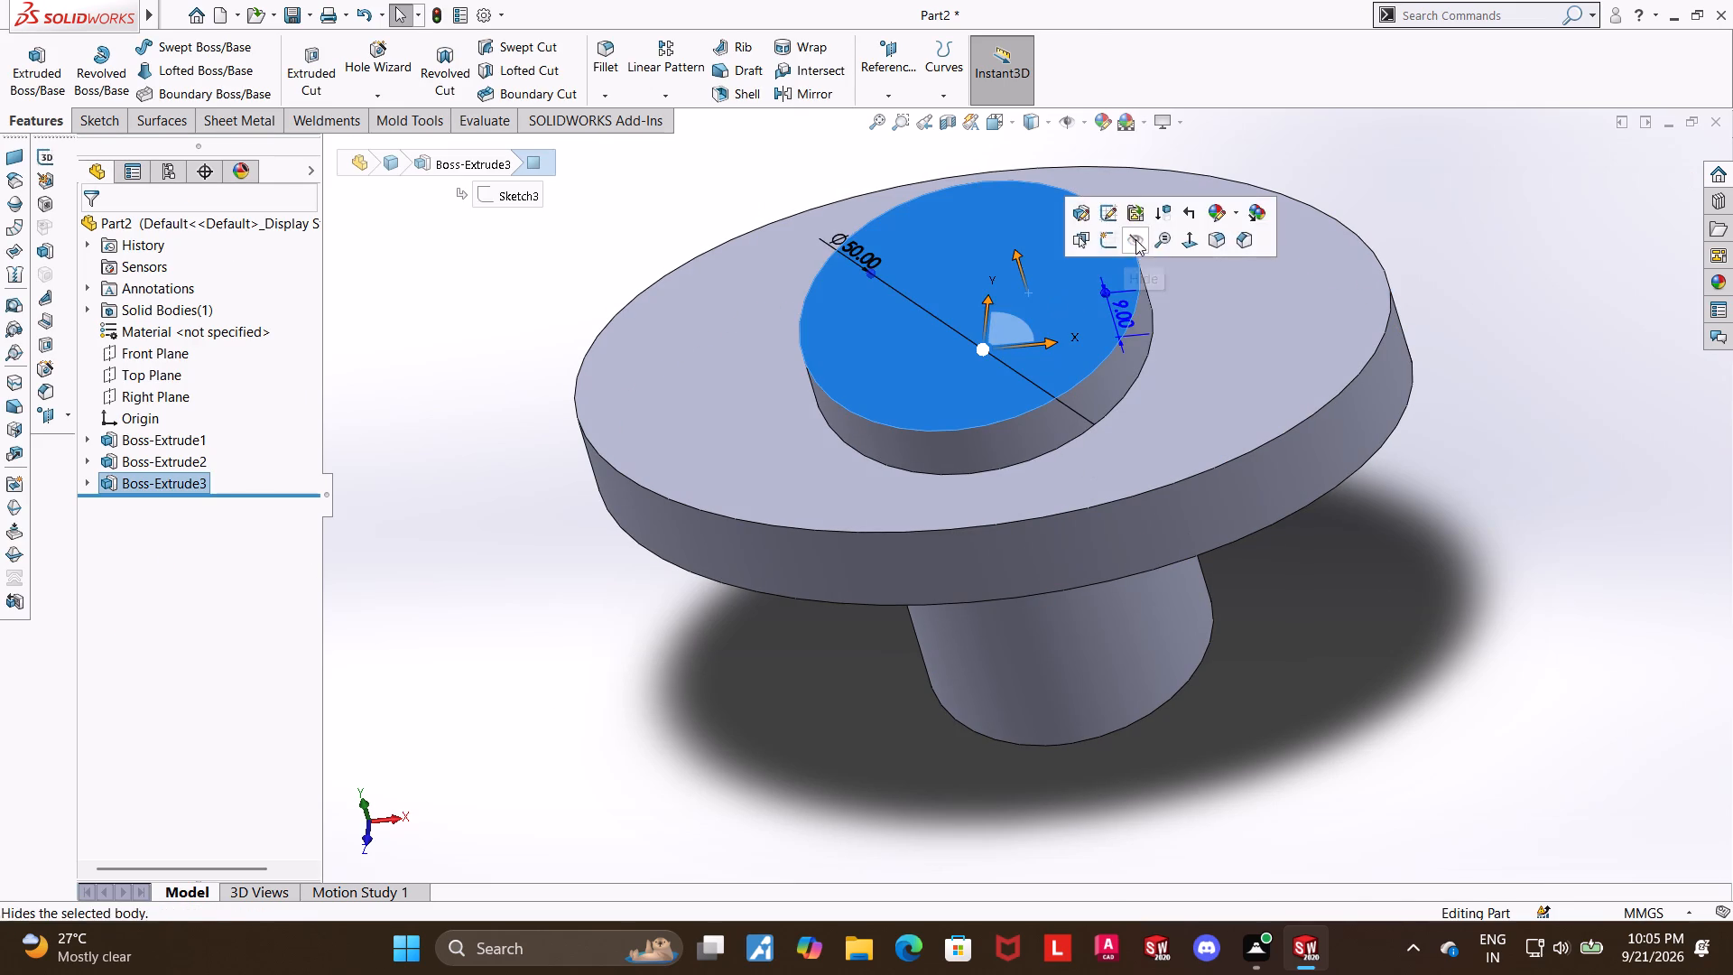
{"action": "left_click", "coordinate": [1107, 238]}
{"action": "left_click", "coordinate": [176, 498]}
{"action": "left_click", "coordinate": [222, 479]}
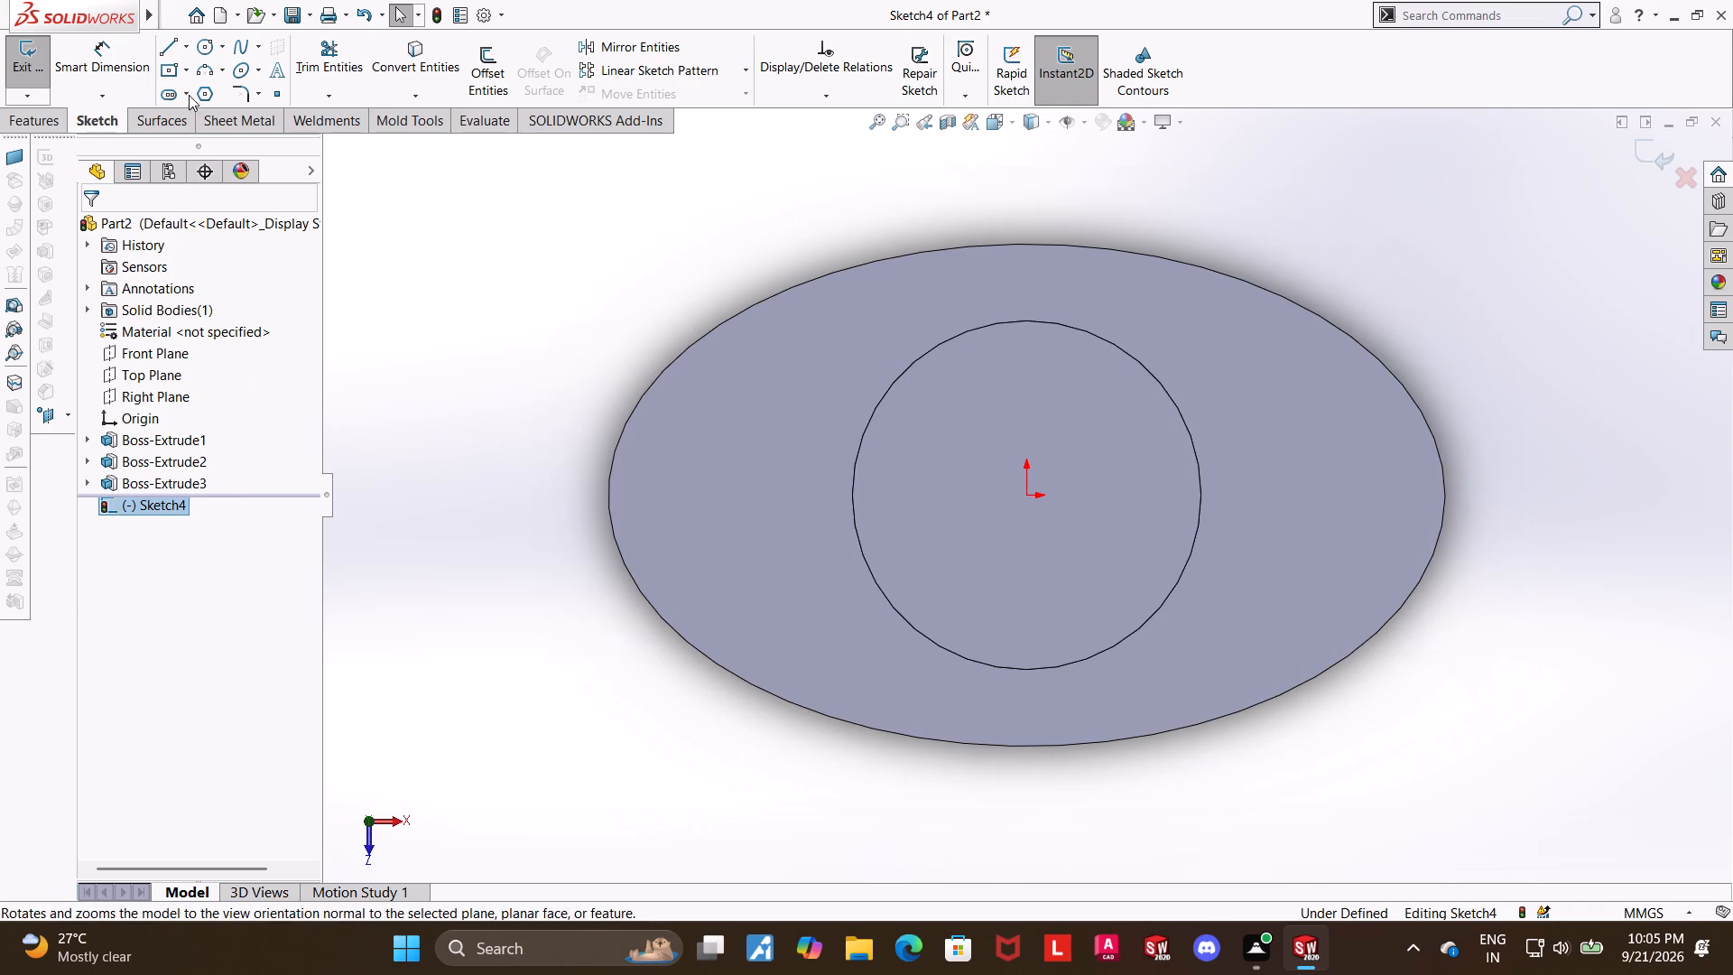
{"action": "left_click", "coordinate": [209, 49]}
{"action": "left_click", "coordinate": [1027, 497]}
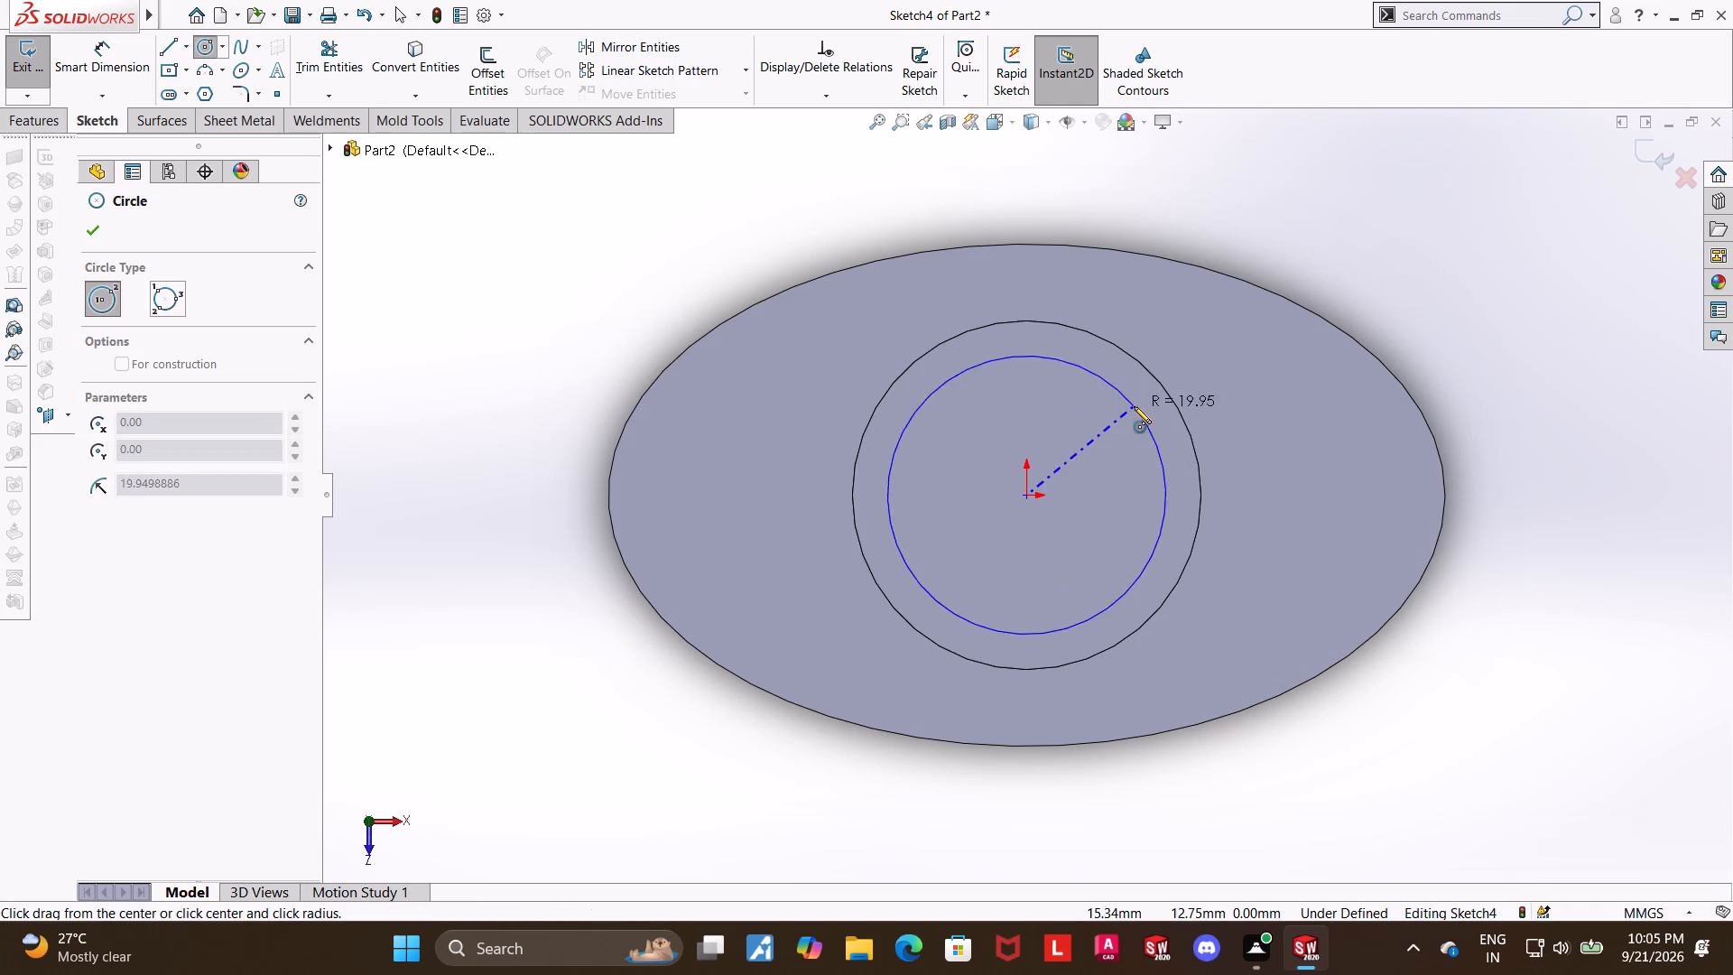
{"action": "left_click", "coordinate": [1109, 435]}
{"action": "key", "text": "Escape"}
{"action": "key", "text": "Escape"}
Dimension the inner circle's diameter as 24 mm and exit the sketch.
{"action": "left_click", "coordinate": [105, 70]}
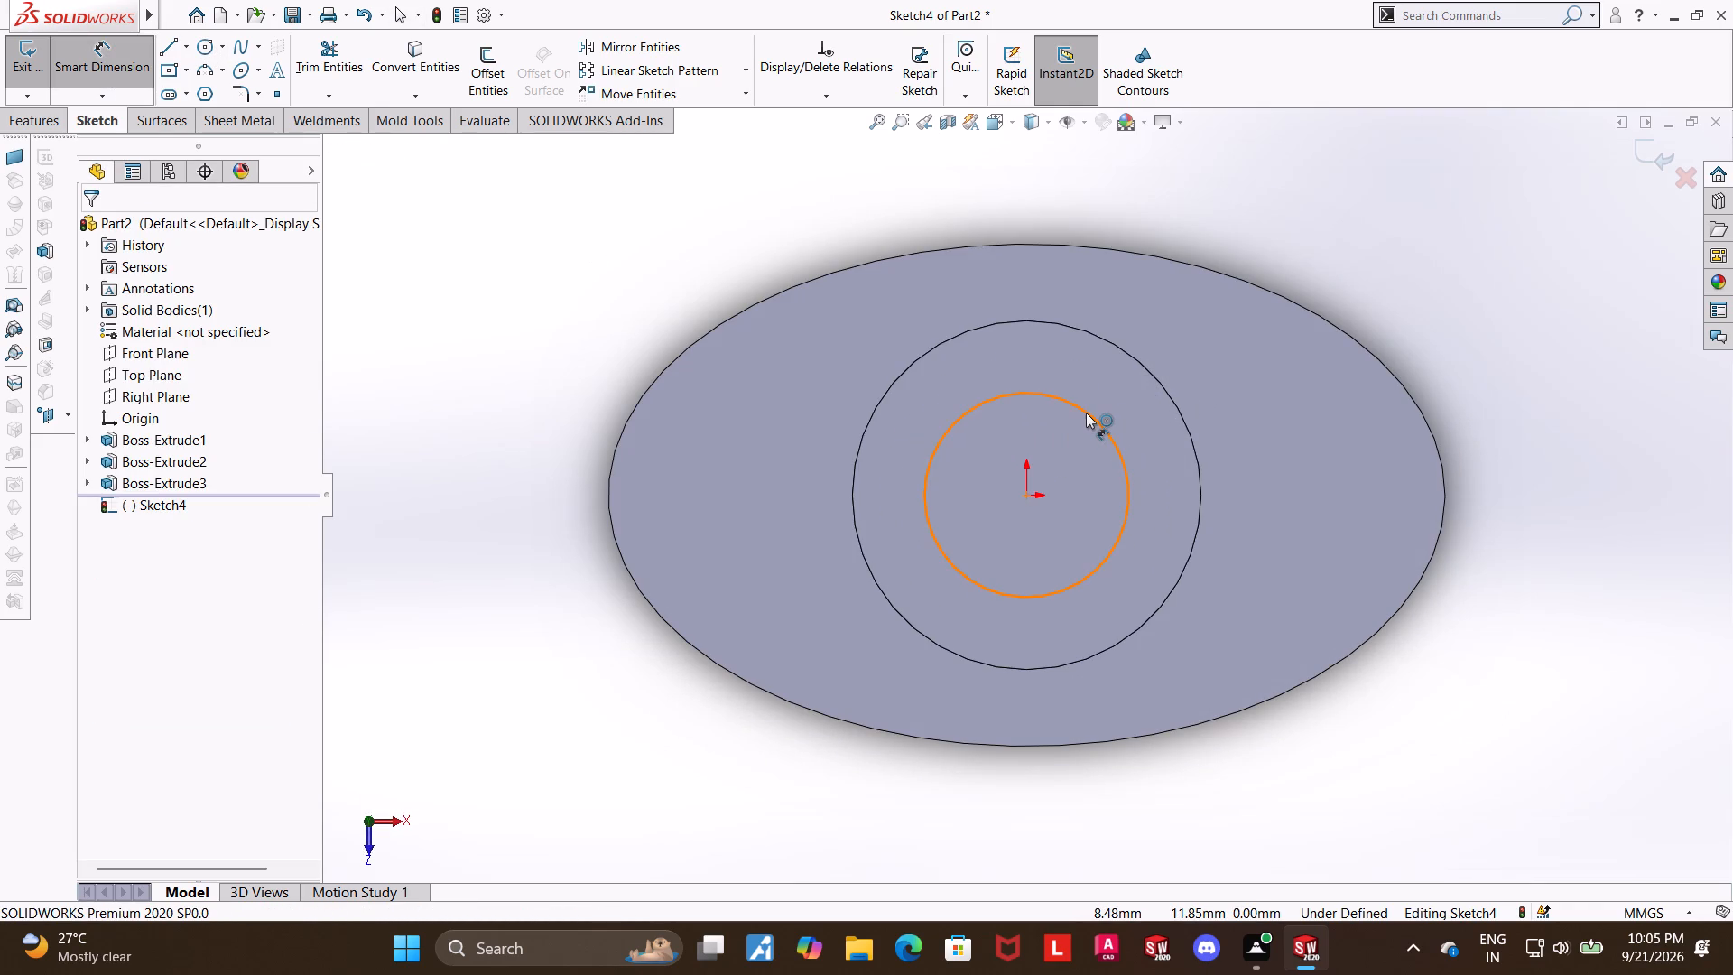
{"action": "left_click", "coordinate": [1086, 411]}
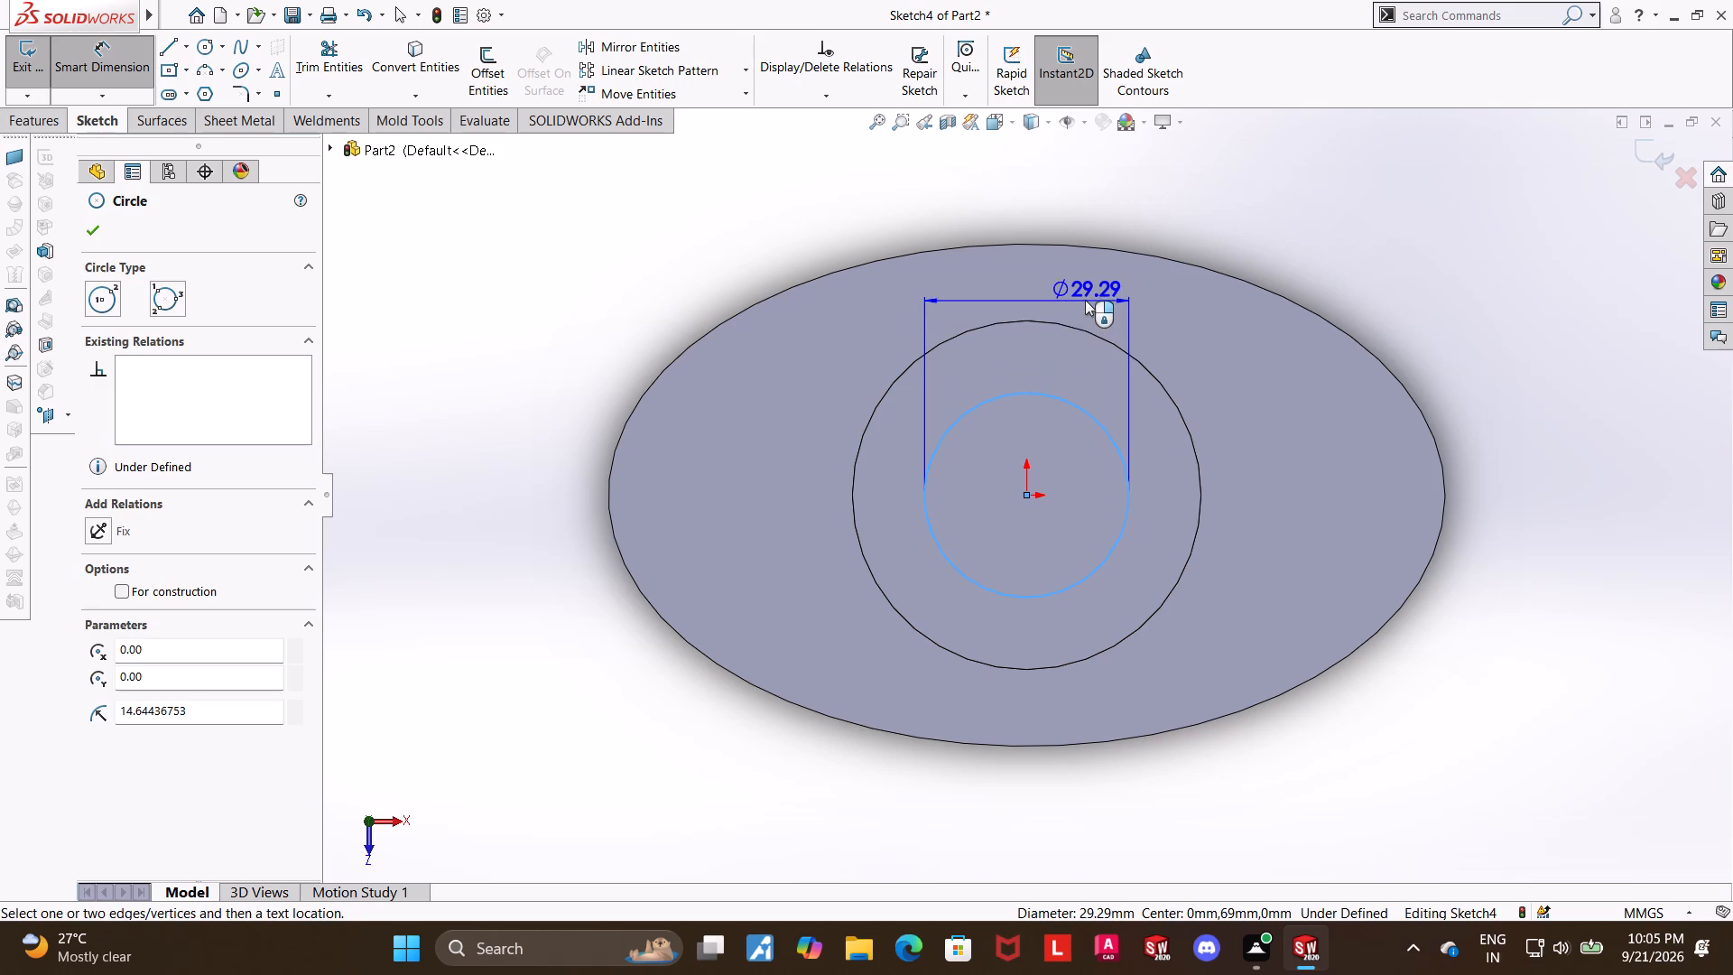
{"action": "left_click", "coordinate": [1085, 299]}
{"action": "type", "text": "24"}
{"action": "key", "text": "Return"}
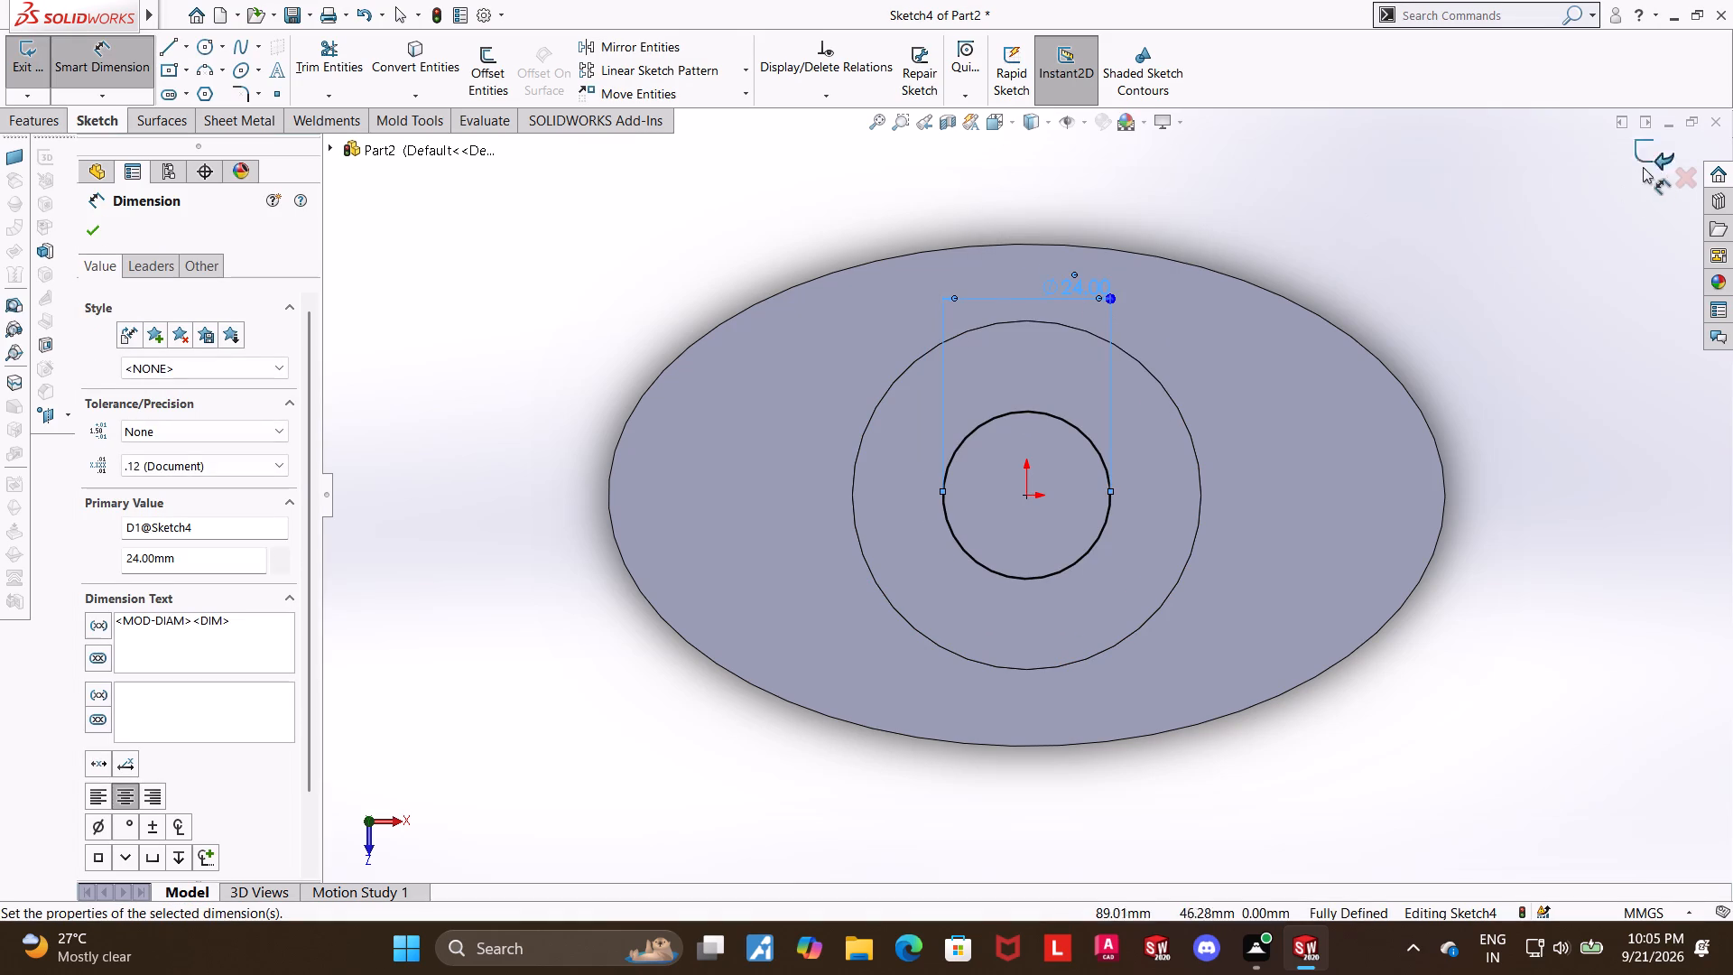
{"action": "left_click", "coordinate": [1645, 147]}
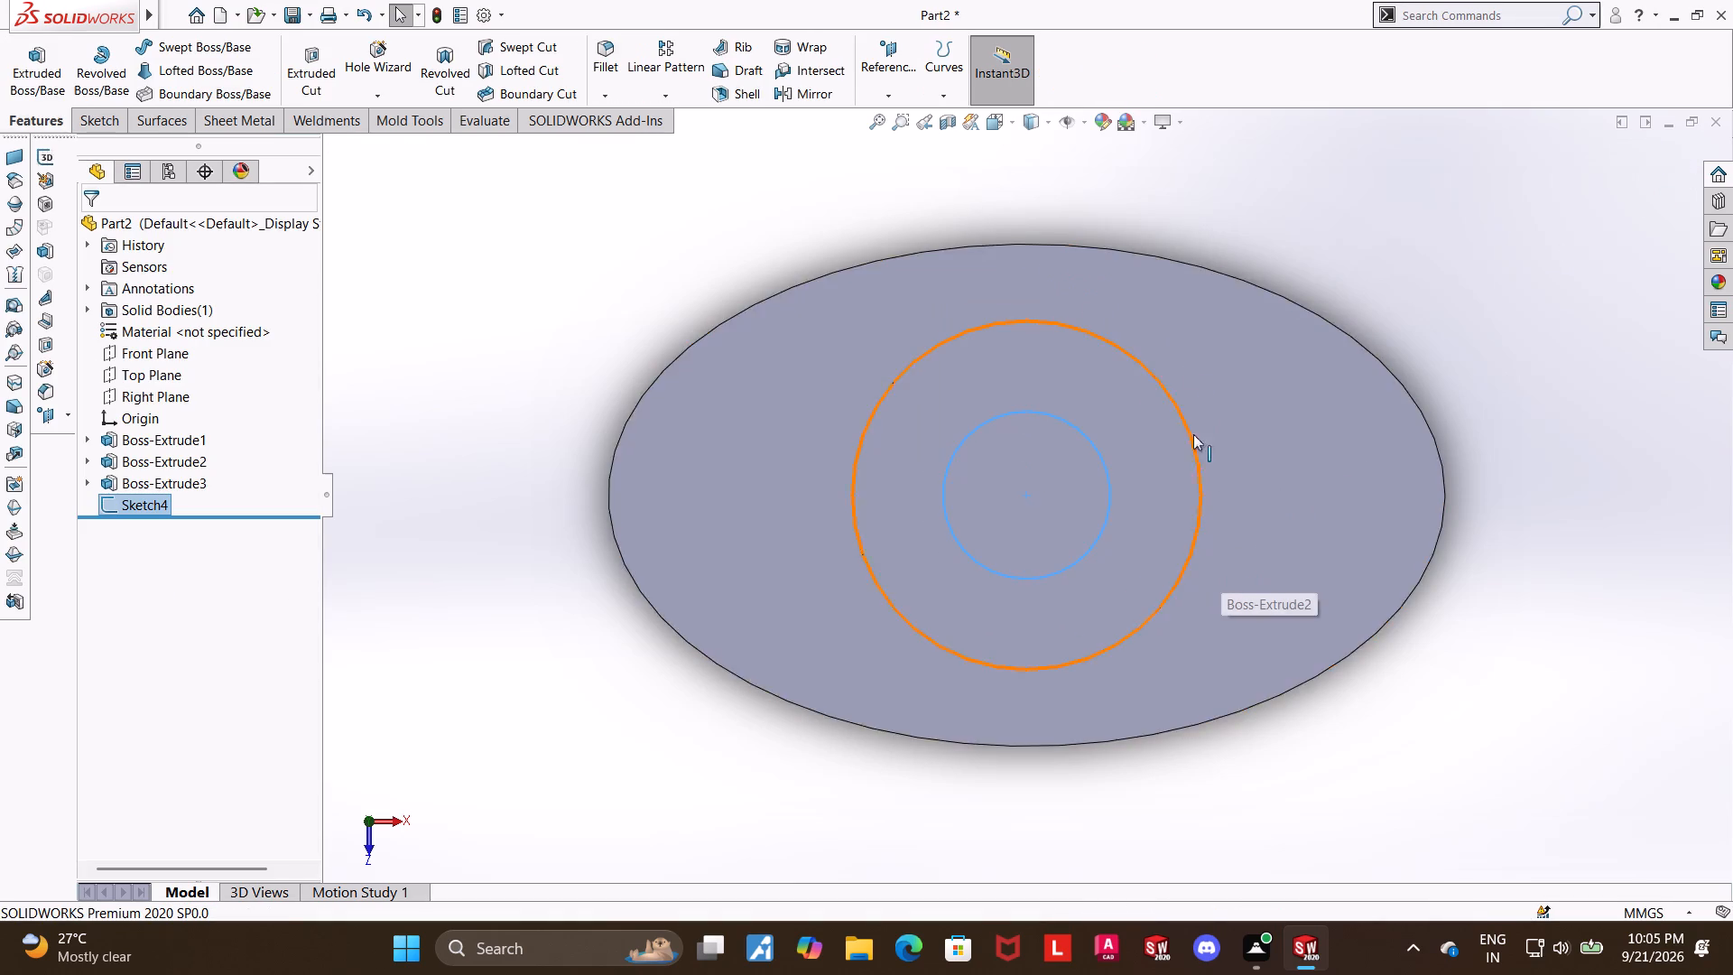
Cut-extrude the 24 mm circle from the boss top Up To Surface, ending at the cylinder's bottom end face.
{"action": "middle_click_drag", "start_coordinate": [1297, 439], "coordinate": [1244, 182]}
{"action": "middle_click_drag", "start_coordinate": [1246, 182], "coordinate": [1260, 193]}
{"action": "left_click", "coordinate": [1515, 304]}
{"action": "scroll", "coordinate": [1513, 302], "scroll_direction": "up", "scroll_amount": 2}
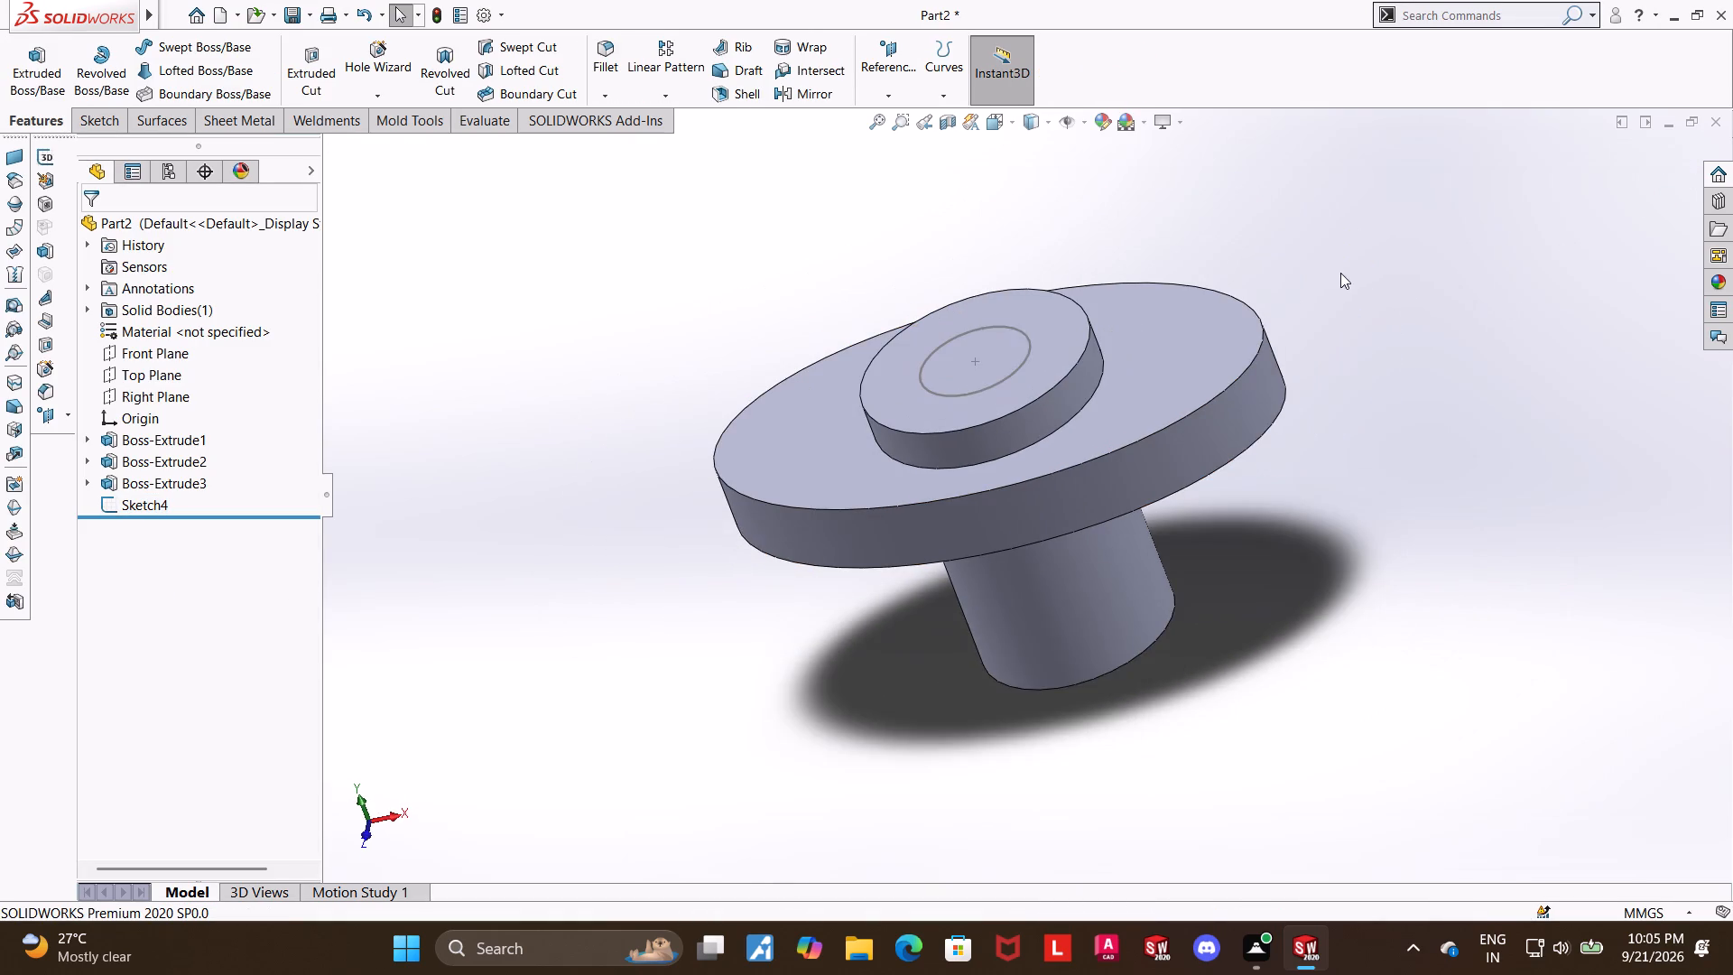
{"action": "scroll", "coordinate": [1340, 273], "scroll_direction": "down", "scroll_amount": 1}
{"action": "left_click", "coordinate": [324, 49]}
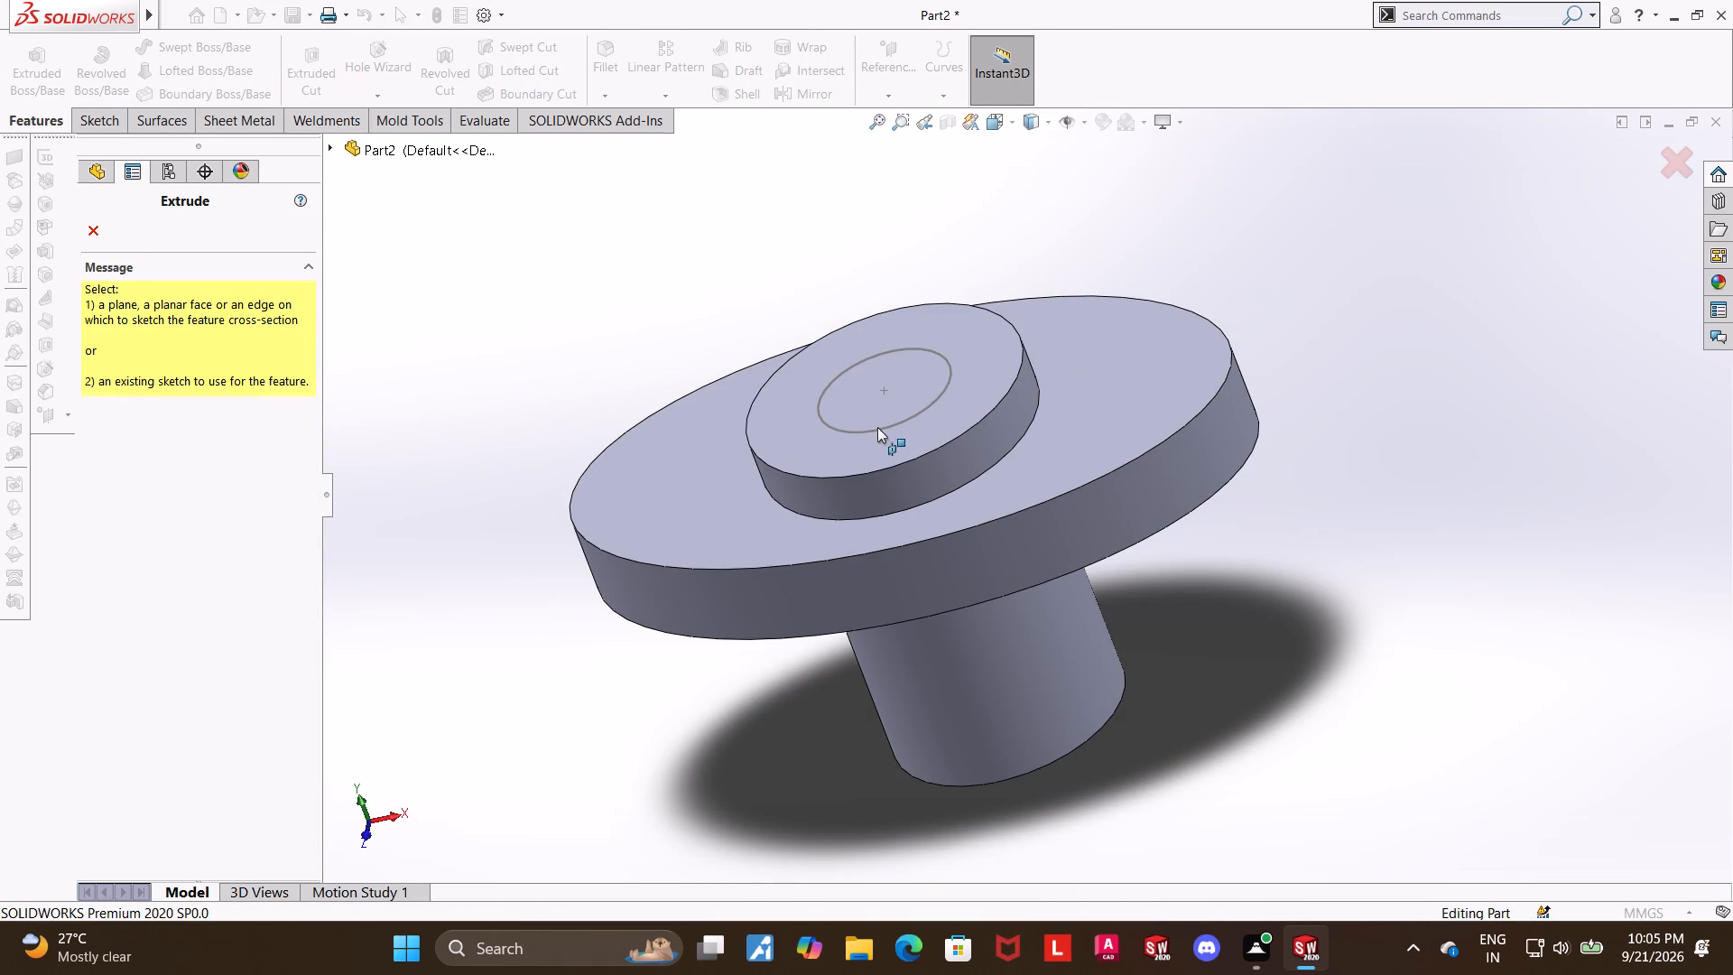
{"action": "double_click", "coordinate": [881, 431]}
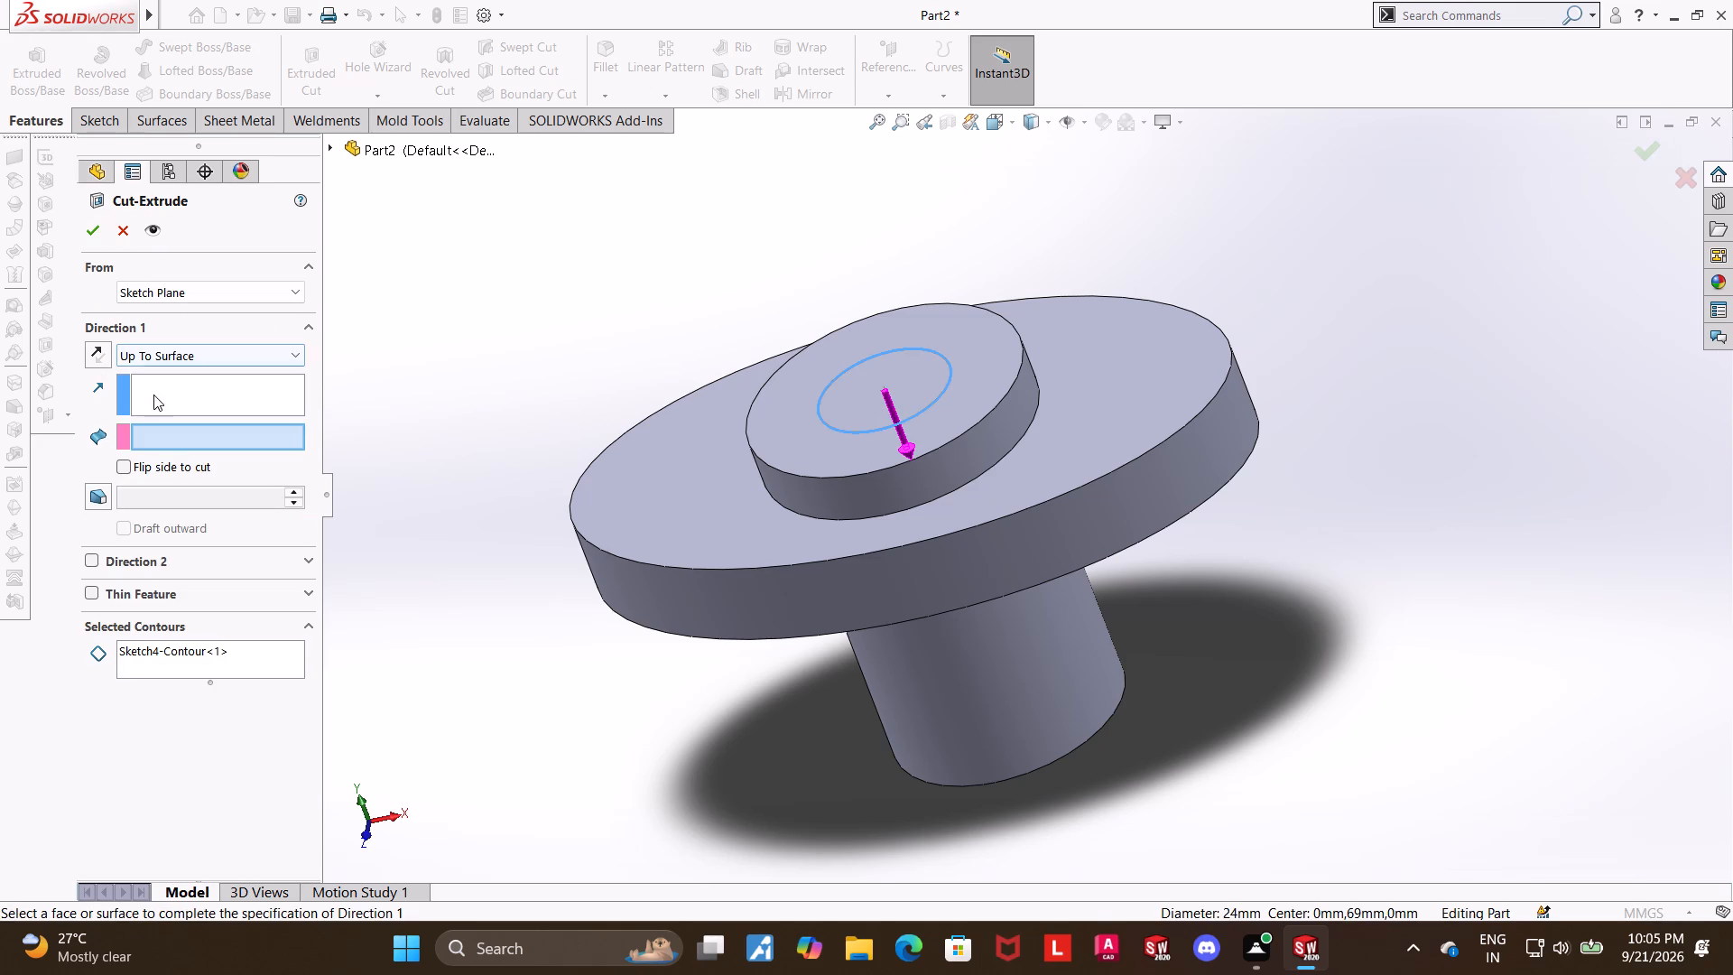
{"action": "middle_click_drag", "start_coordinate": [856, 553], "coordinate": [792, 297]}
{"action": "left_click", "coordinate": [966, 712]}
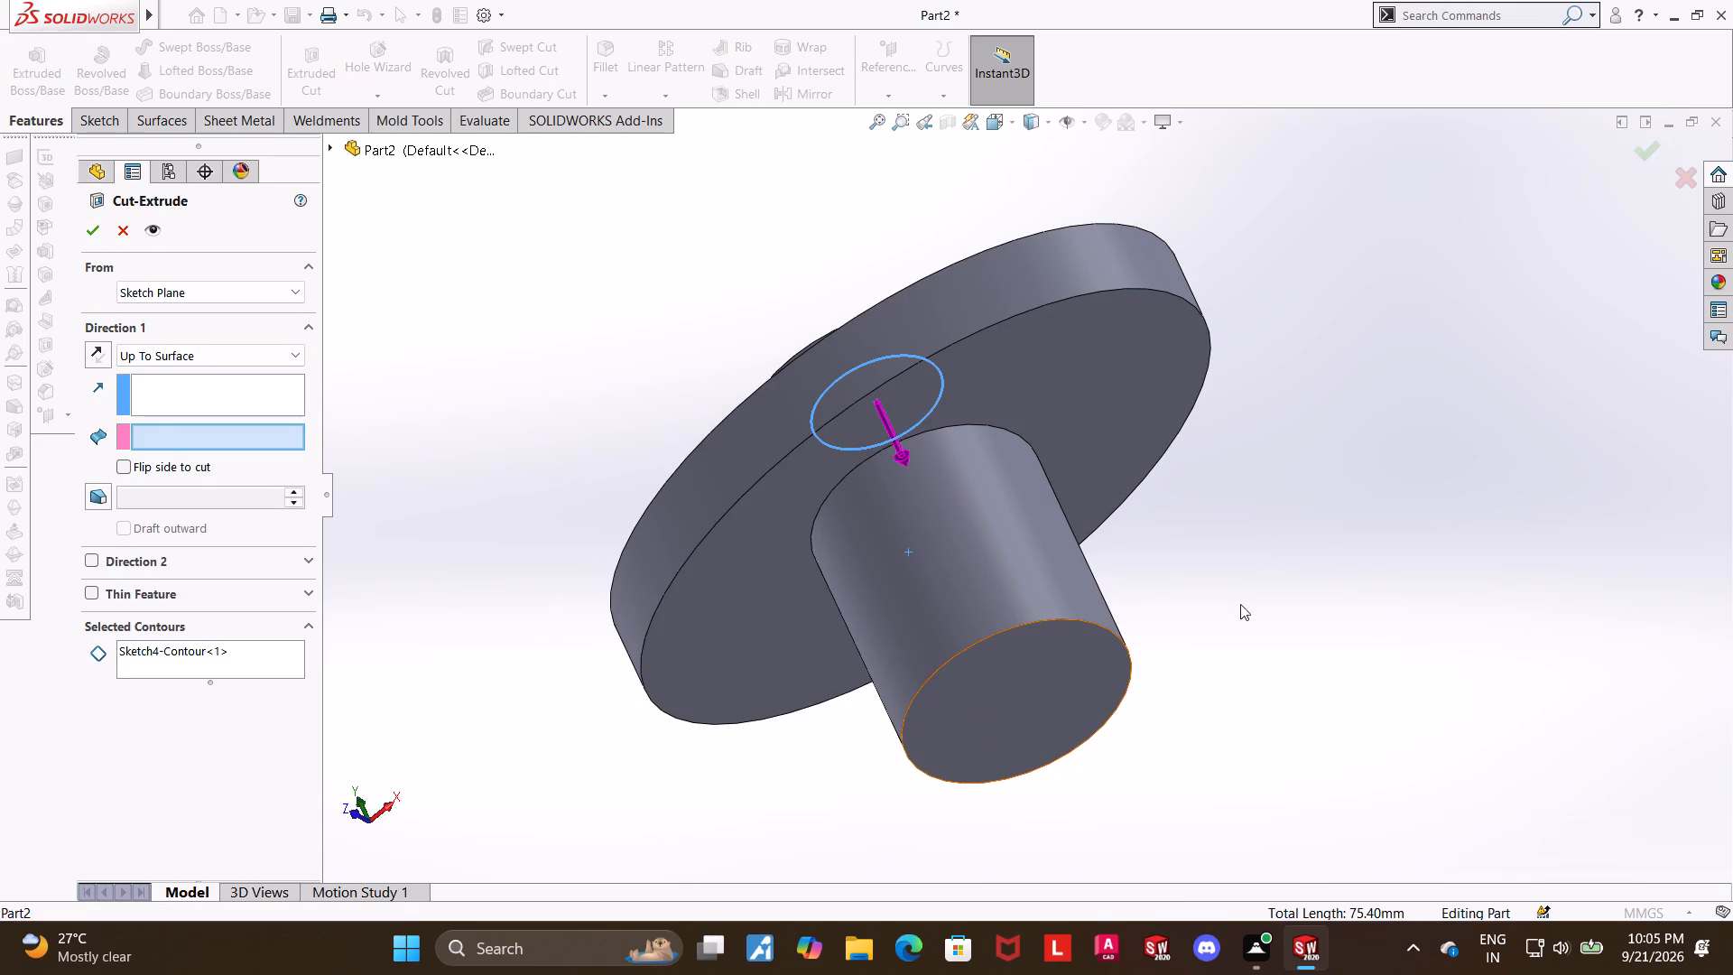
{"action": "middle_click_drag", "start_coordinate": [1301, 474], "coordinate": [1371, 725]}
{"action": "left_click", "coordinate": [91, 240]}
{"action": "left_click", "coordinate": [1354, 493]}
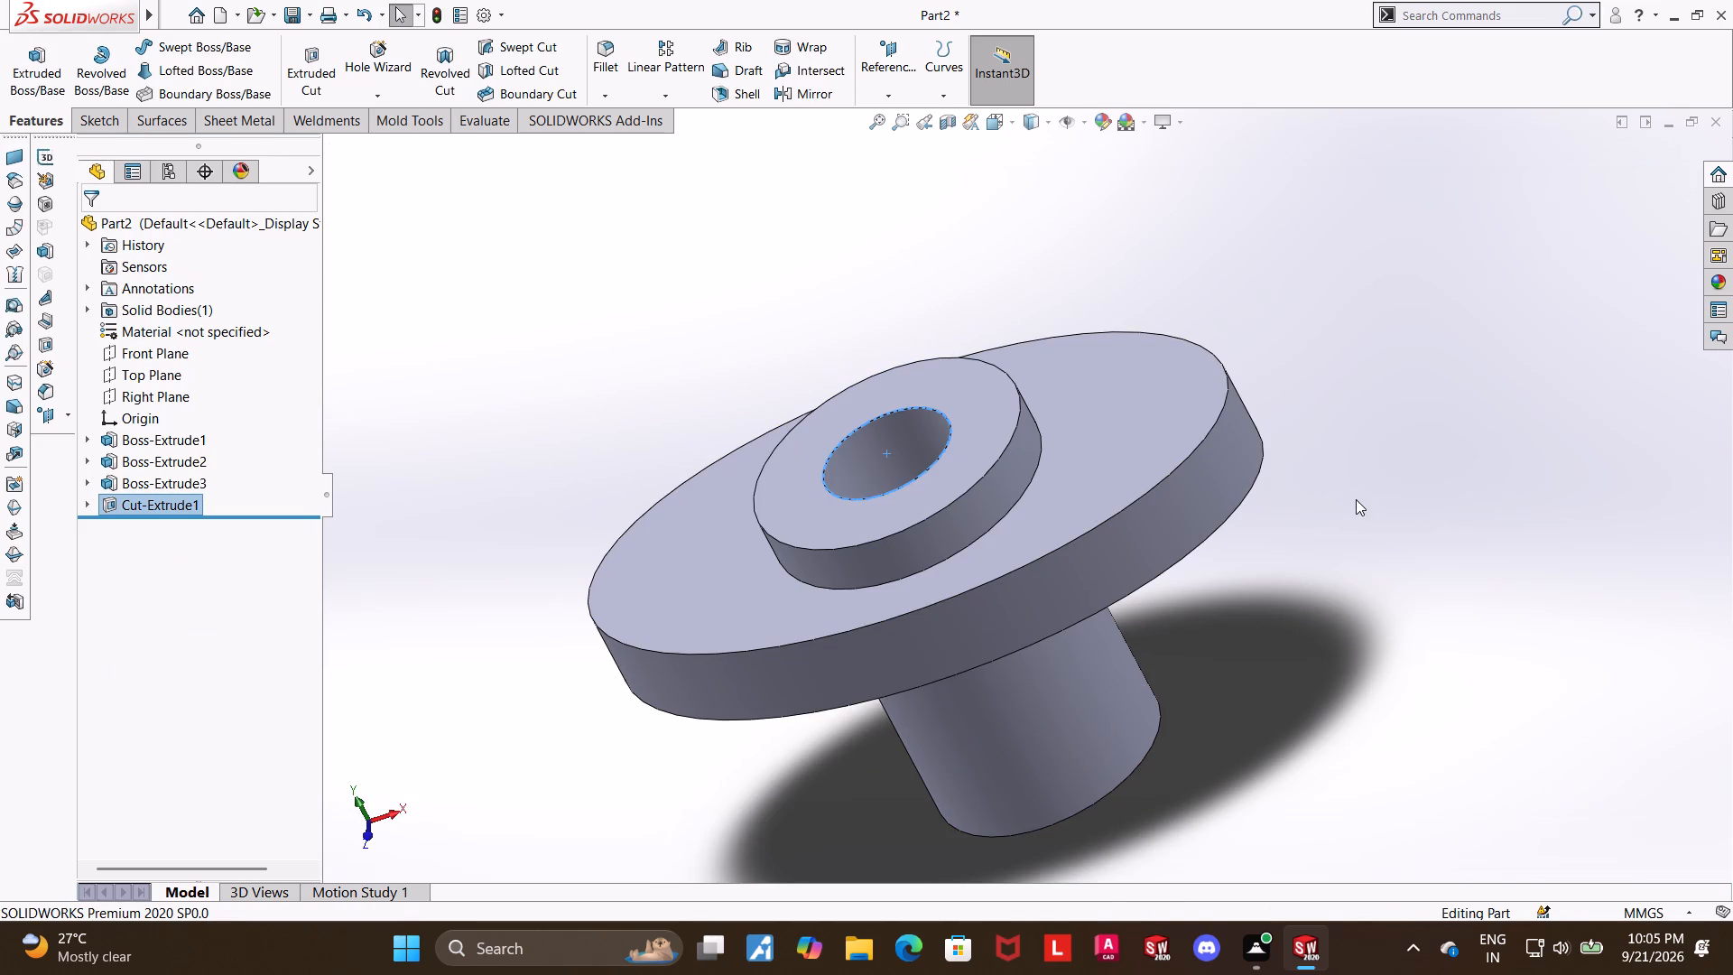
{"action": "scroll", "coordinate": [1414, 518], "scroll_direction": "up", "scroll_amount": 1}
{"action": "scroll", "coordinate": [1305, 514], "scroll_direction": "down", "scroll_amount": 2}
Start a sketch on the elliptical flange's top face and draw a 120 mm horizontal centerline across its full length through the origin.
{"action": "middle_click_drag", "start_coordinate": [1261, 557], "coordinate": [1323, 618]}
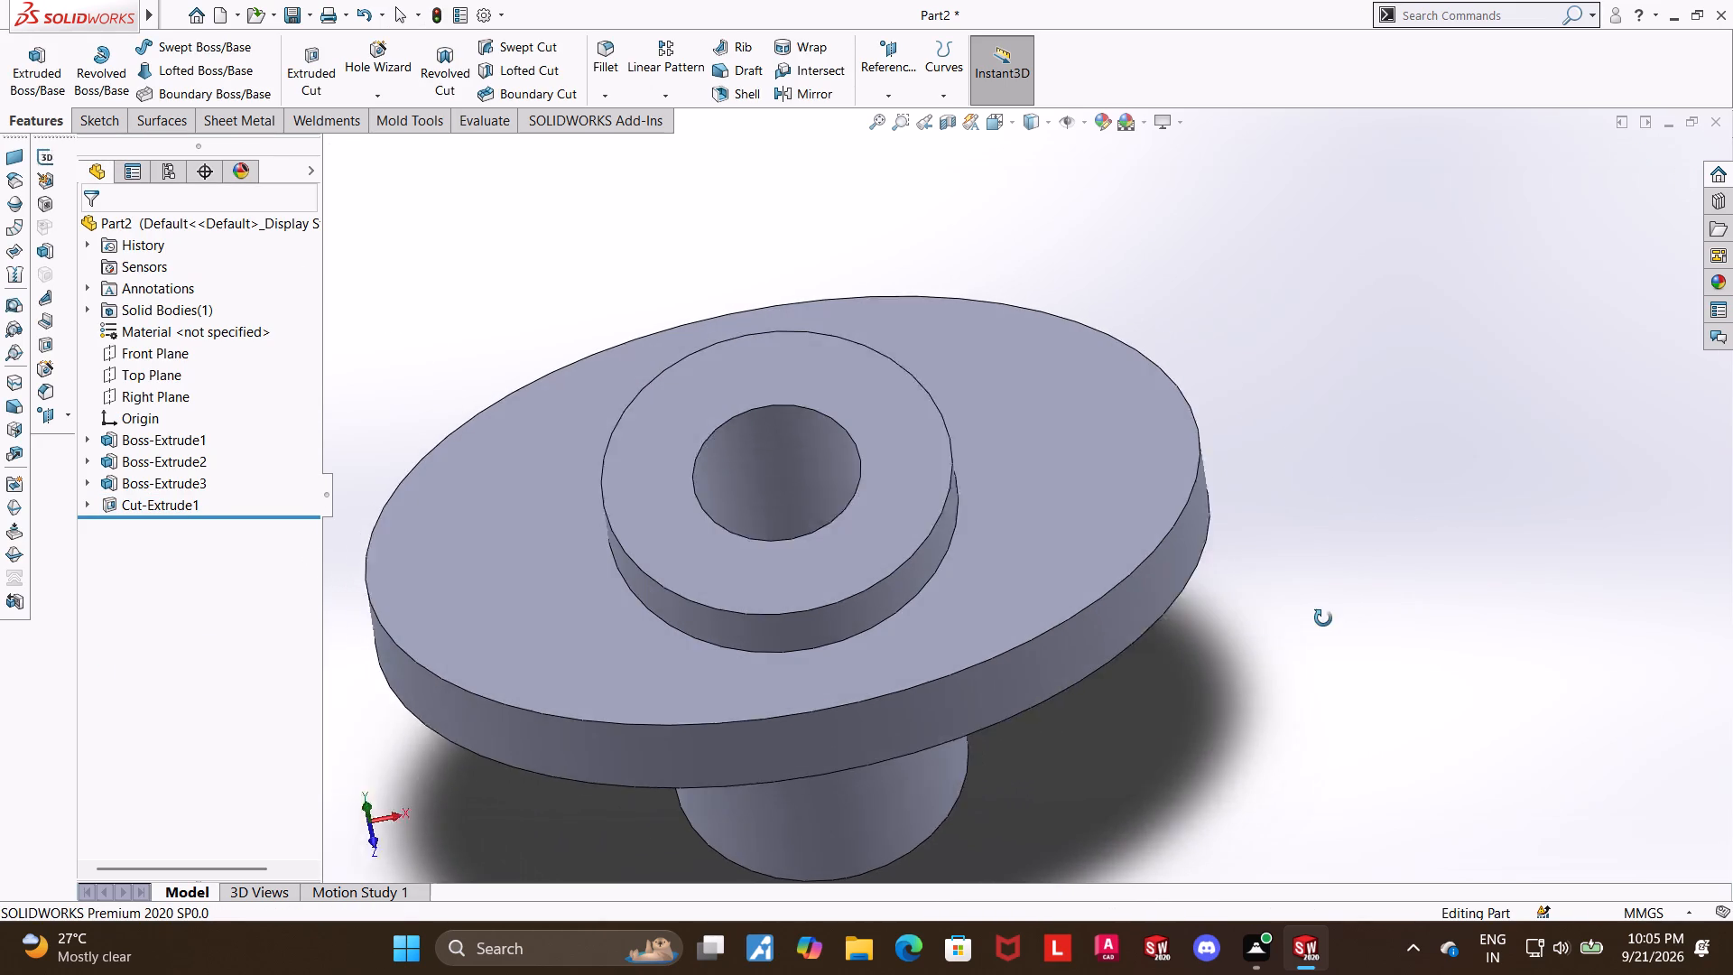
{"action": "middle_click_drag", "start_coordinate": [1323, 618], "coordinate": [1325, 617]}
{"action": "left_click", "coordinate": [1128, 478]}
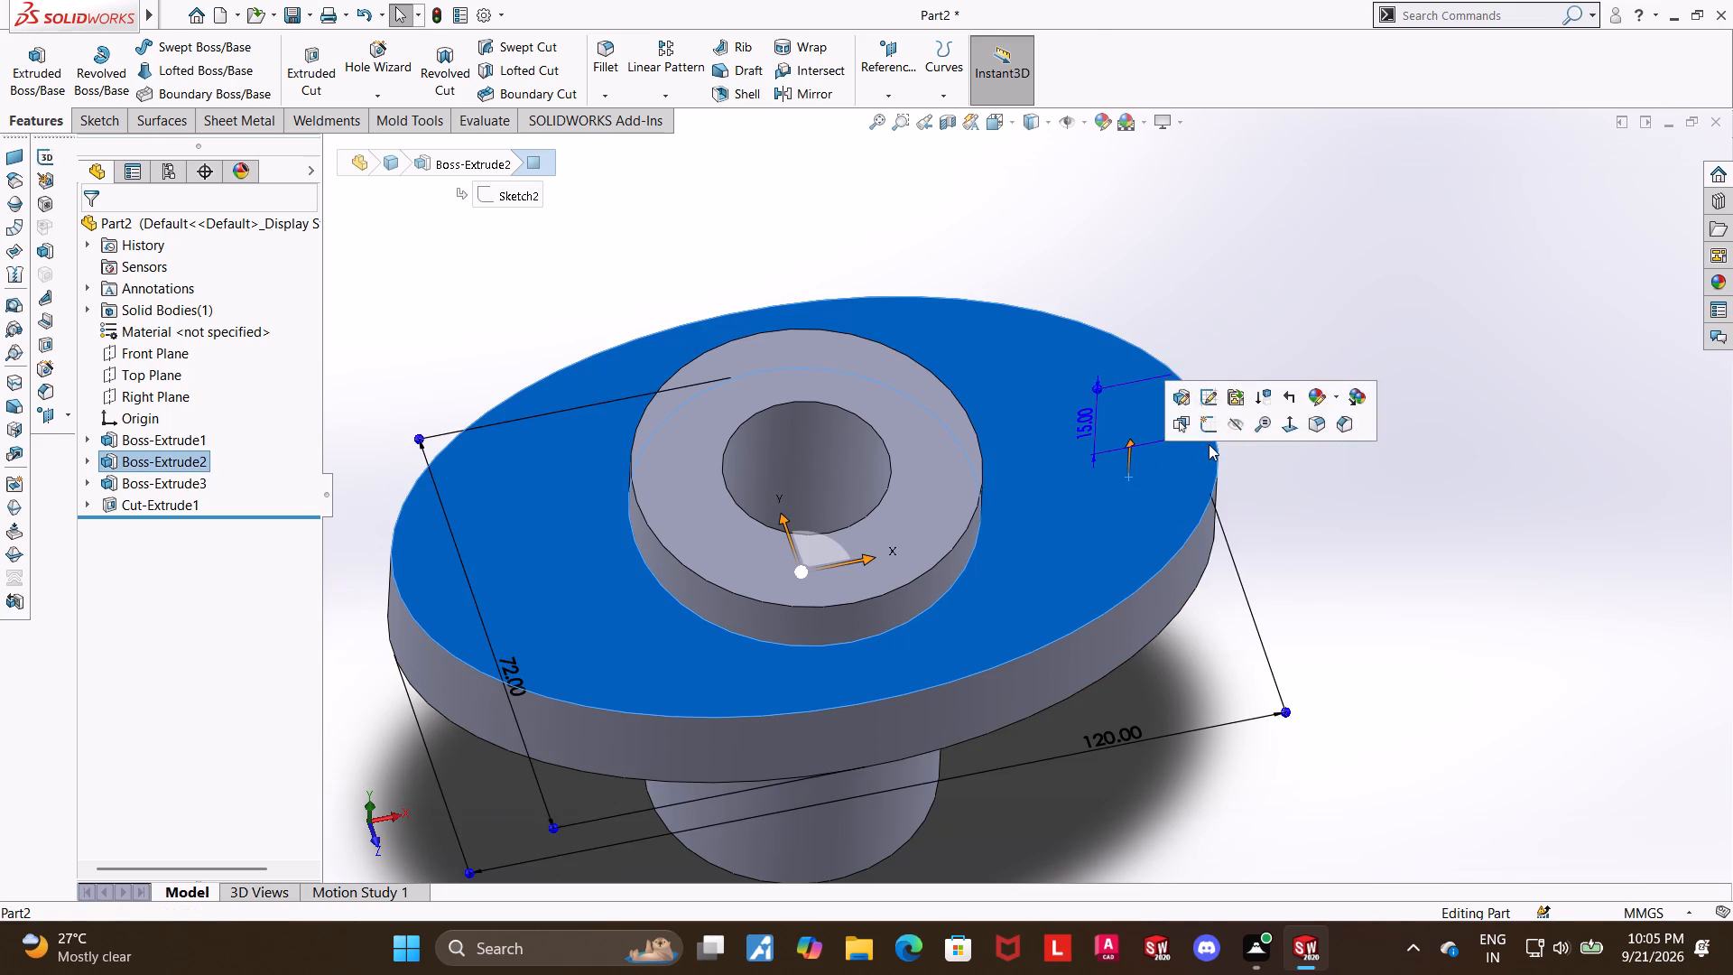
{"action": "left_click", "coordinate": [1202, 420]}
{"action": "left_click", "coordinate": [155, 531]}
{"action": "left_click", "coordinate": [207, 504]}
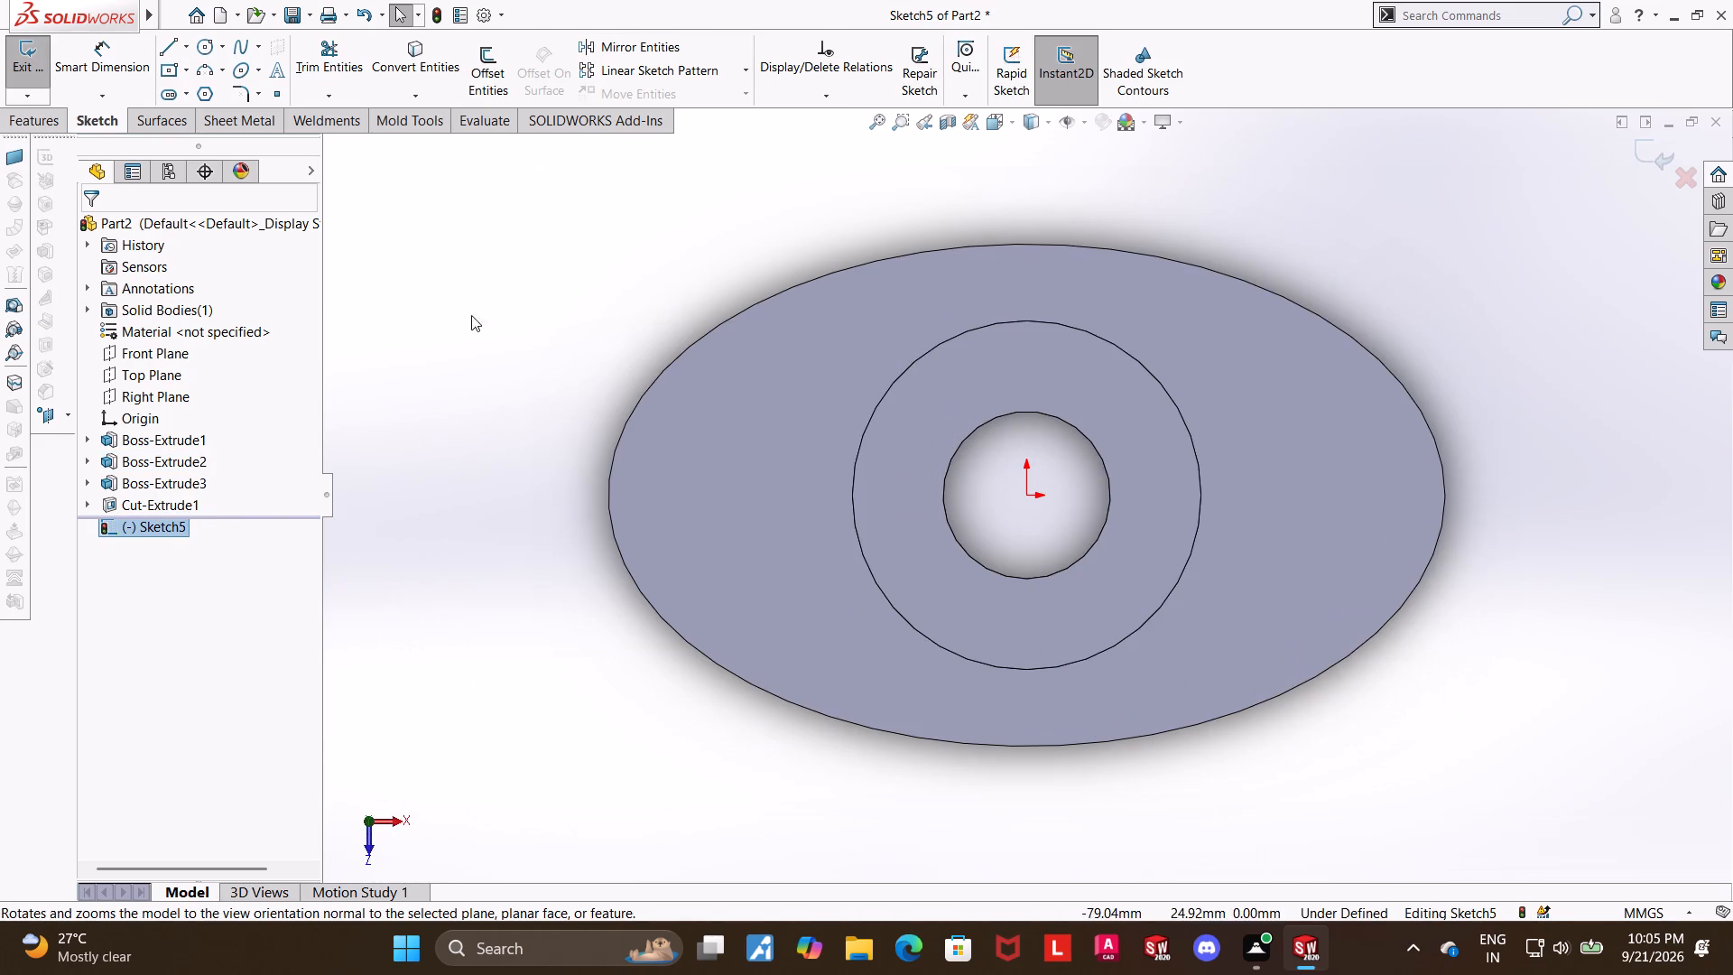
{"action": "left_click", "coordinate": [192, 50]}
{"action": "left_click", "coordinate": [192, 102]}
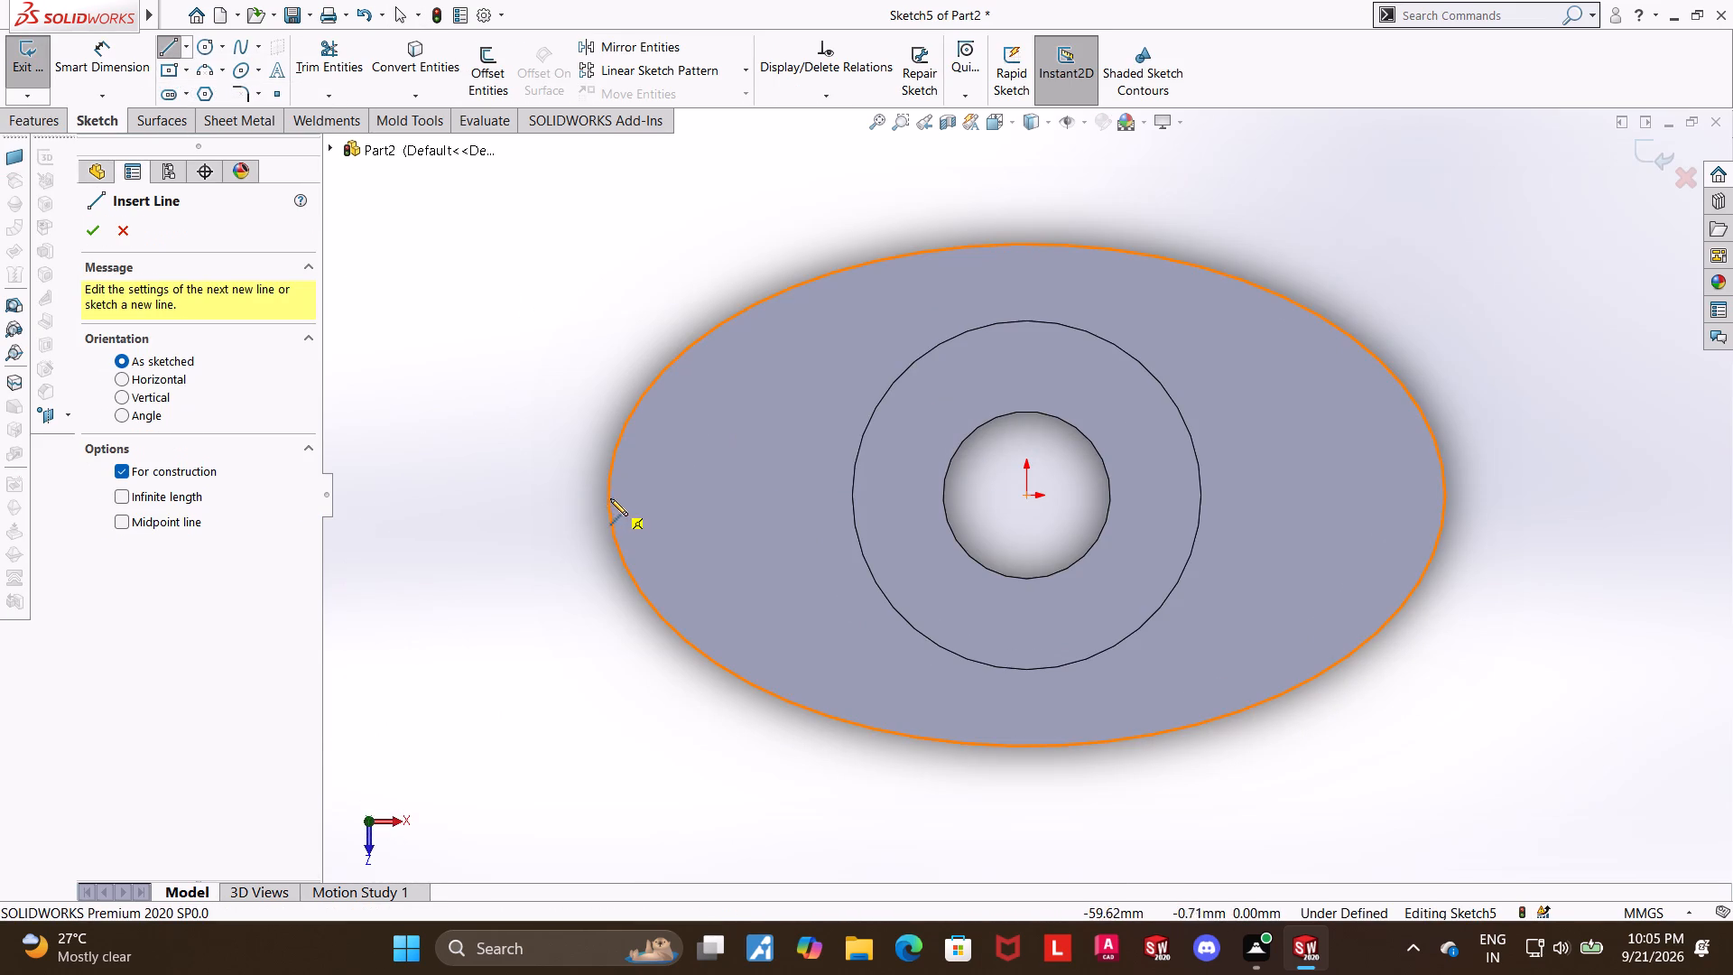
{"action": "left_click", "coordinate": [608, 490]}
{"action": "left_click", "coordinate": [1448, 494]}
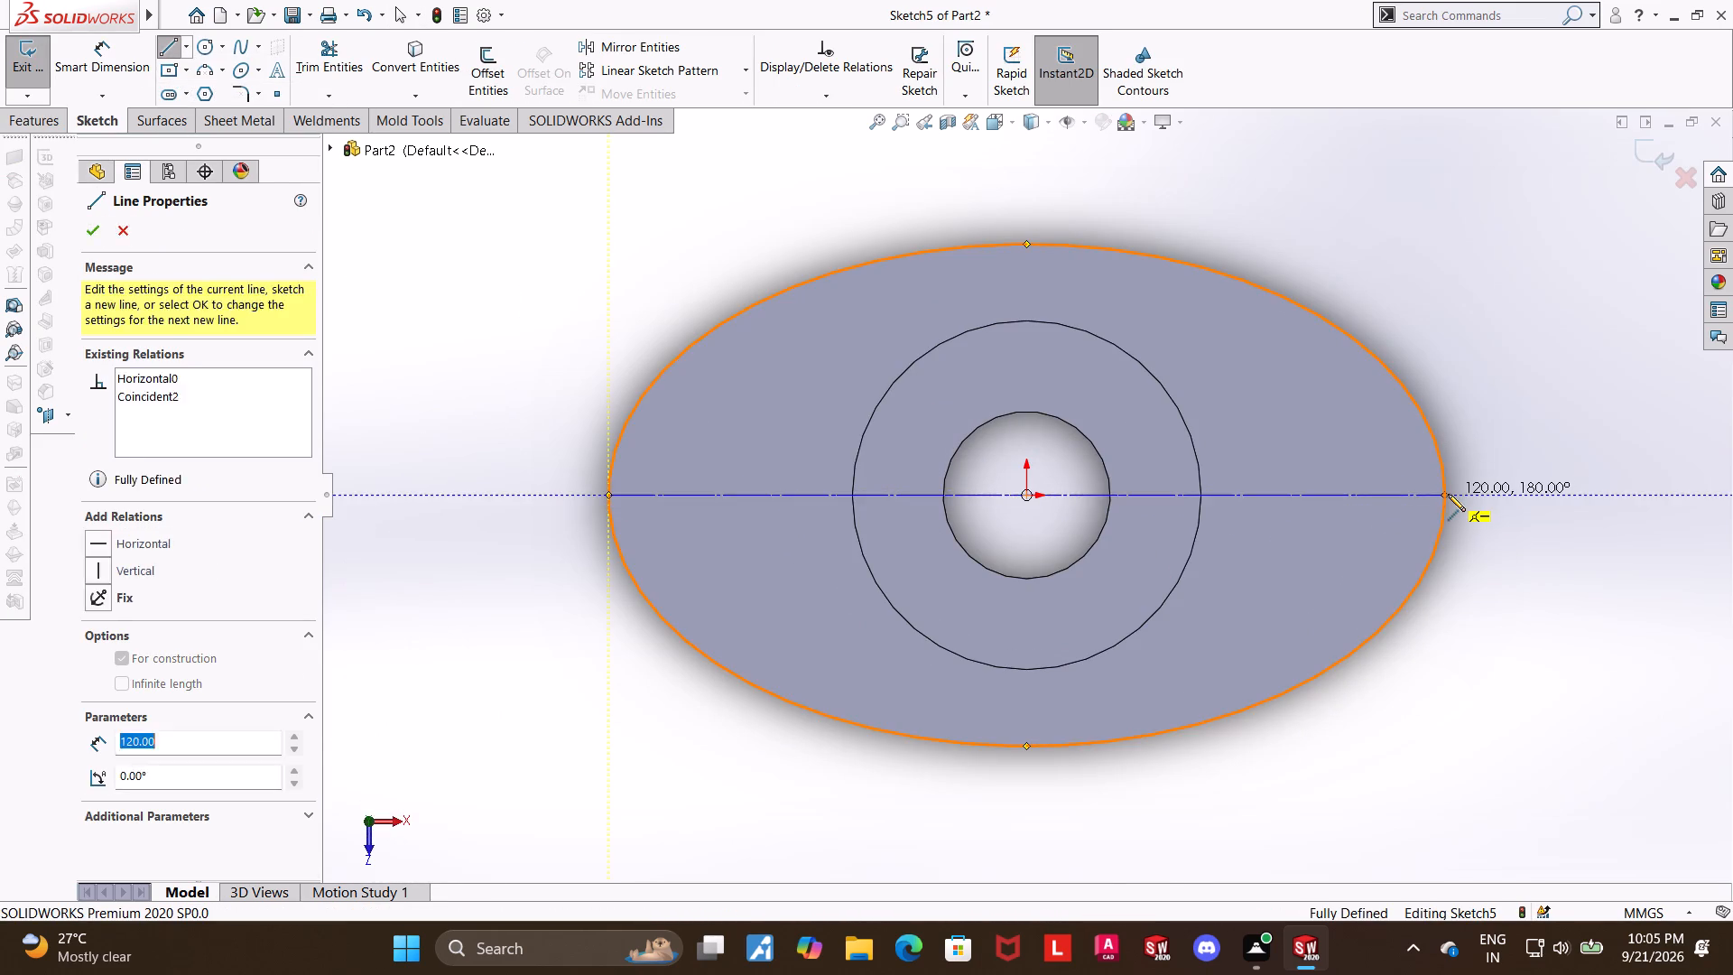
{"action": "key", "text": "Escape"}
{"action": "key", "text": "Escape"}
{"action": "key", "text": "Escape"}
Sketch a small circle on the horizontal centerline, centred about 41 mm left of the origin.
{"action": "left_click", "coordinate": [203, 42]}
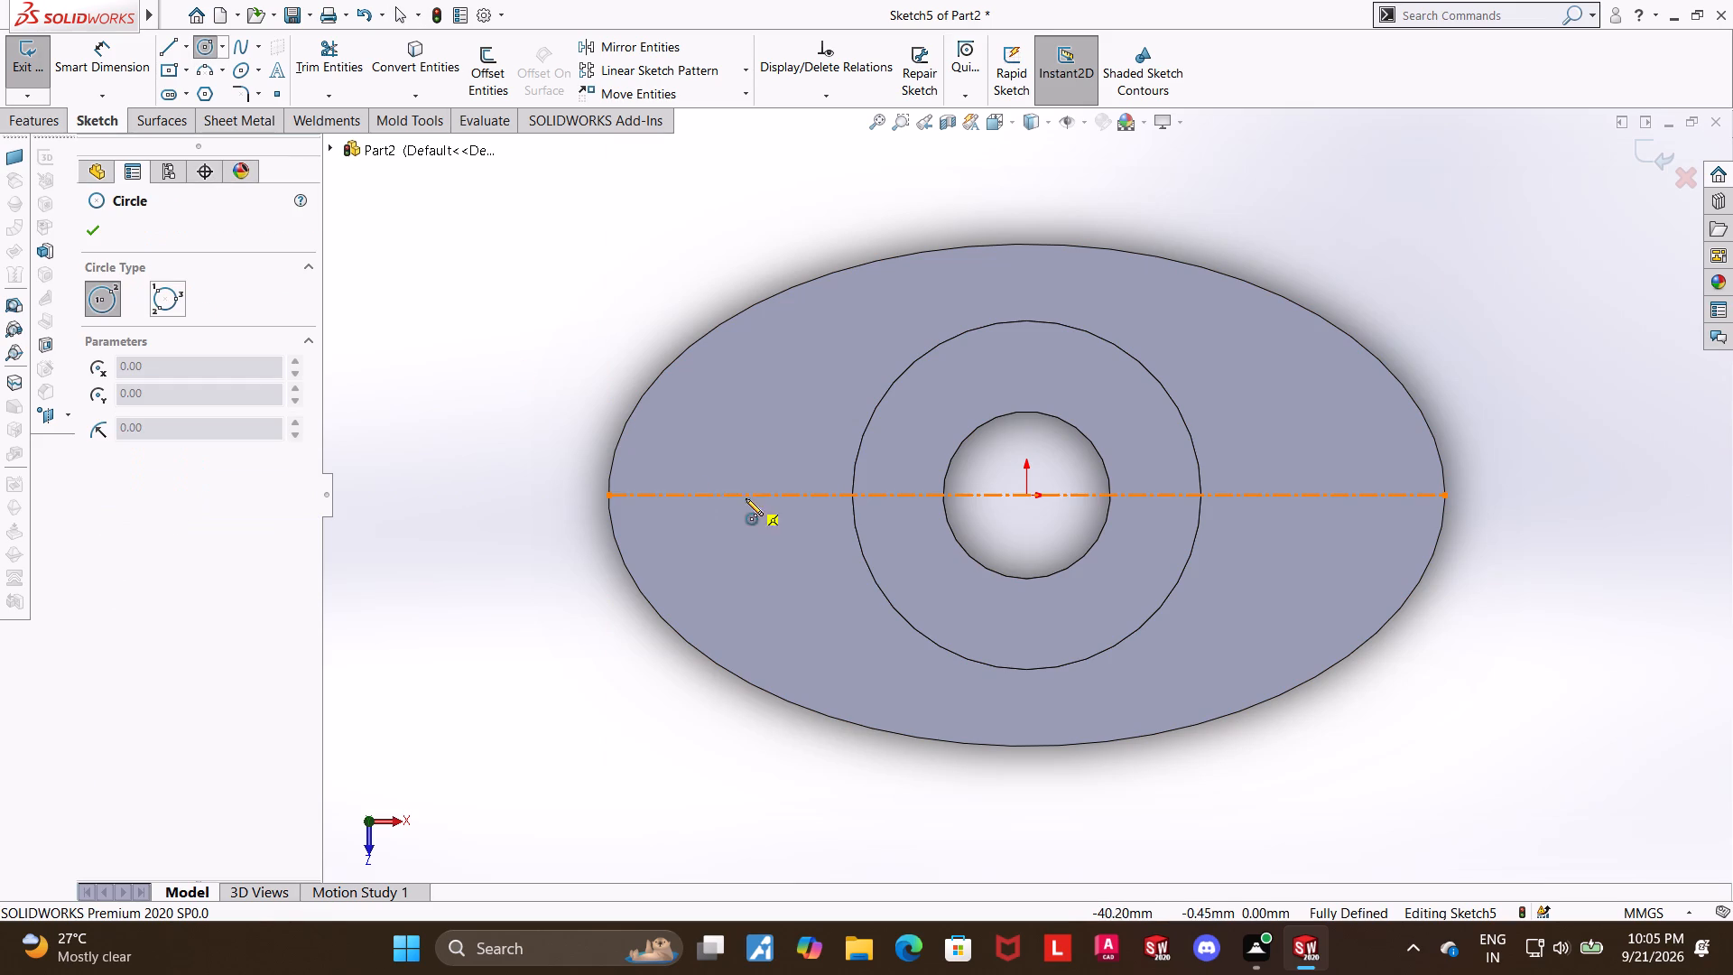
{"action": "left_click", "coordinate": [742, 491]}
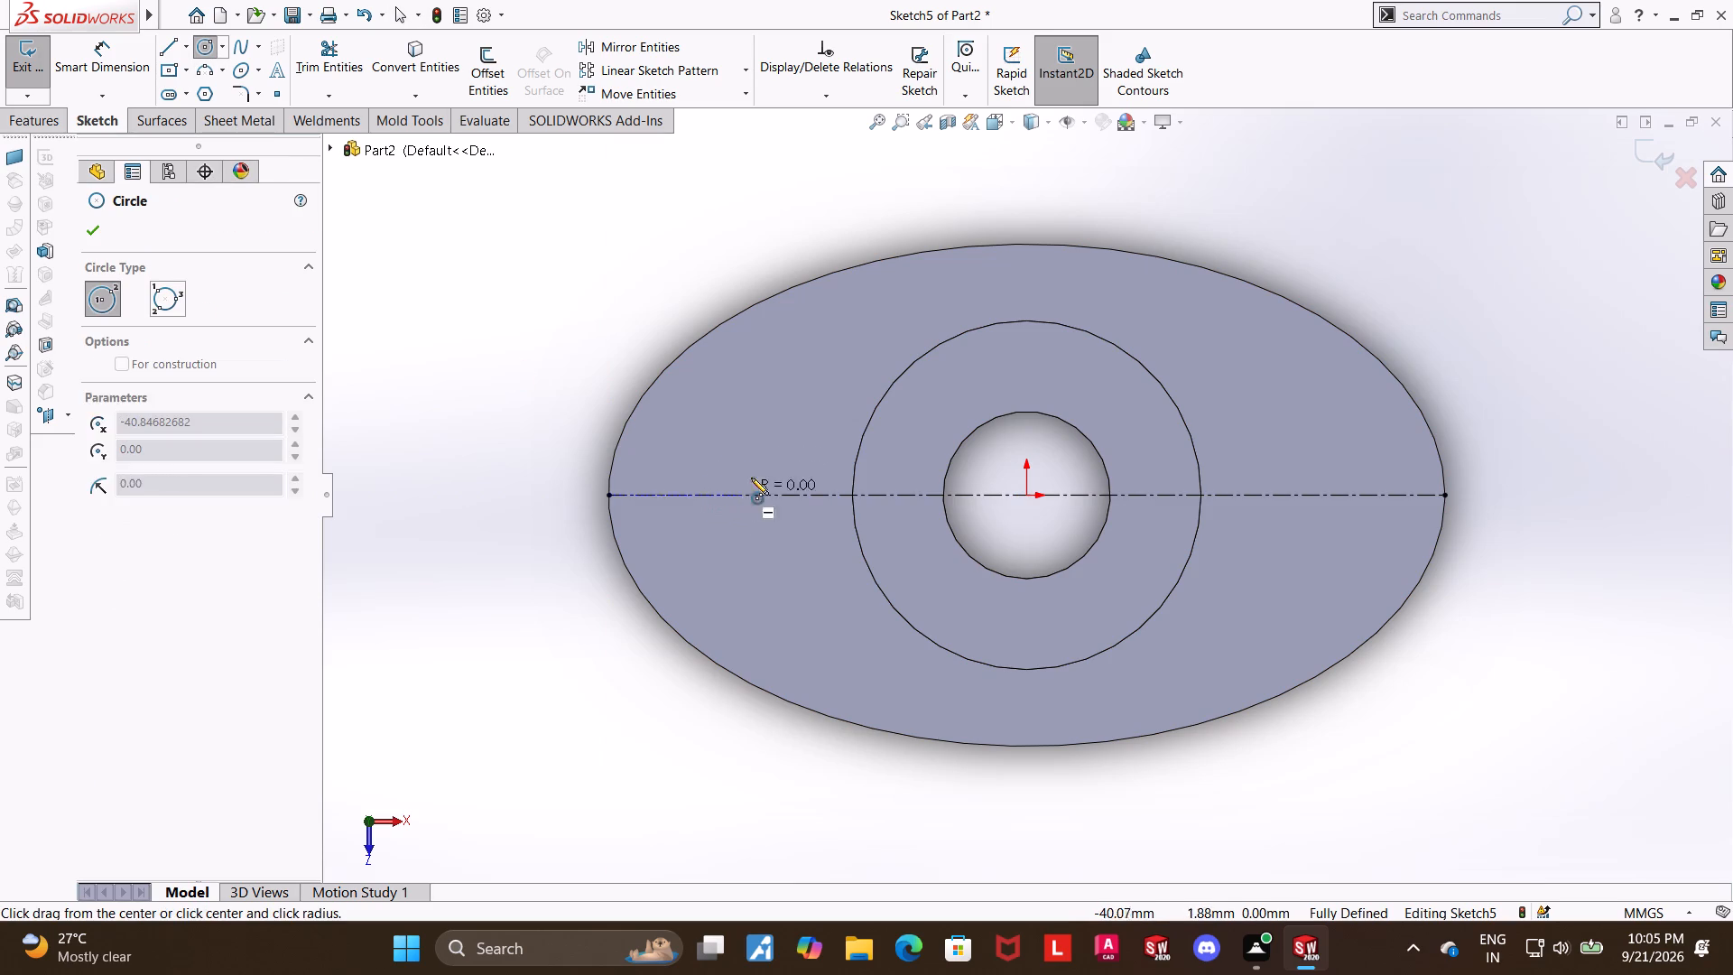
{"action": "left_click", "coordinate": [758, 461]}
{"action": "key", "text": "Escape"}
{"action": "key", "text": "Escape"}
Dimension the small flange circle's diameter as 13 mm.
{"action": "left_click", "coordinate": [106, 77]}
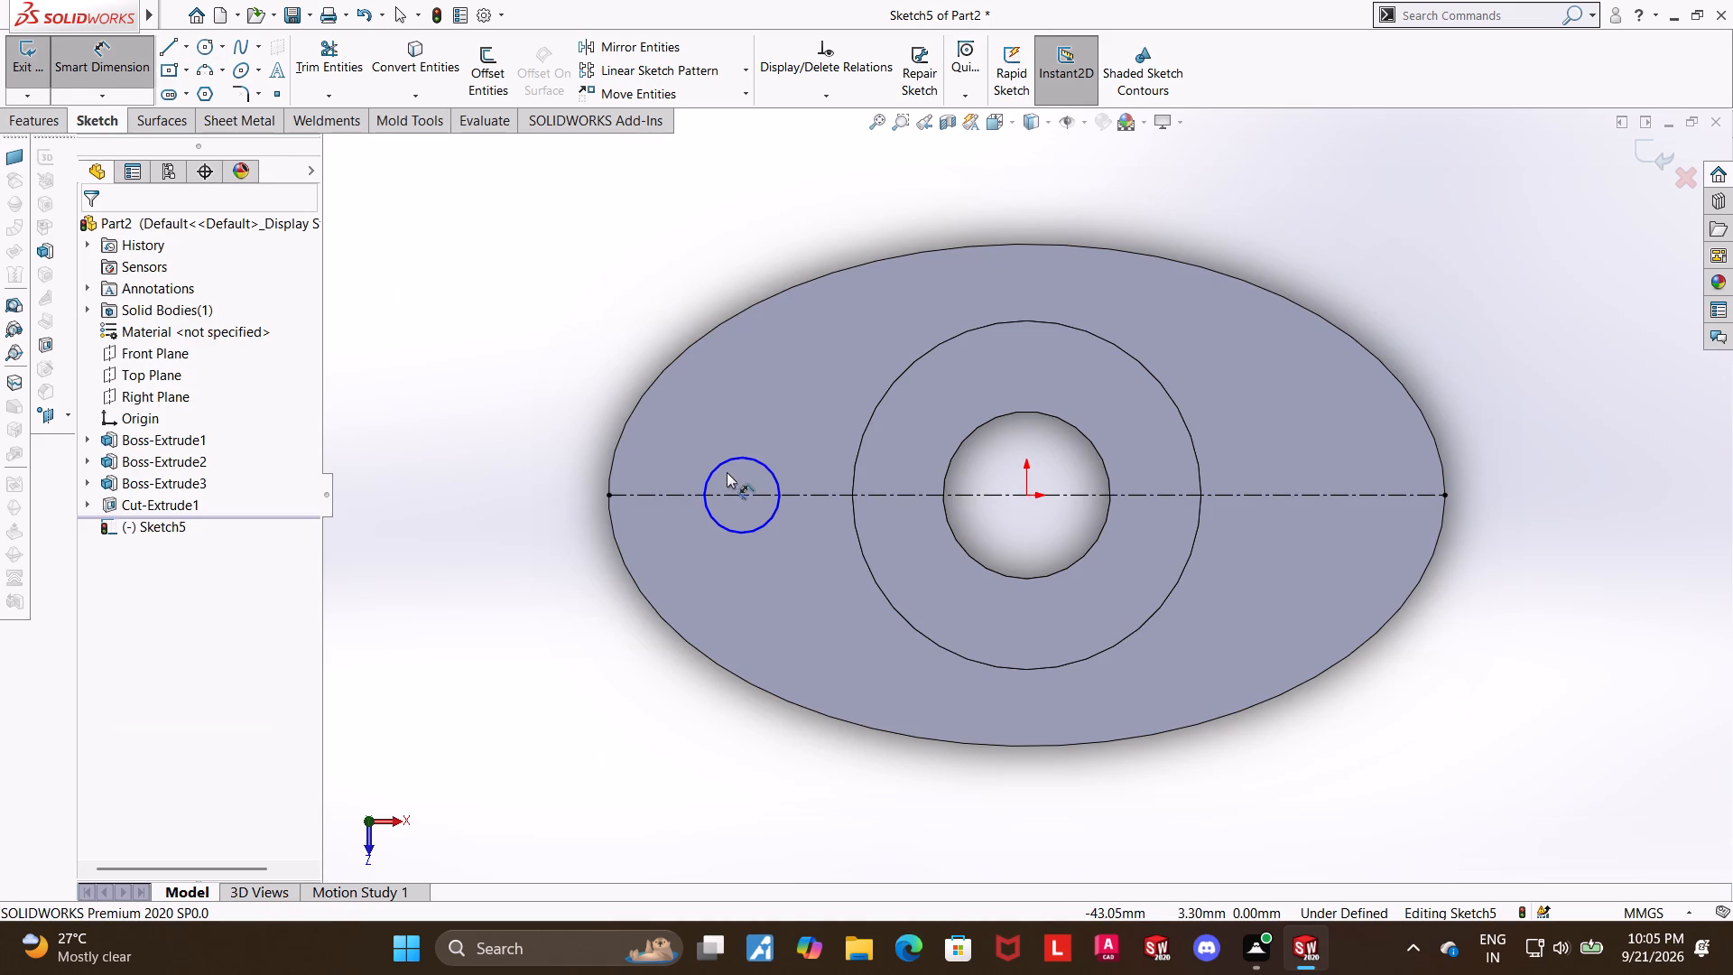
{"action": "left_click", "coordinate": [721, 466]}
{"action": "left_click", "coordinate": [702, 415]}
{"action": "type", "text": "13"}
{"action": "key", "text": "Return"}
{"action": "key", "text": "Escape"}
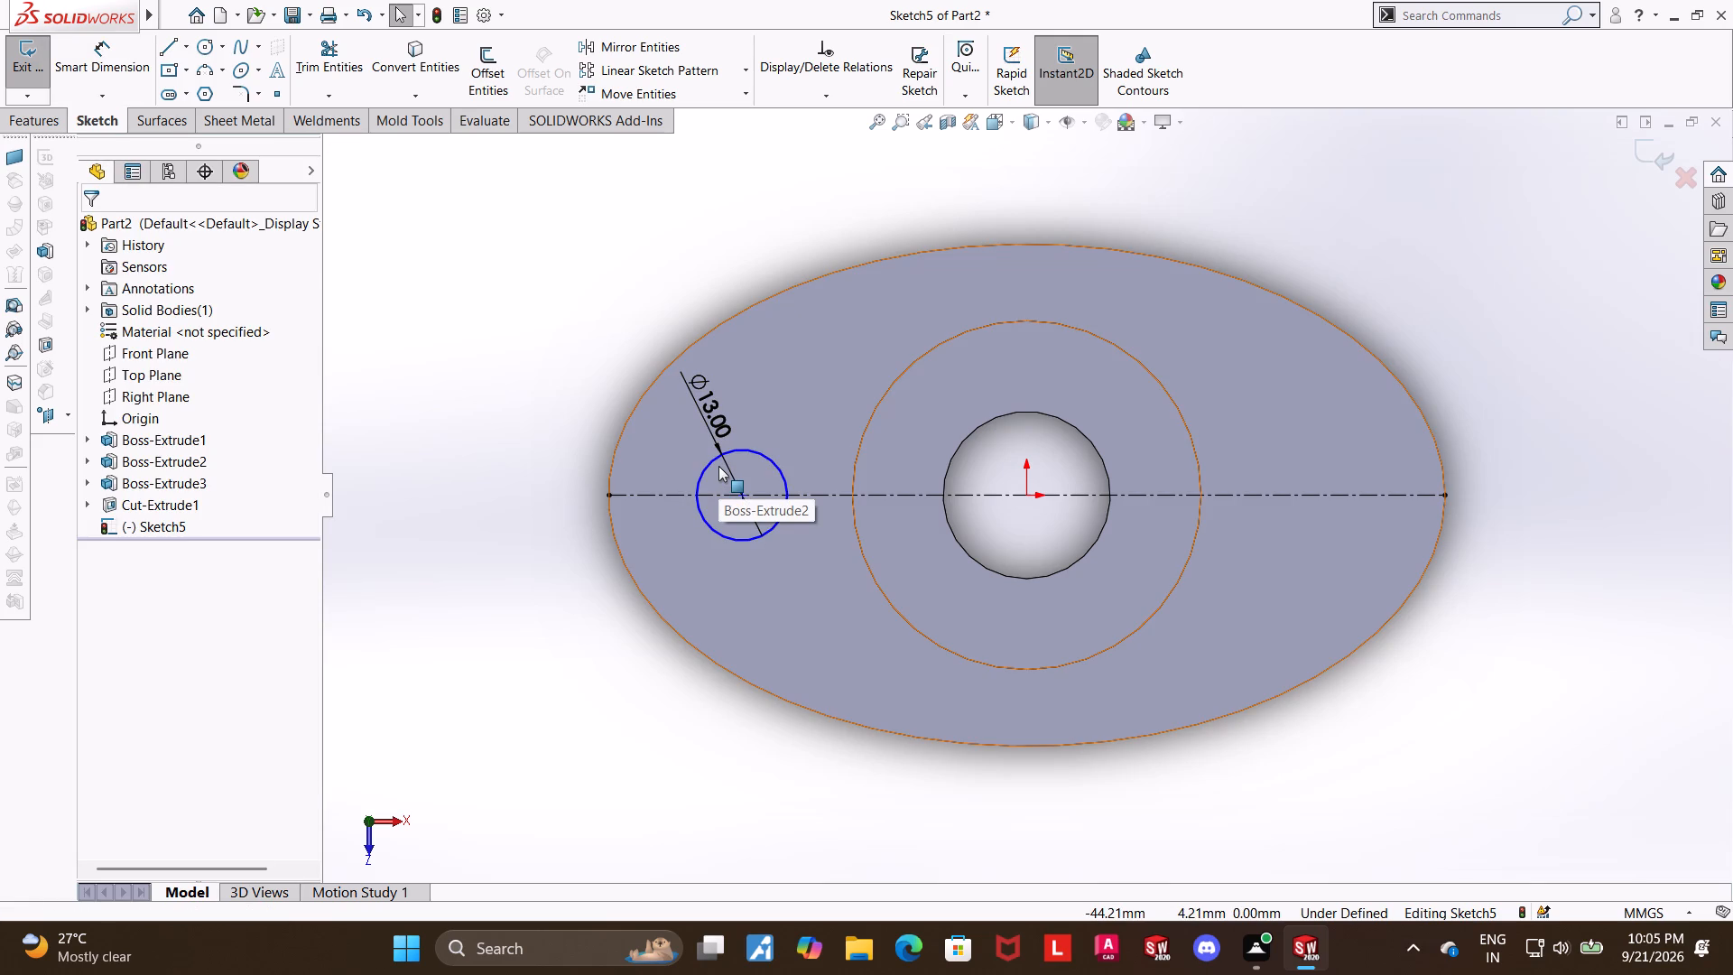
Dimension the distance from the 13 mm circle's centre to the origin as 84/2, giving 42 mm.
{"action": "left_click", "coordinate": [114, 66]}
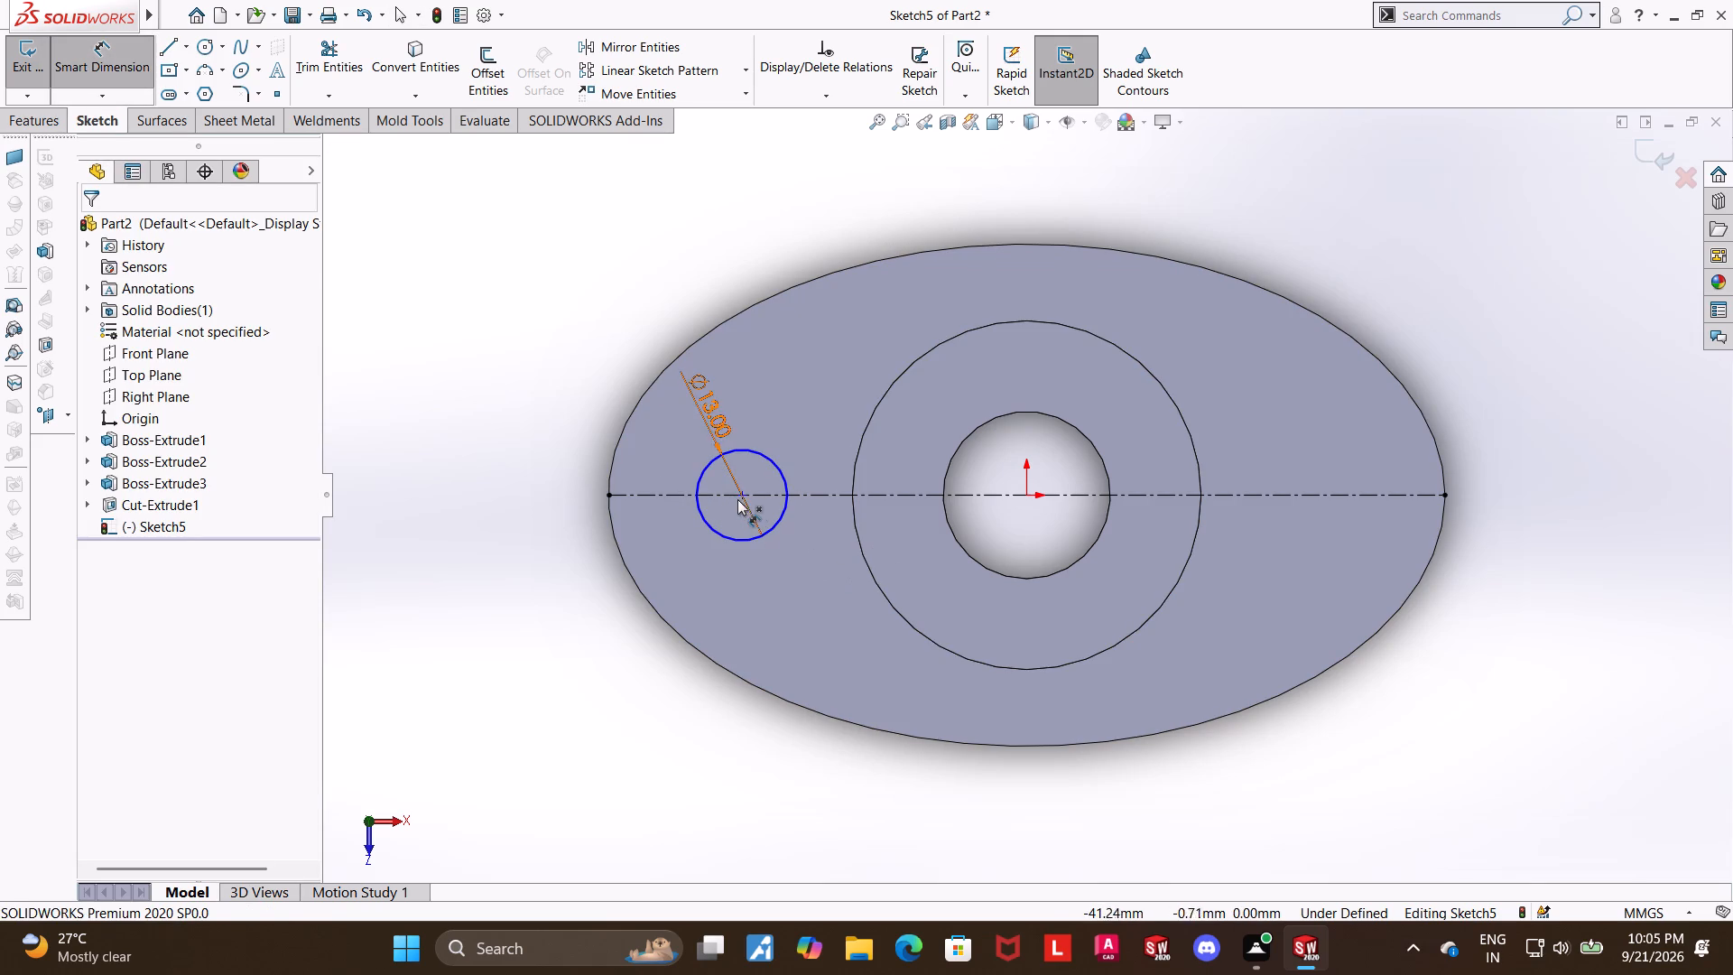
{"action": "left_click", "coordinate": [740, 497]}
{"action": "left_click", "coordinate": [1028, 496]}
{"action": "left_click", "coordinate": [911, 223]}
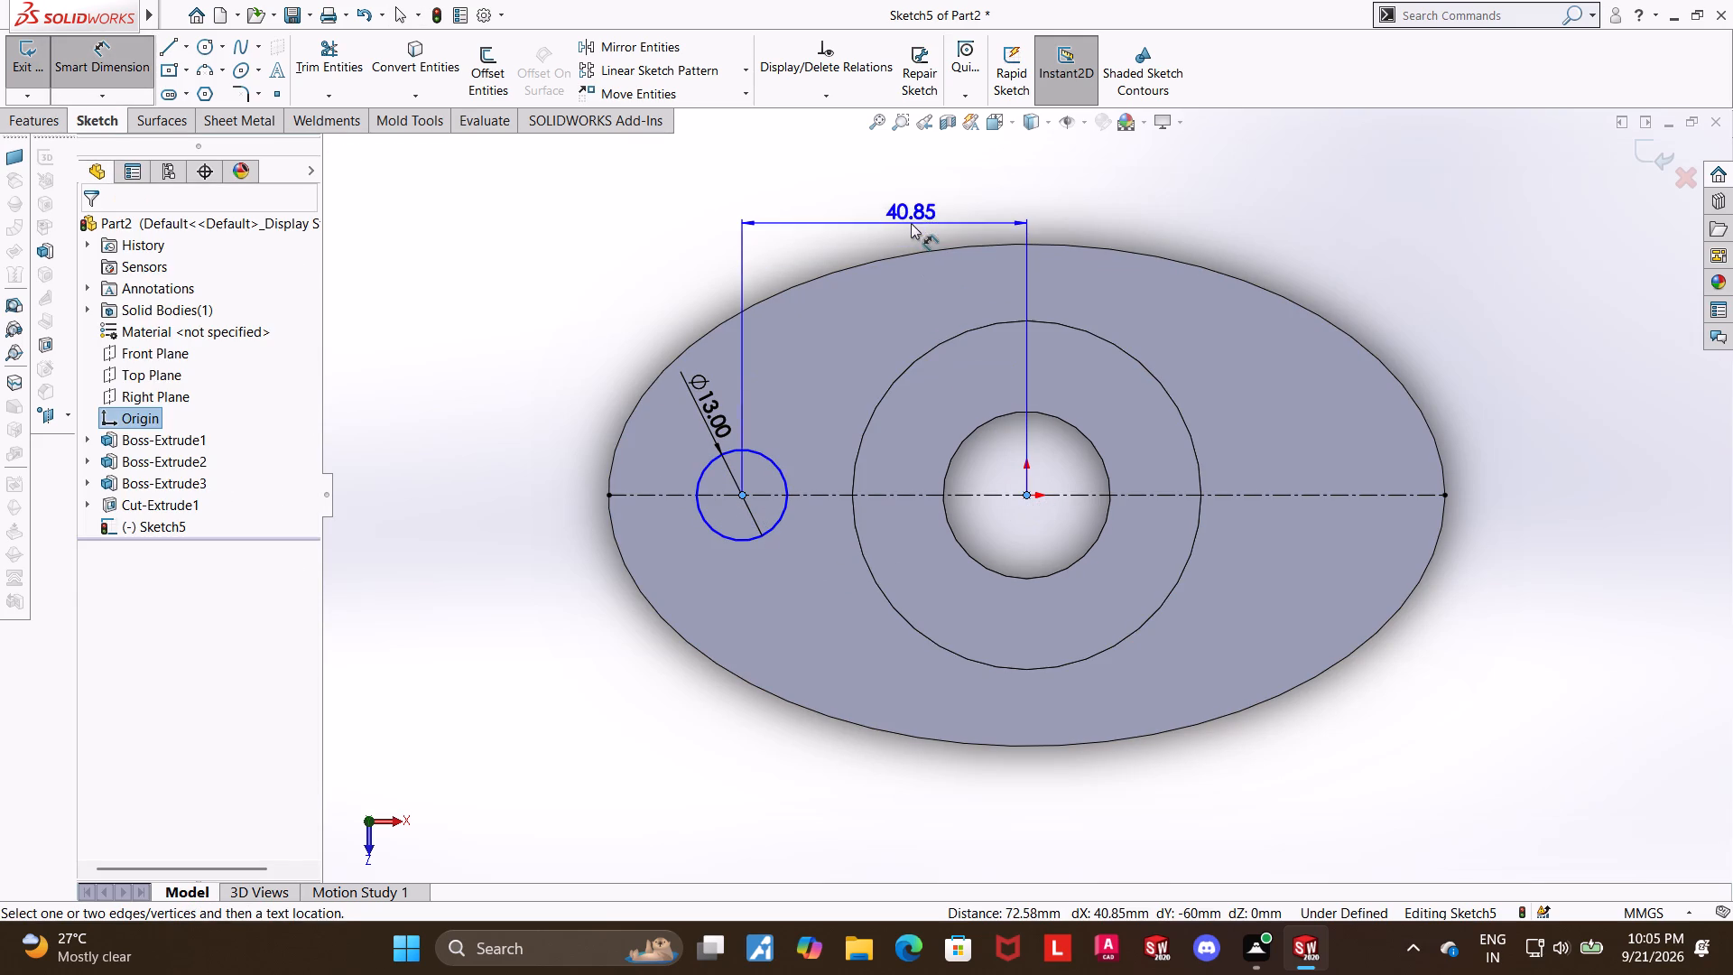
{"action": "type", "text": "84"}
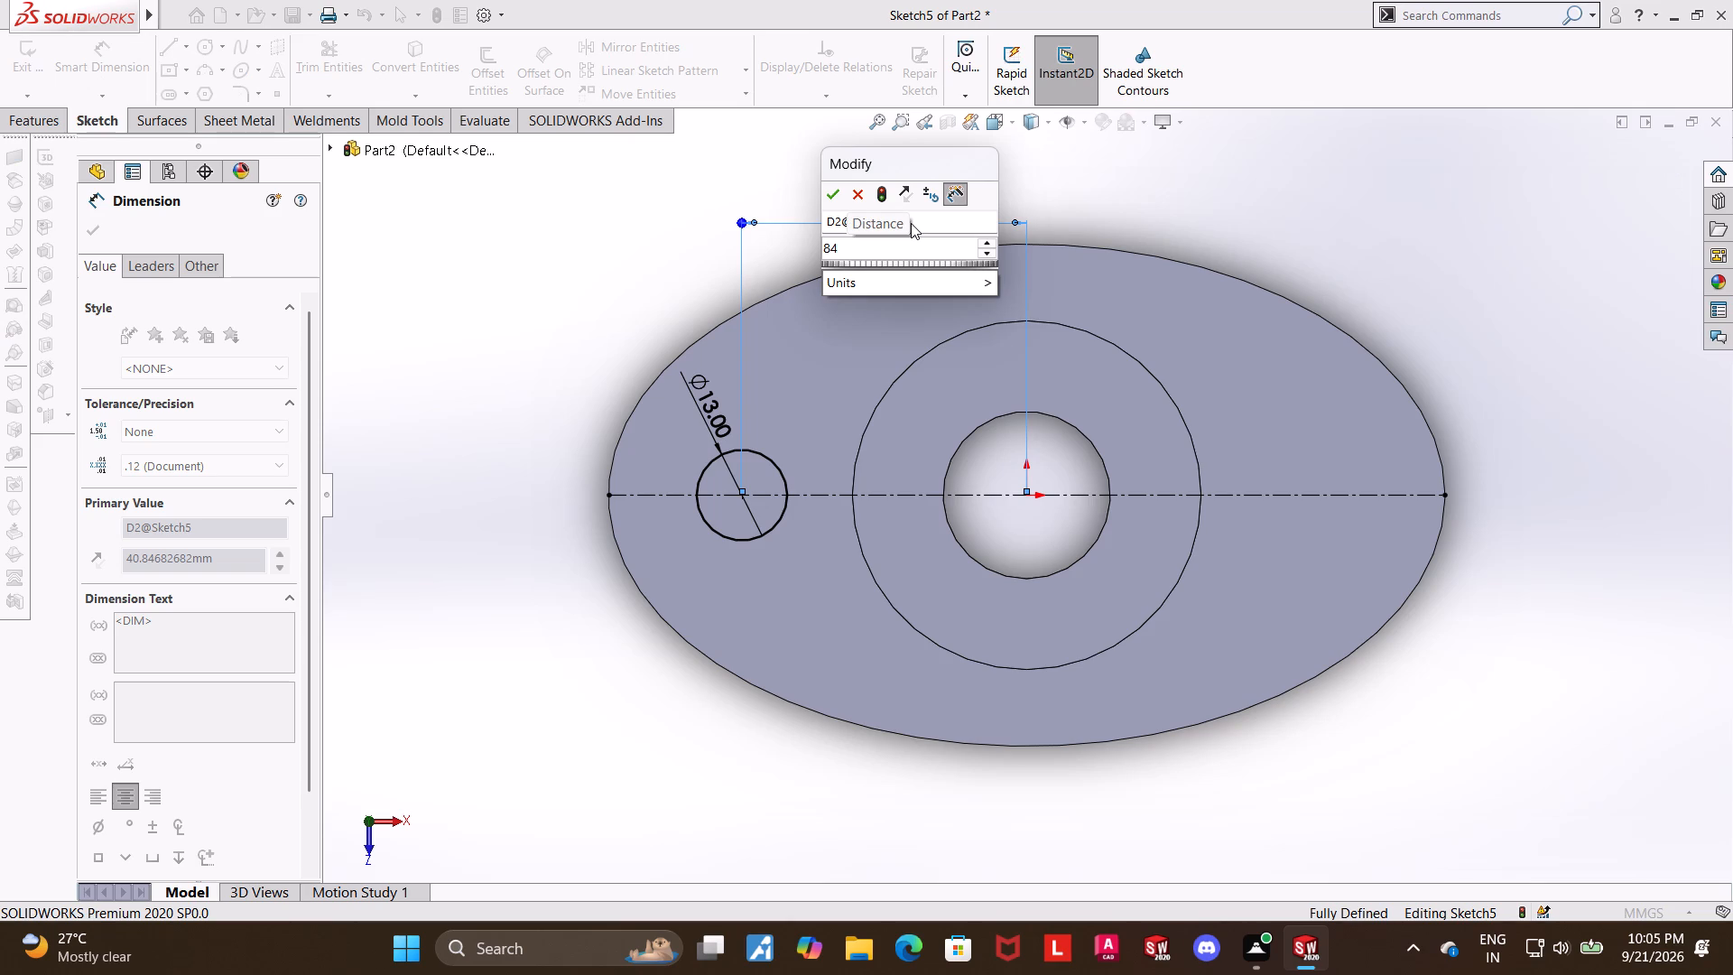
{"action": "type", "text": "/2"}
{"action": "key", "text": "Return"}
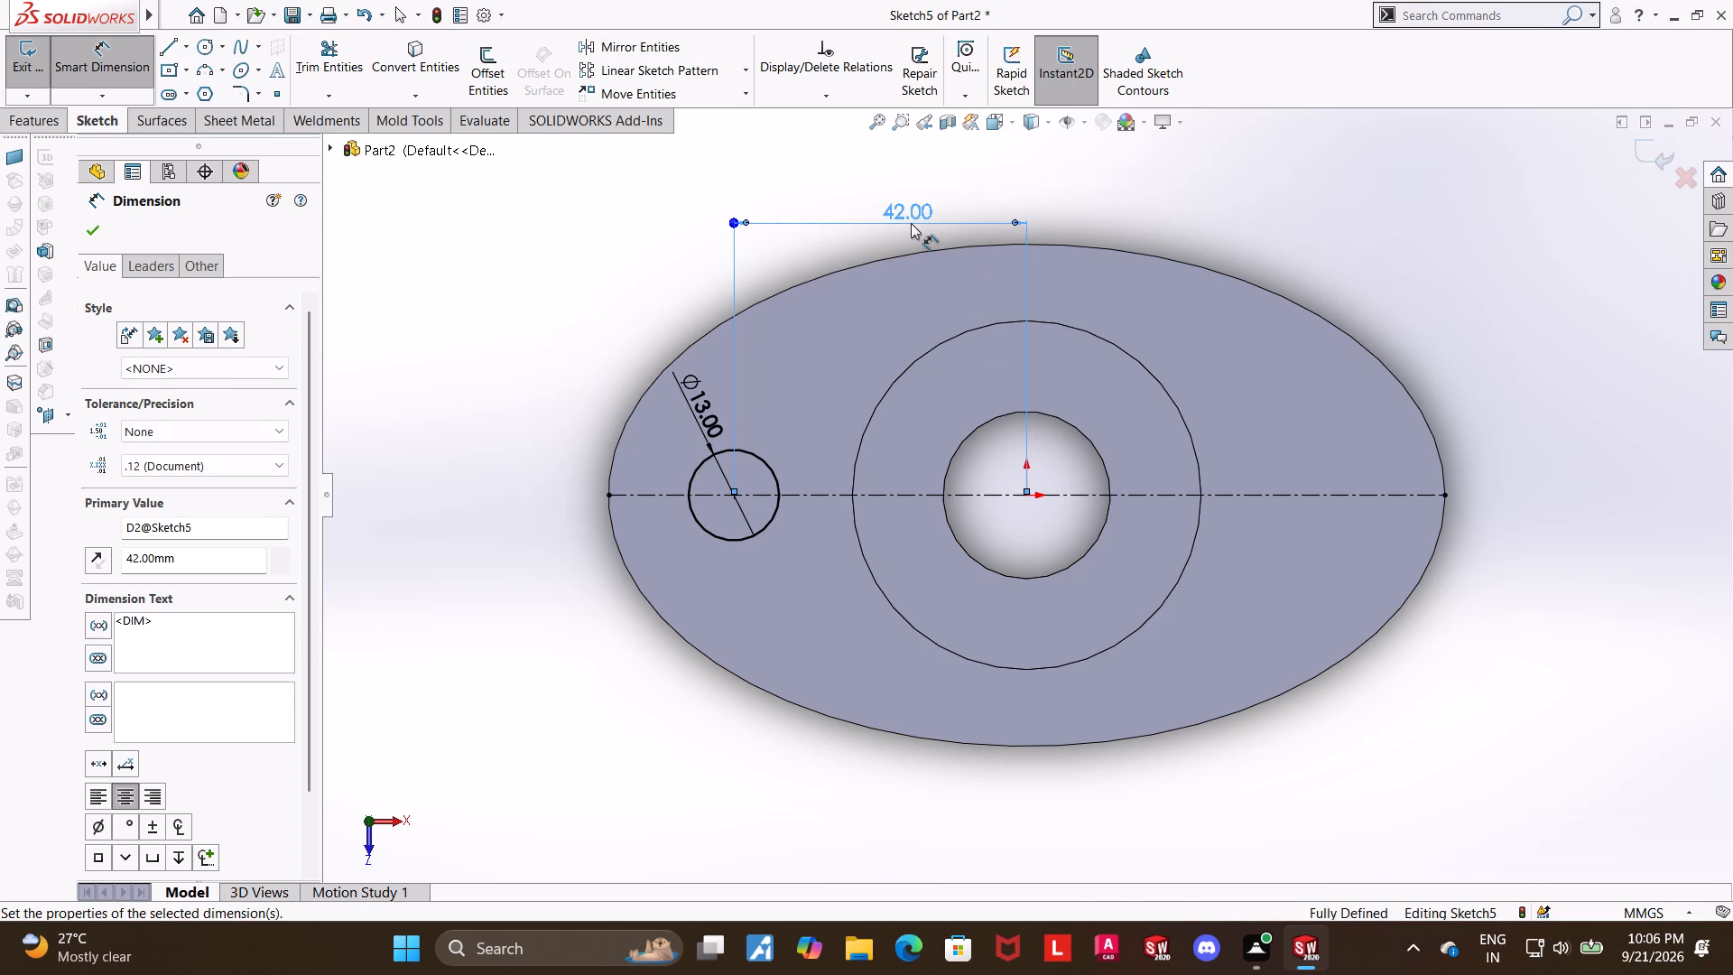
{"action": "double_click", "coordinate": [601, 241]}
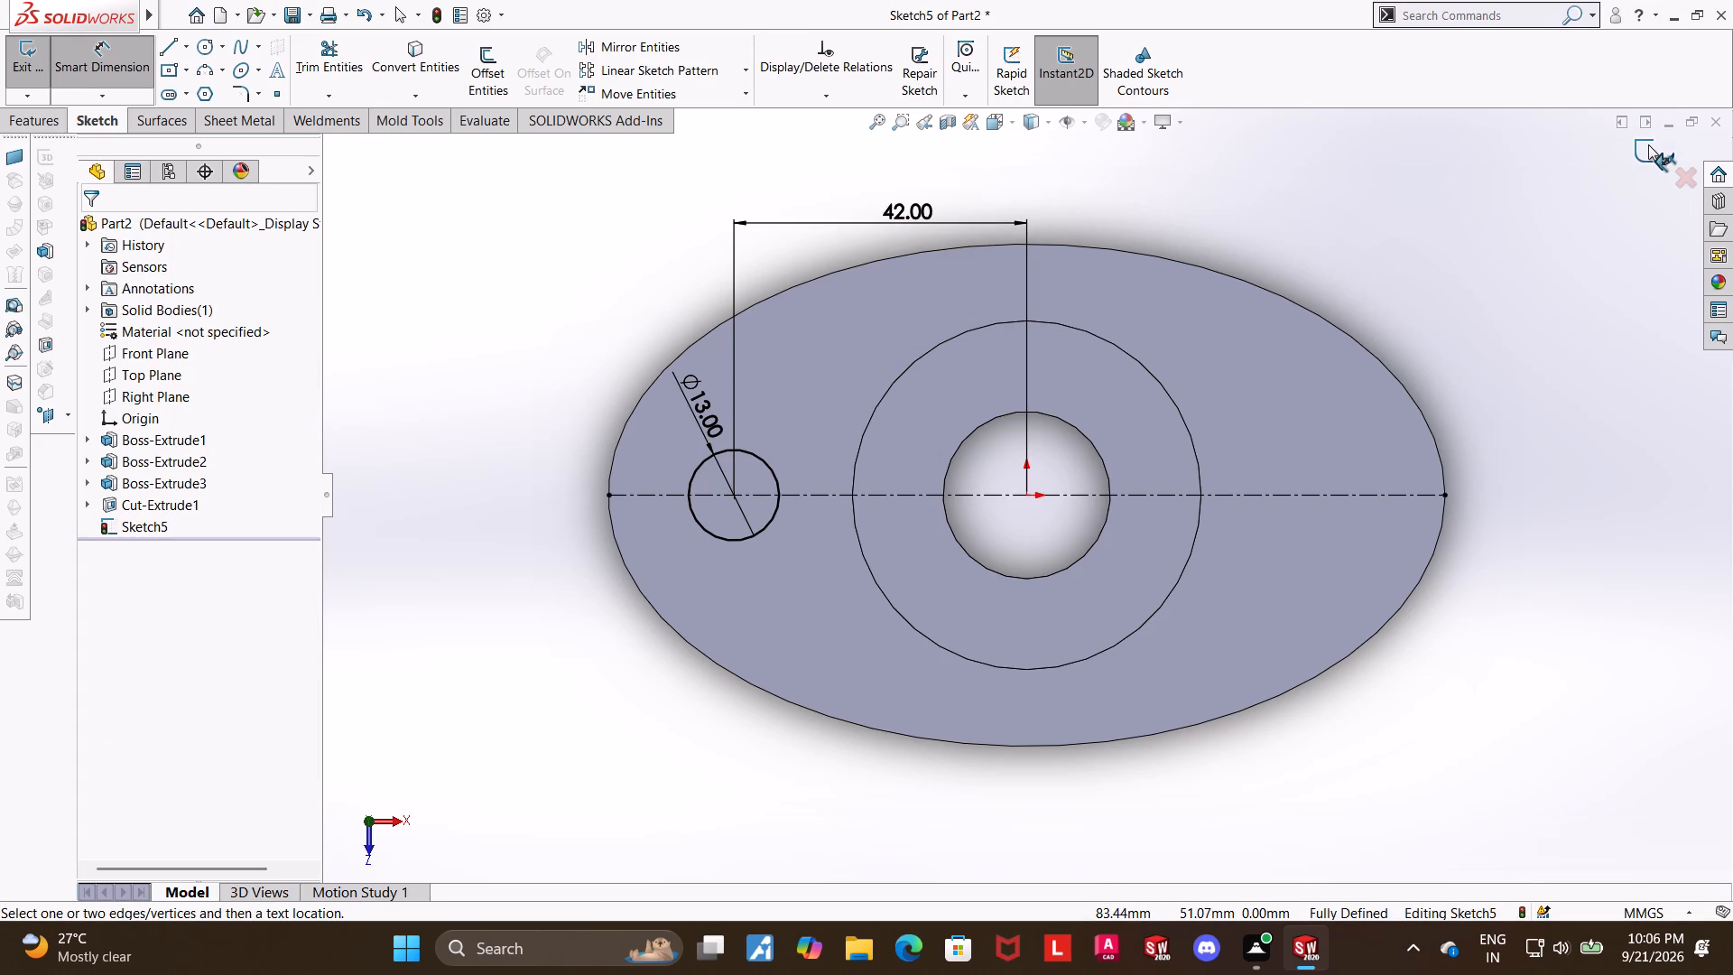
Draw a vertical centerline from the origin up past the elliptical flange's edge.
{"action": "double_click", "coordinate": [189, 42]}
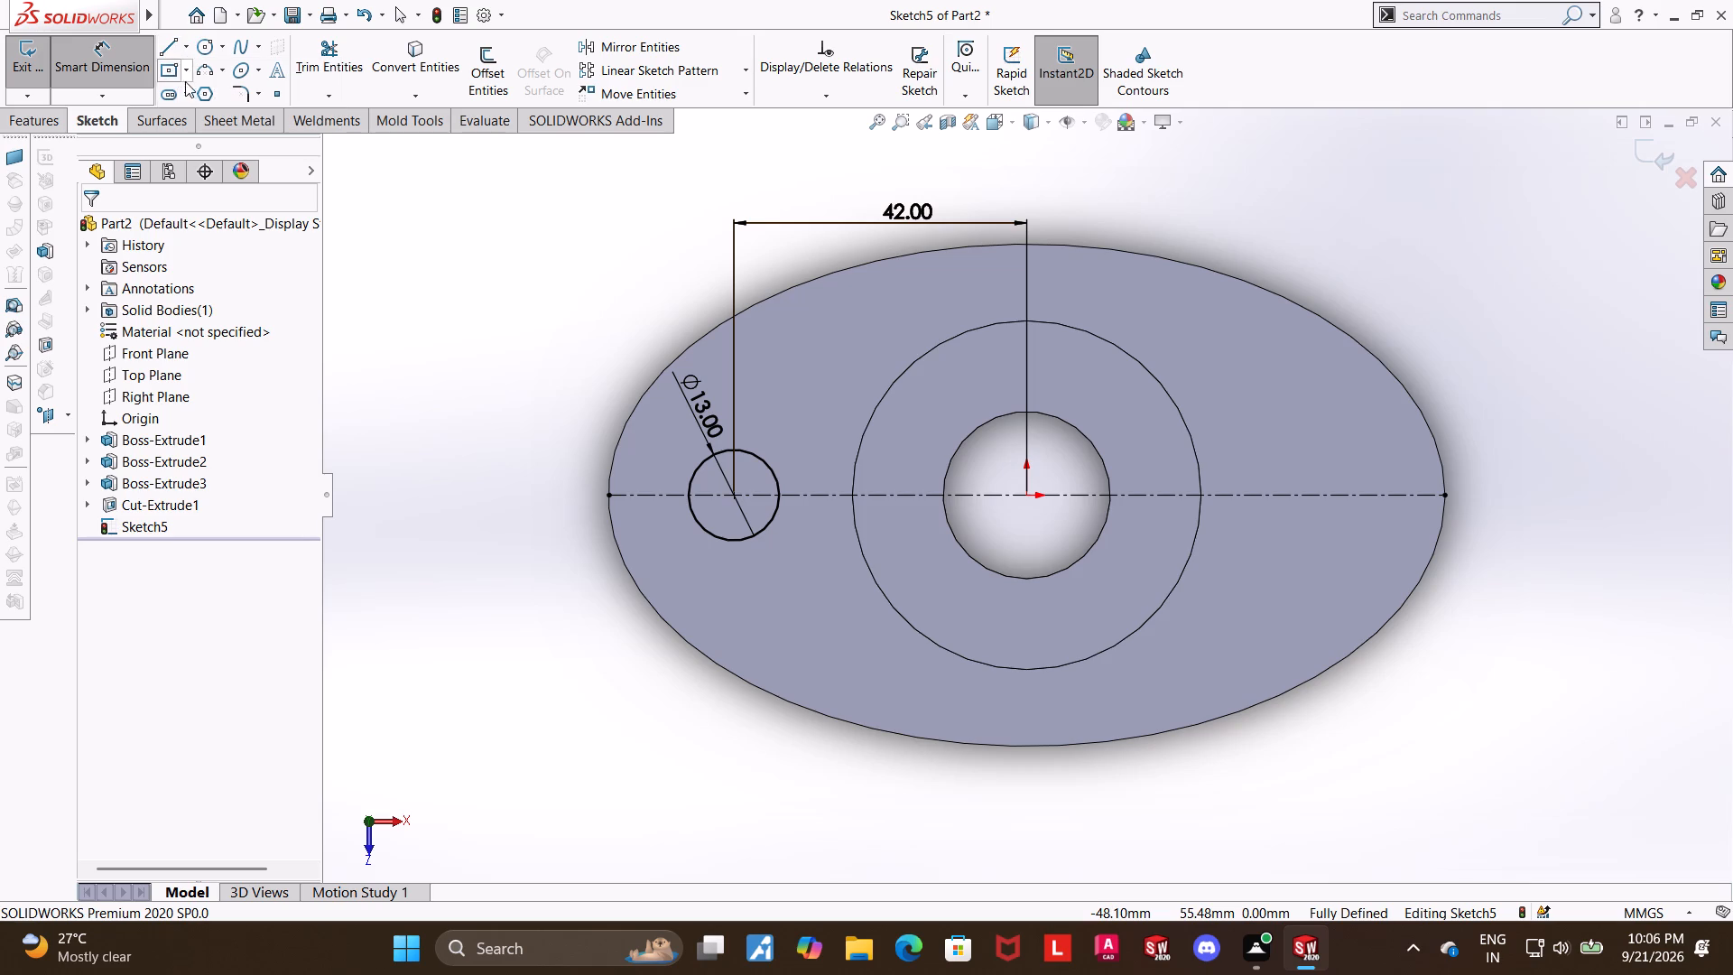
{"action": "left_click", "coordinate": [185, 52]}
{"action": "left_click", "coordinate": [188, 86]}
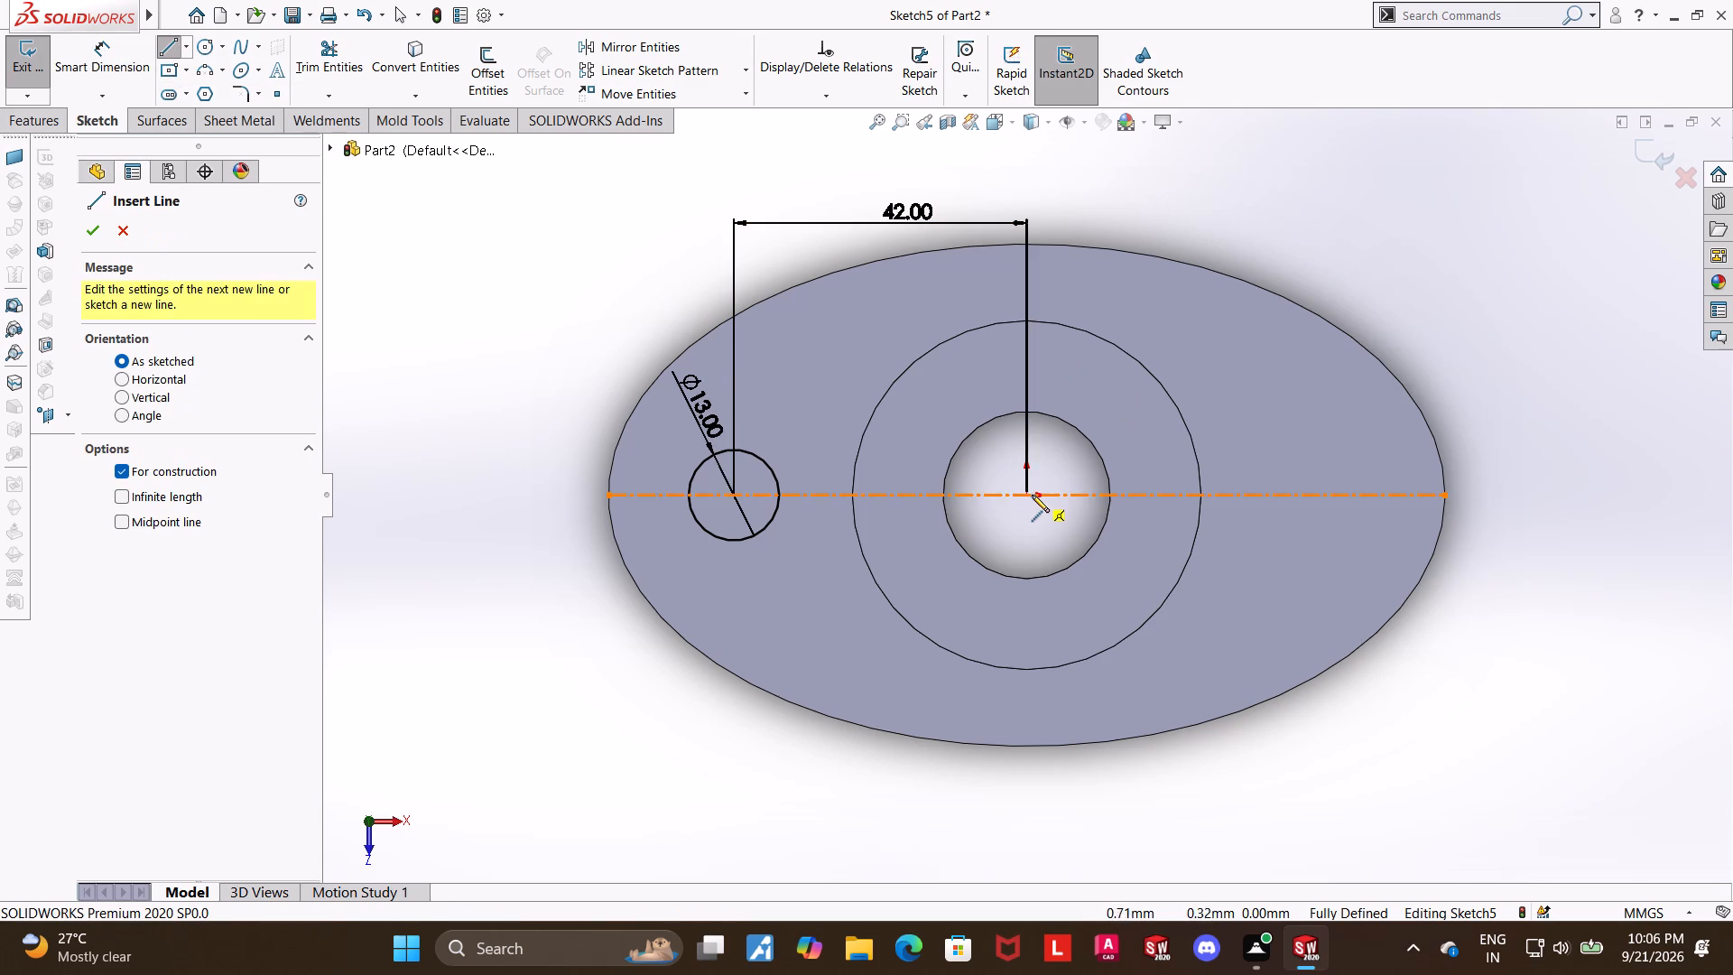
{"action": "left_click", "coordinate": [1031, 495]}
{"action": "scroll", "coordinate": [1035, 474], "scroll_direction": "up", "scroll_amount": 2}
{"action": "left_click", "coordinate": [1026, 235]}
{"action": "key", "text": "Escape"}
{"action": "key", "text": "Escape"}
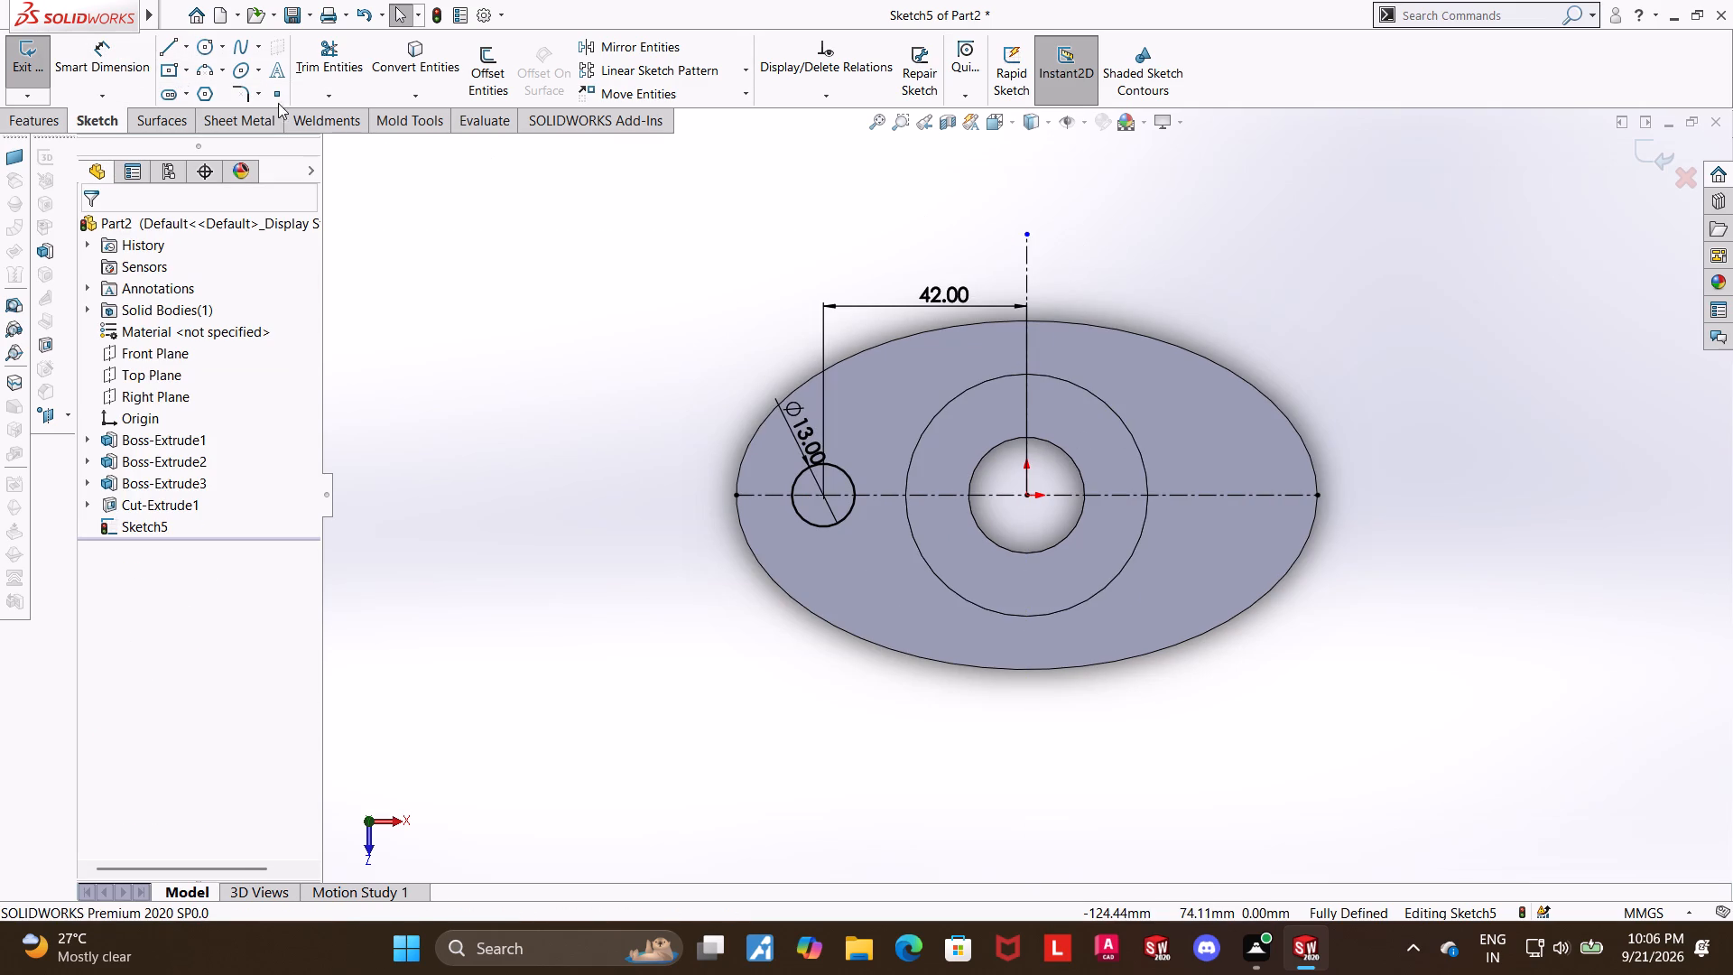
{"action": "key", "text": "Escape"}
Mirror the 13 mm circle about the vertical centerline, keeping the original, and exit the sketch.
{"action": "left_click", "coordinate": [613, 37]}
{"action": "left_click", "coordinate": [839, 464]}
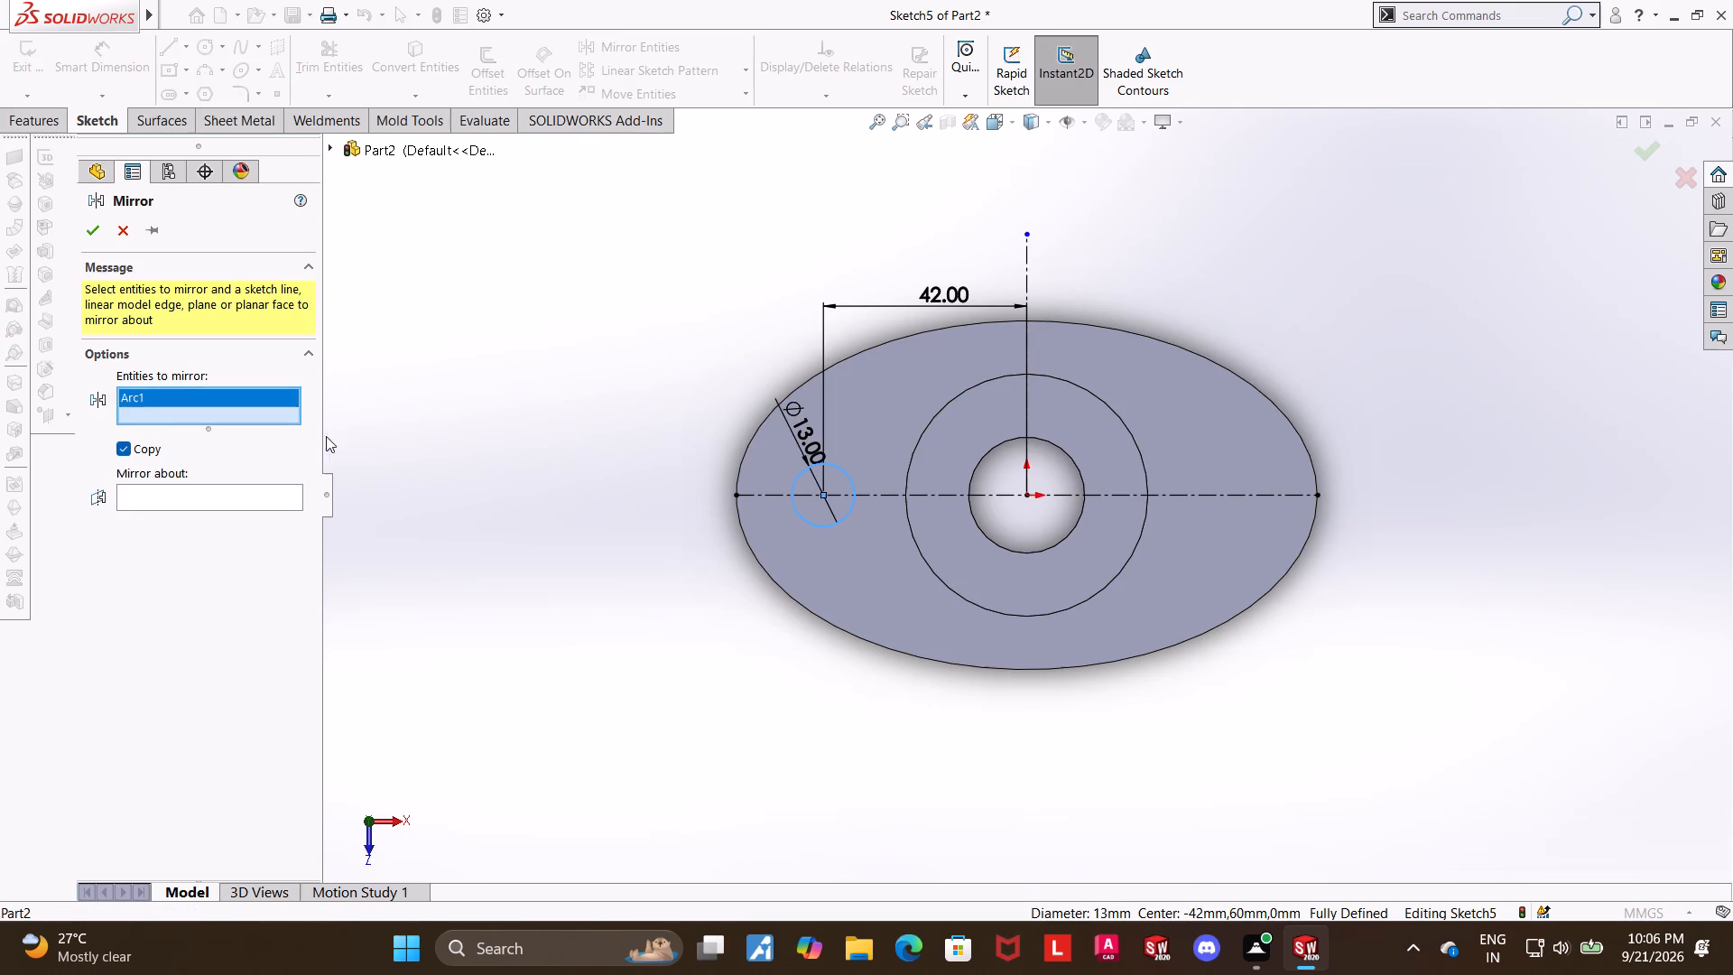
{"action": "left_click", "coordinate": [158, 488]}
{"action": "left_click", "coordinate": [1031, 266]}
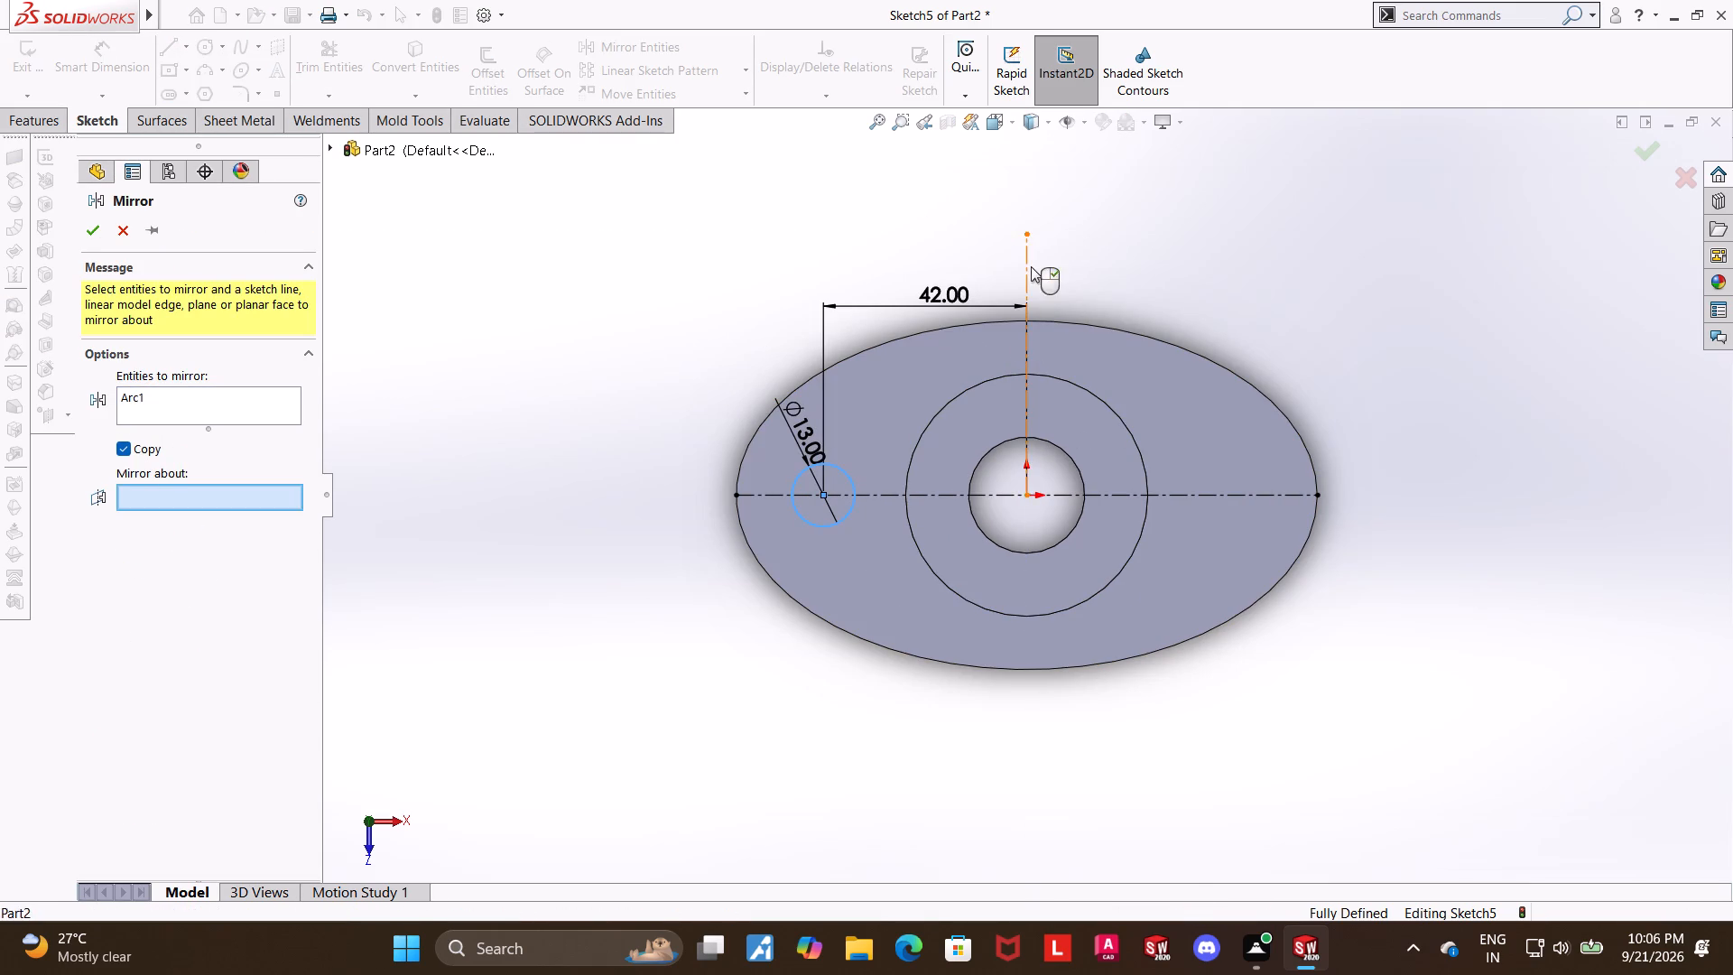
{"action": "left_click", "coordinate": [90, 228]}
{"action": "left_click", "coordinate": [1526, 329]}
{"action": "middle_click_drag", "start_coordinate": [1303, 404], "coordinate": [1293, 369]}
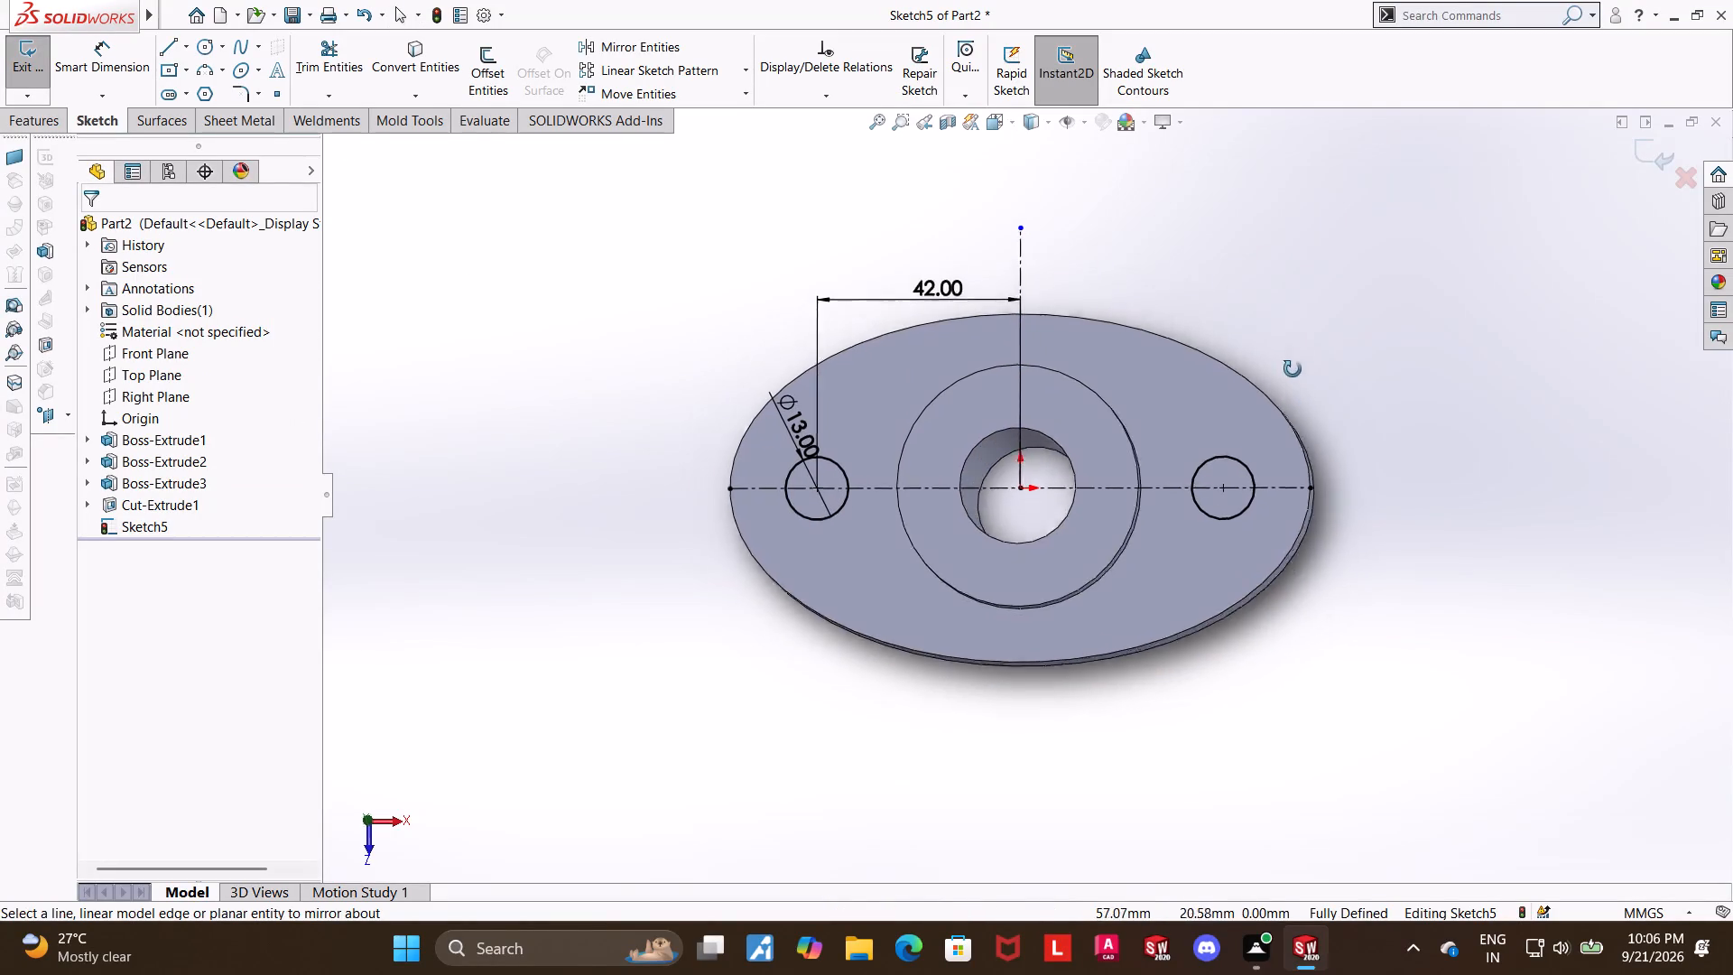
{"action": "middle_click_drag", "start_coordinate": [1293, 369], "coordinate": [1300, 291]}
{"action": "scroll", "coordinate": [1280, 276], "scroll_direction": "up", "scroll_amount": 2}
{"action": "scroll", "coordinate": [911, 527], "scroll_direction": "down", "scroll_amount": 2}
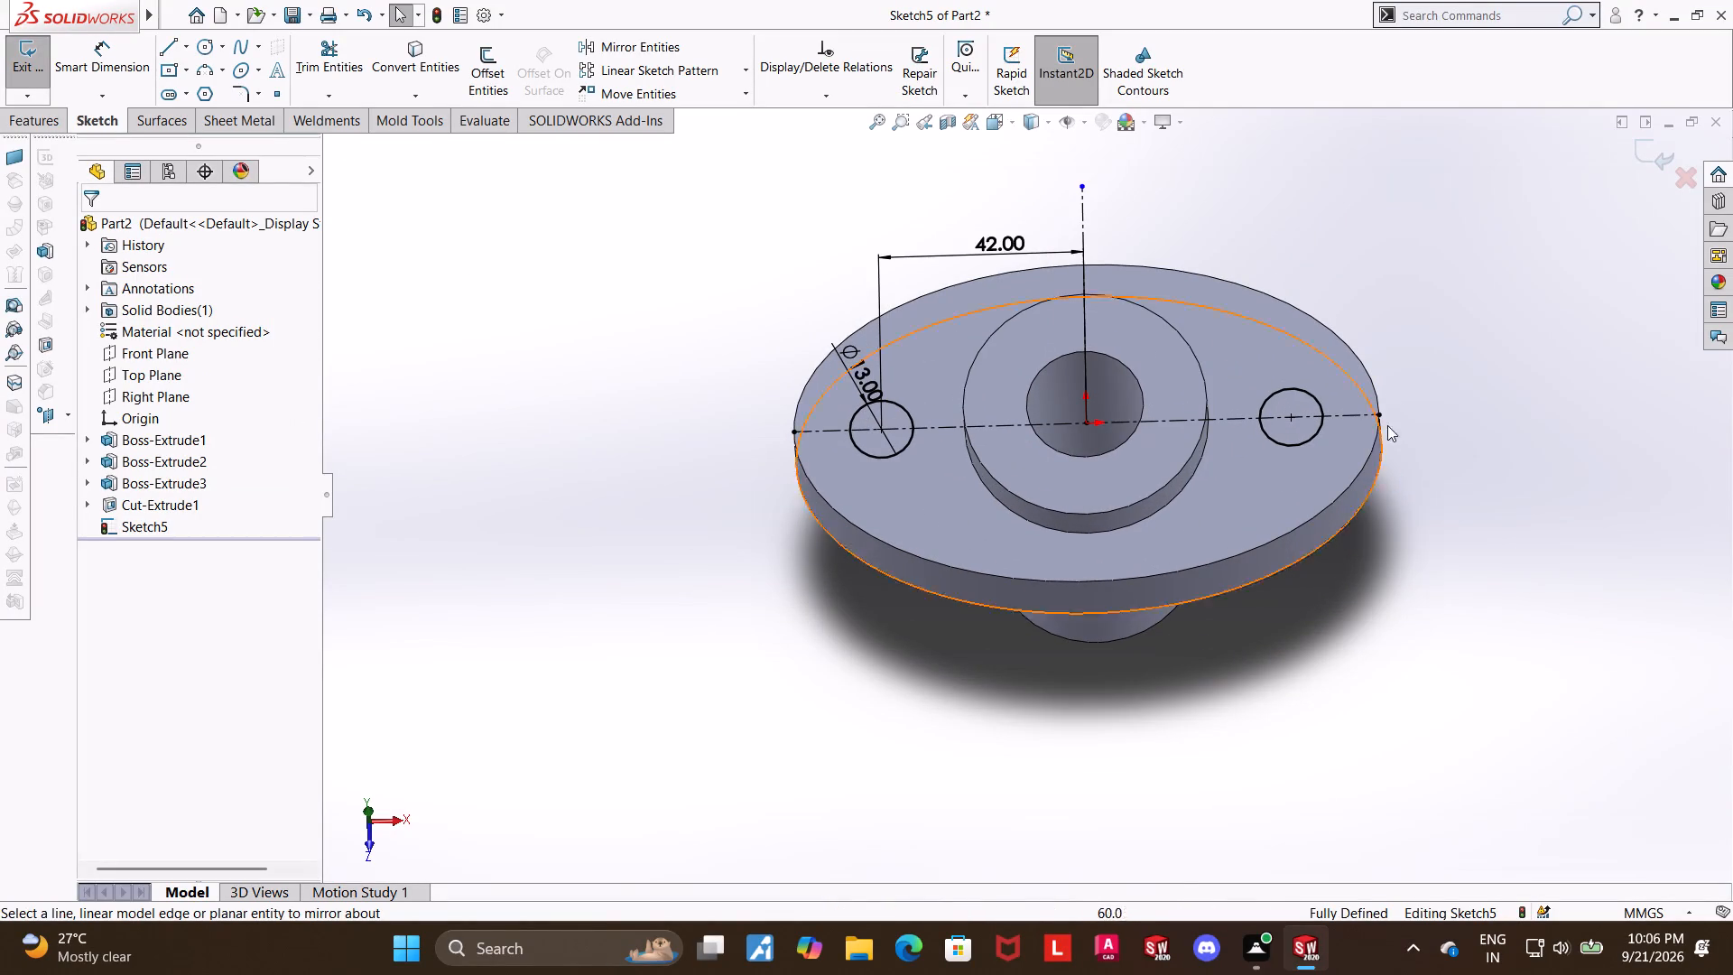
{"action": "scroll", "coordinate": [1402, 364], "scroll_direction": "down", "scroll_amount": 1}
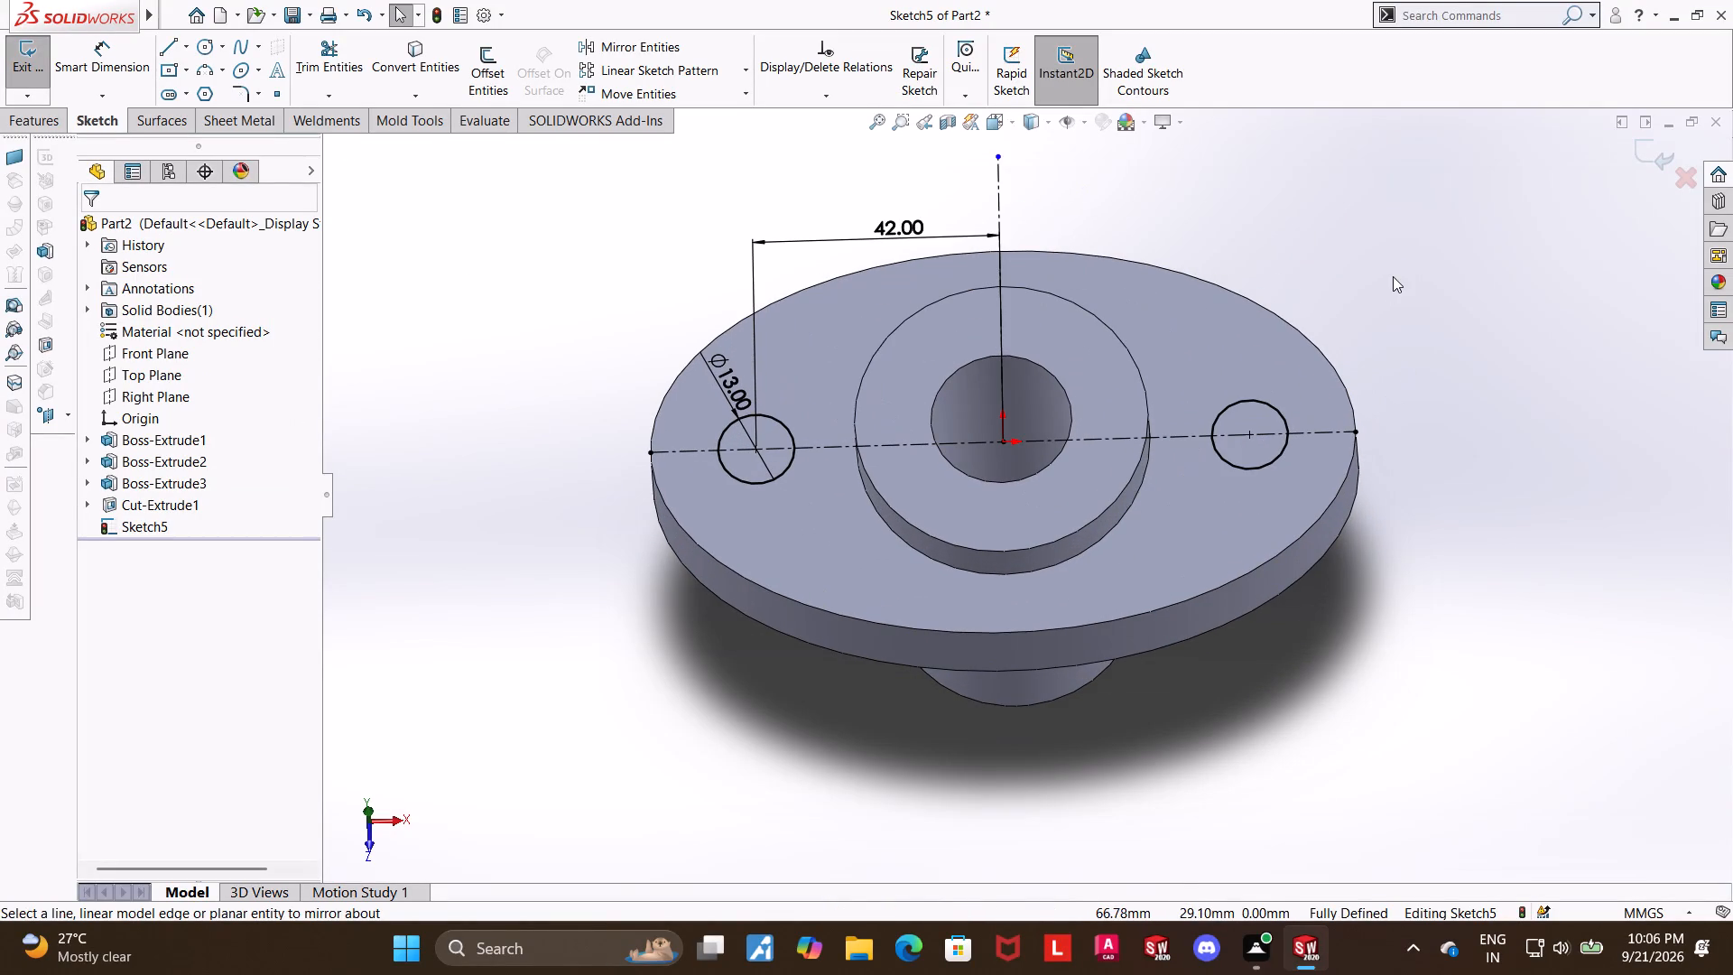
{"action": "scroll", "coordinate": [1392, 328], "scroll_direction": "up", "scroll_amount": 3}
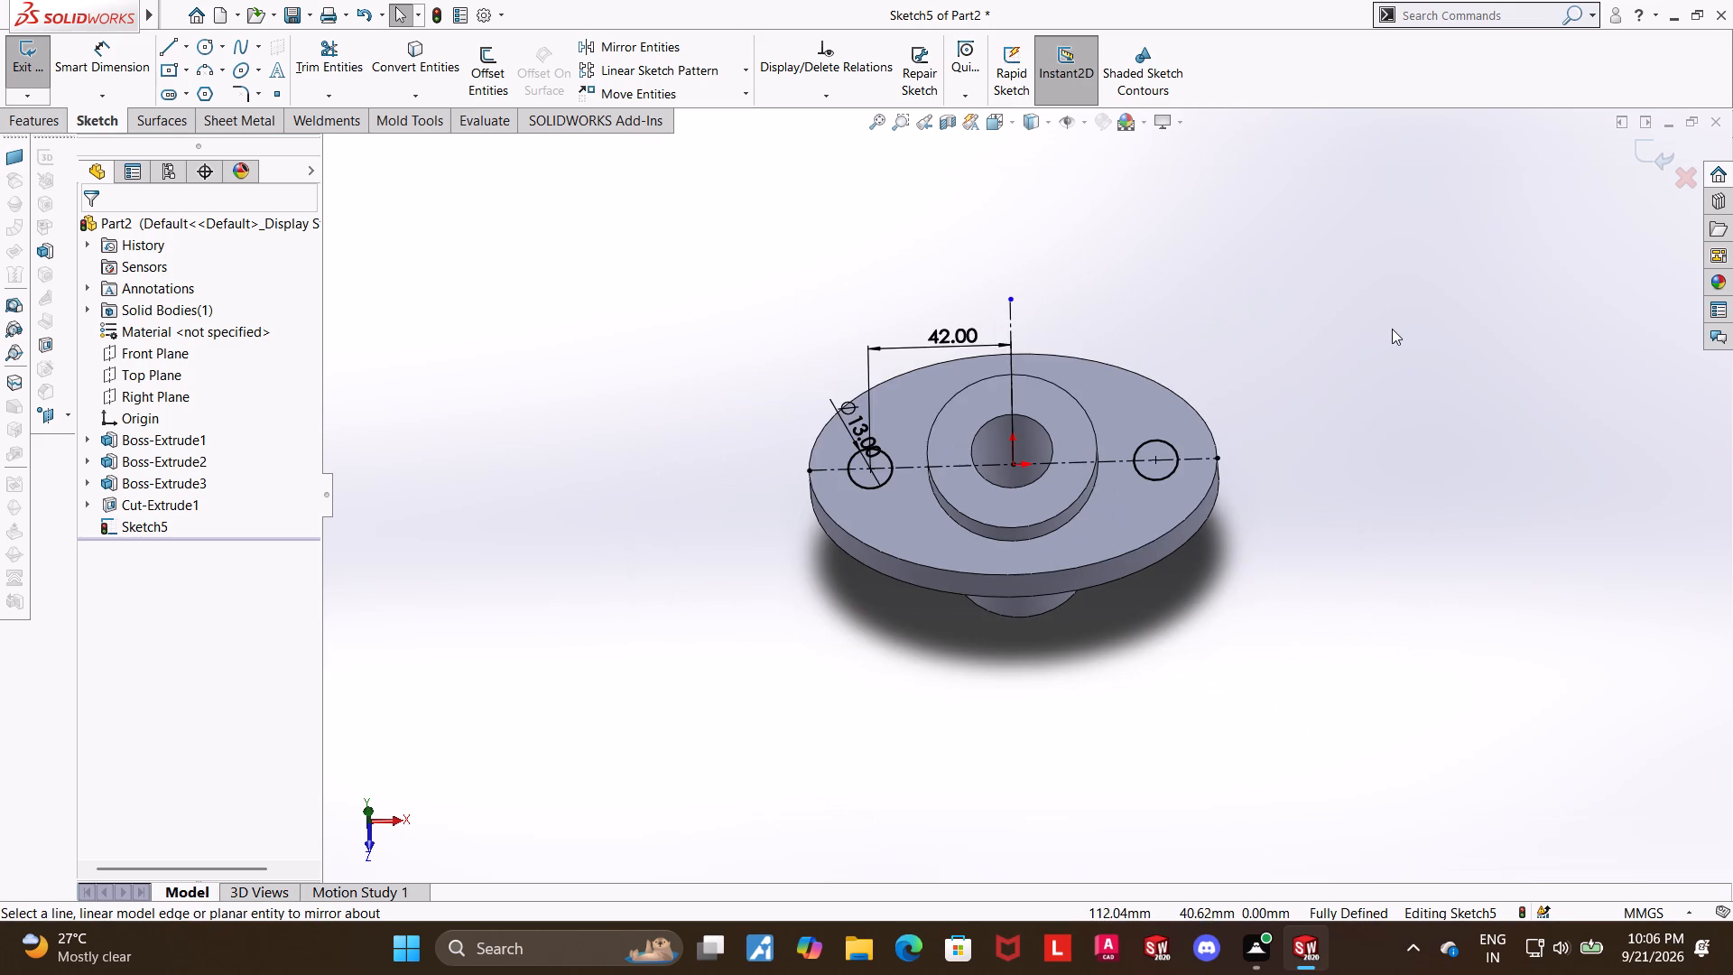
{"action": "middle_click_drag", "start_coordinate": [1068, 535], "coordinate": [1071, 323]}
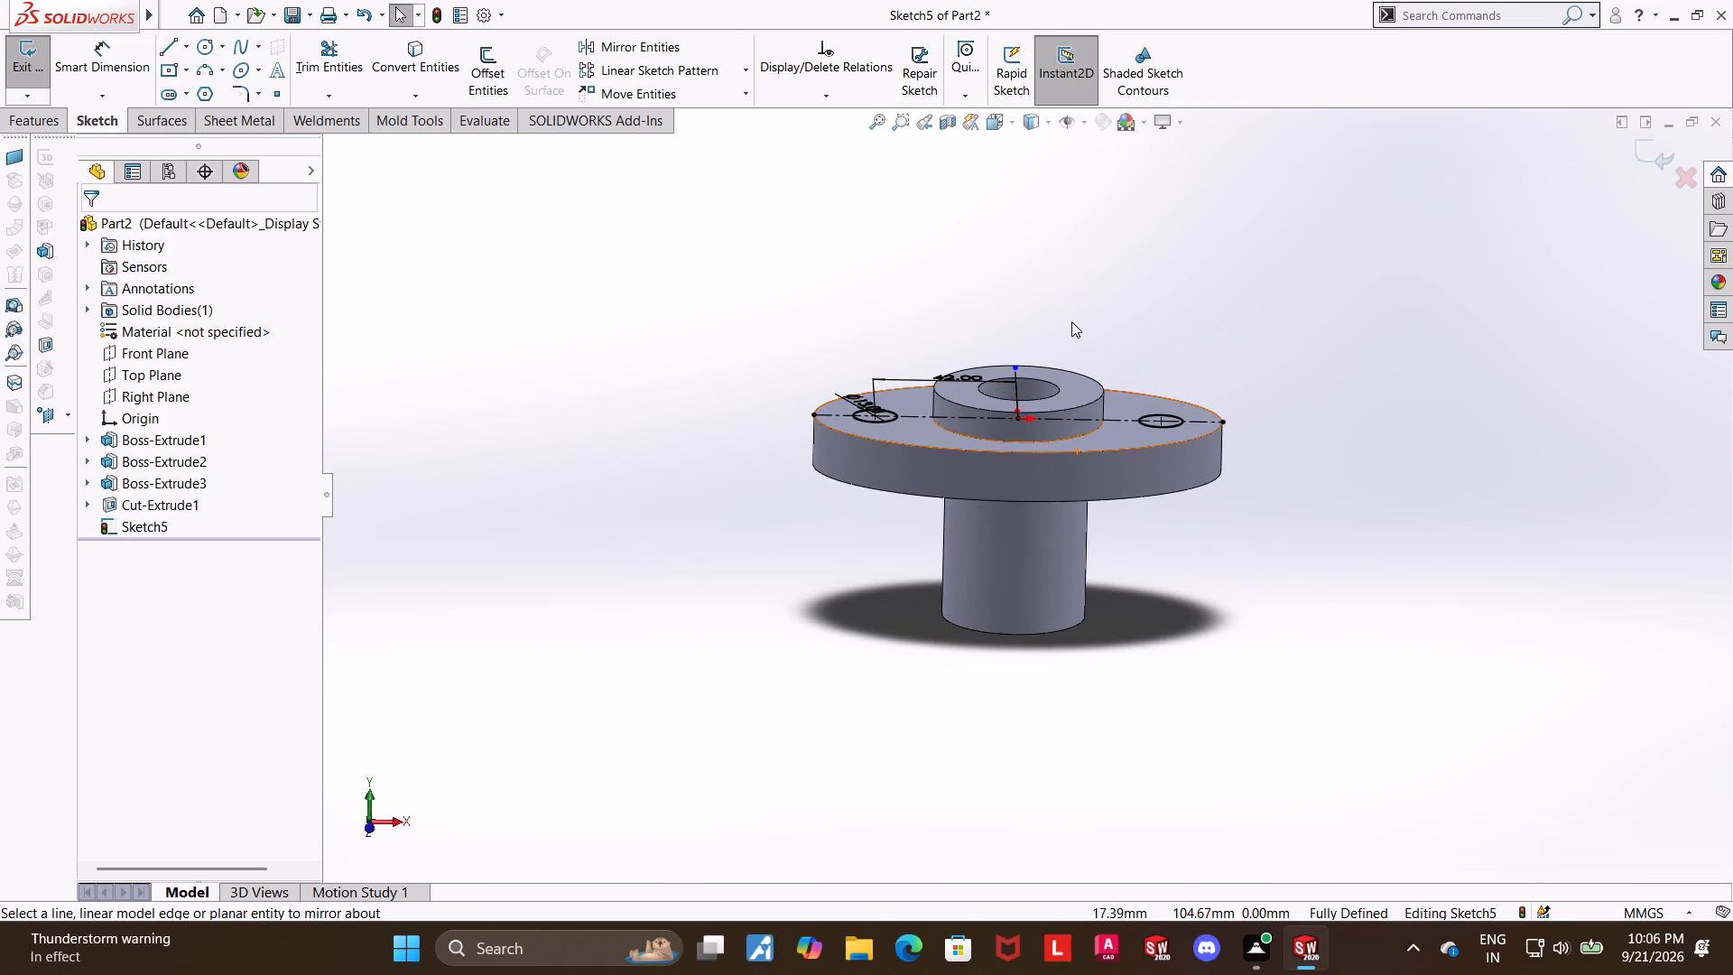
{"action": "left_click", "coordinate": [1649, 153]}
Cut-extrude the two 13 mm circles through the flange using Up To Surface with the flange's underside as the end face.
{"action": "middle_click_drag", "start_coordinate": [1256, 263], "coordinate": [1267, 305]}
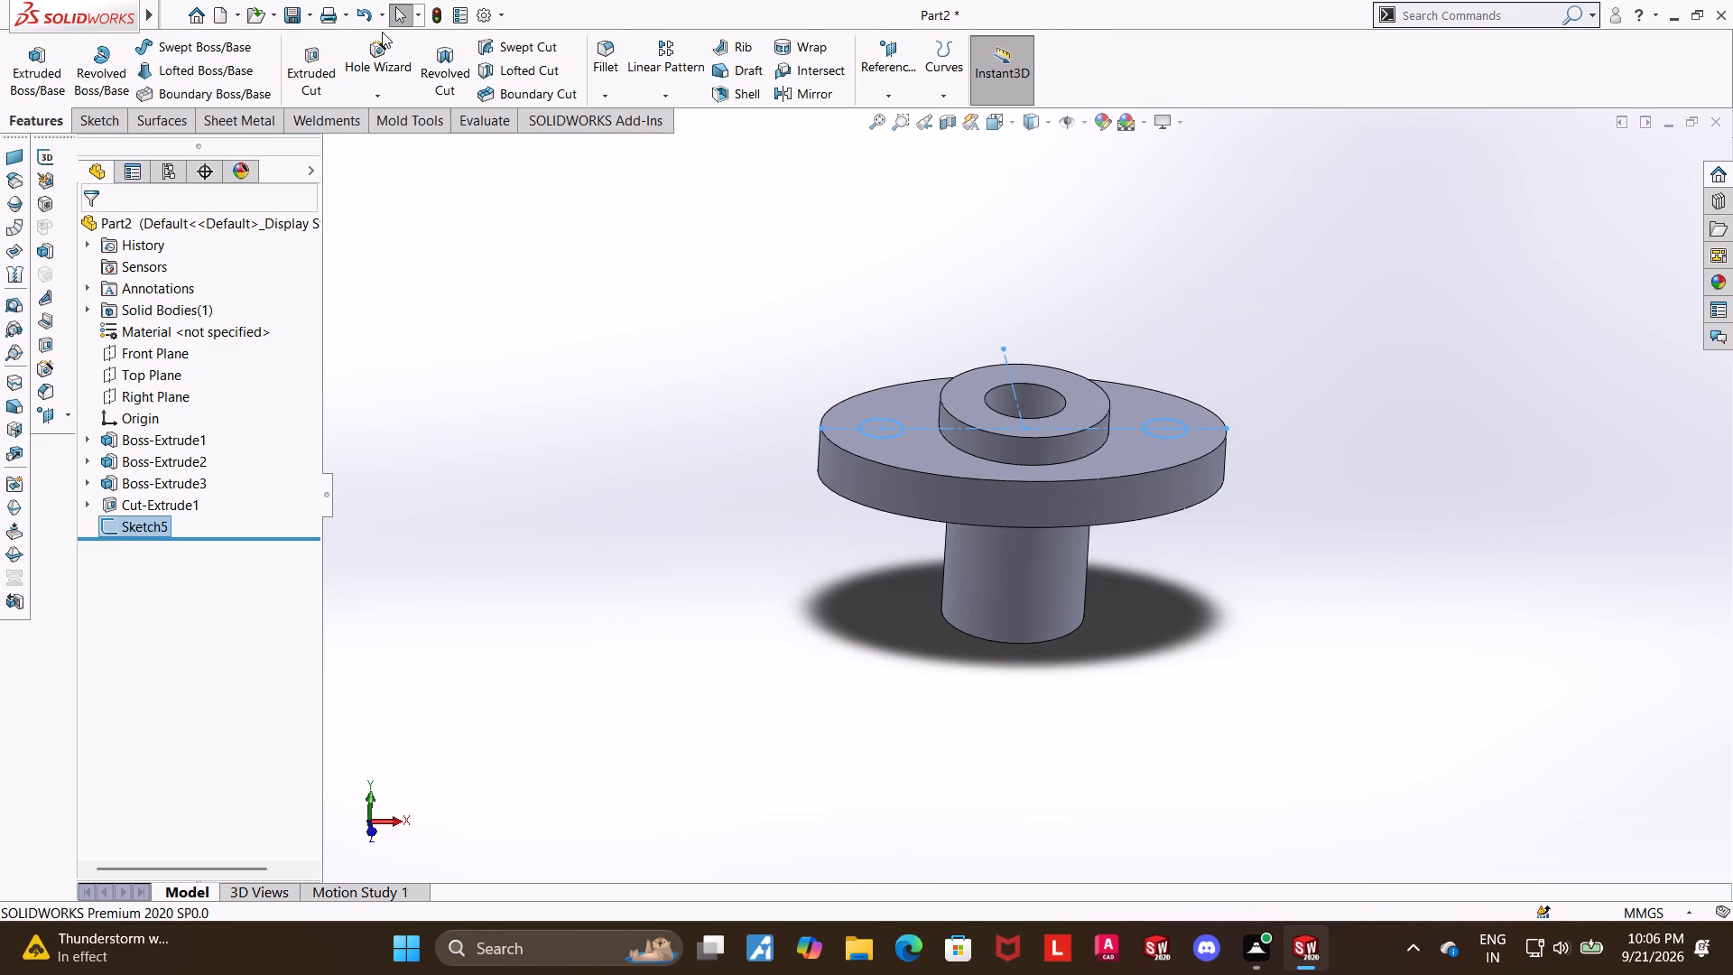
{"action": "left_click", "coordinate": [291, 60]}
{"action": "middle_click_drag", "start_coordinate": [659, 334], "coordinate": [669, 125]}
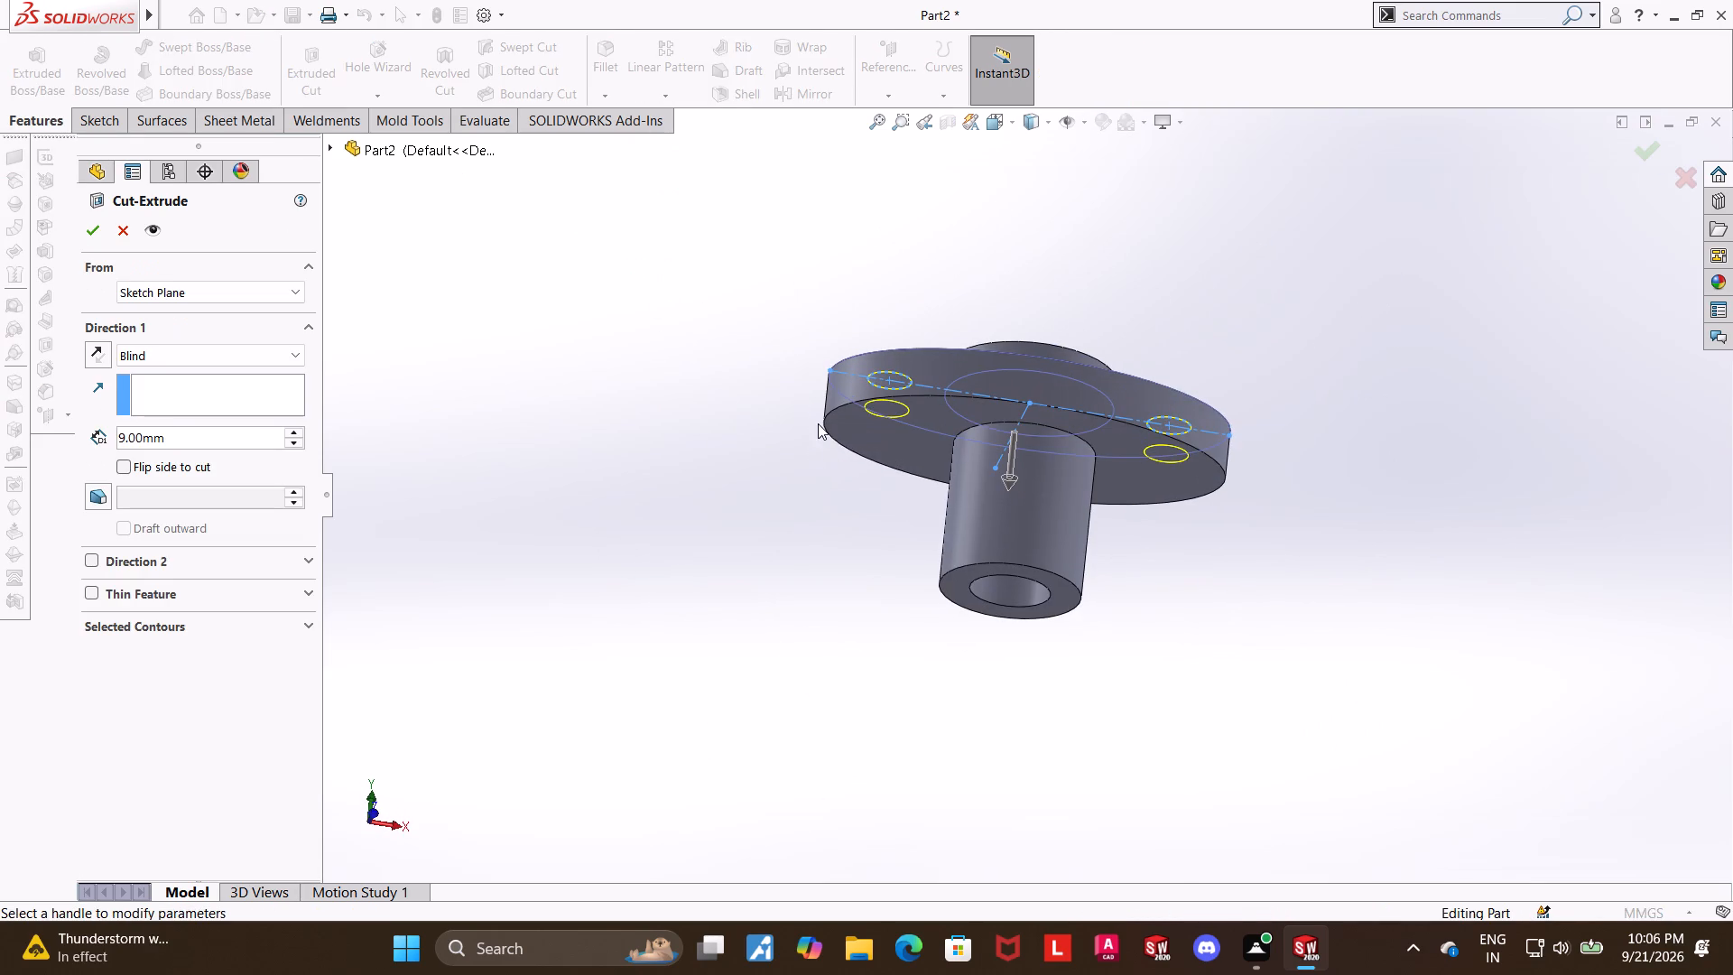
{"action": "left_click", "coordinate": [875, 441]}
{"action": "left_click", "coordinate": [155, 349]}
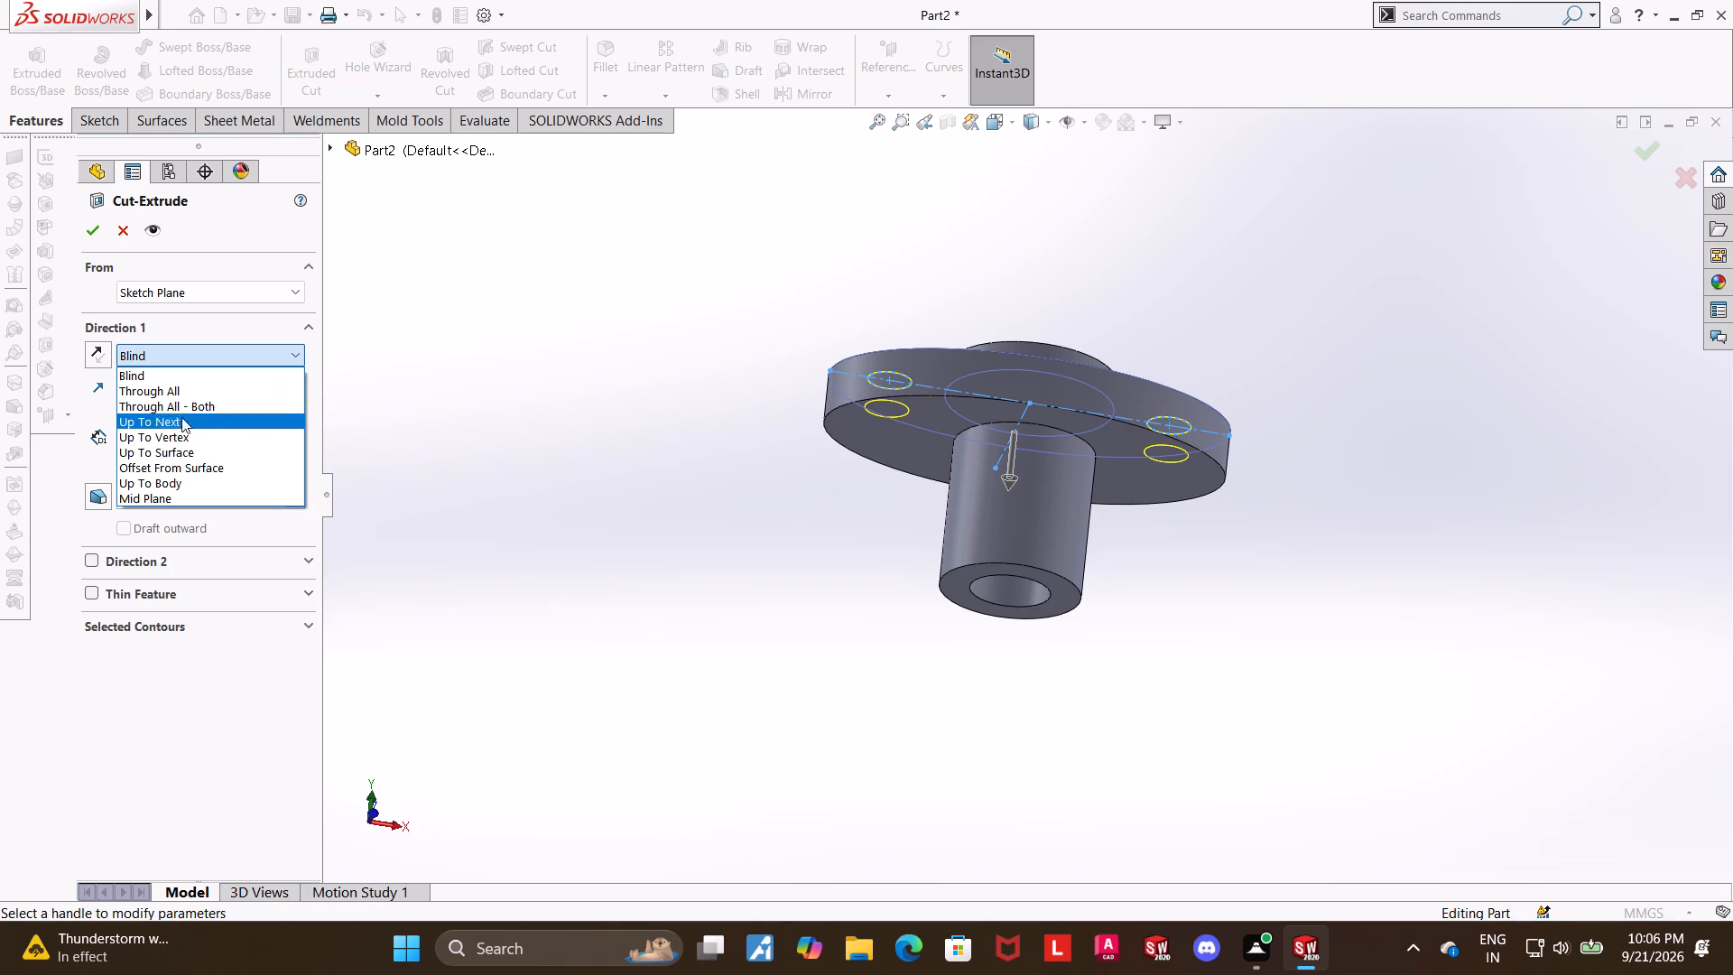
{"action": "left_click", "coordinate": [186, 449]}
{"action": "left_click", "coordinate": [921, 440]}
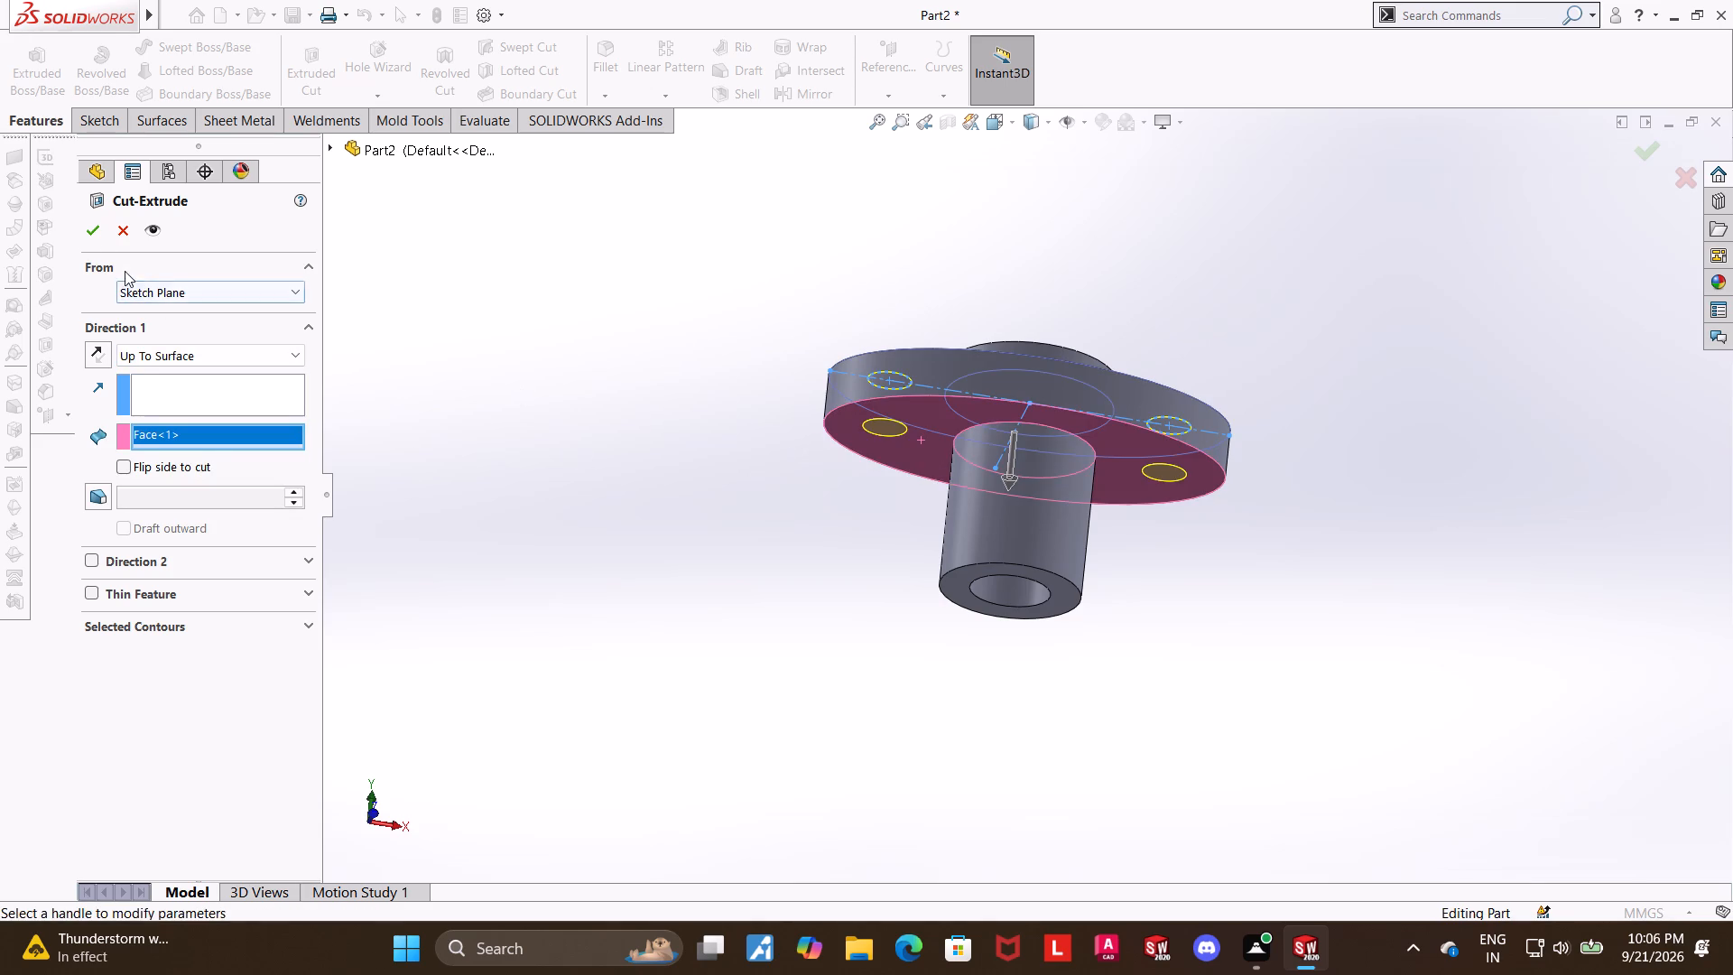
{"action": "left_click", "coordinate": [103, 227]}
{"action": "left_click", "coordinate": [638, 385]}
{"action": "middle_click_drag", "start_coordinate": [1274, 324], "coordinate": [1220, 508]}
{"action": "scroll", "coordinate": [1204, 376], "scroll_direction": "down", "scroll_amount": 3}
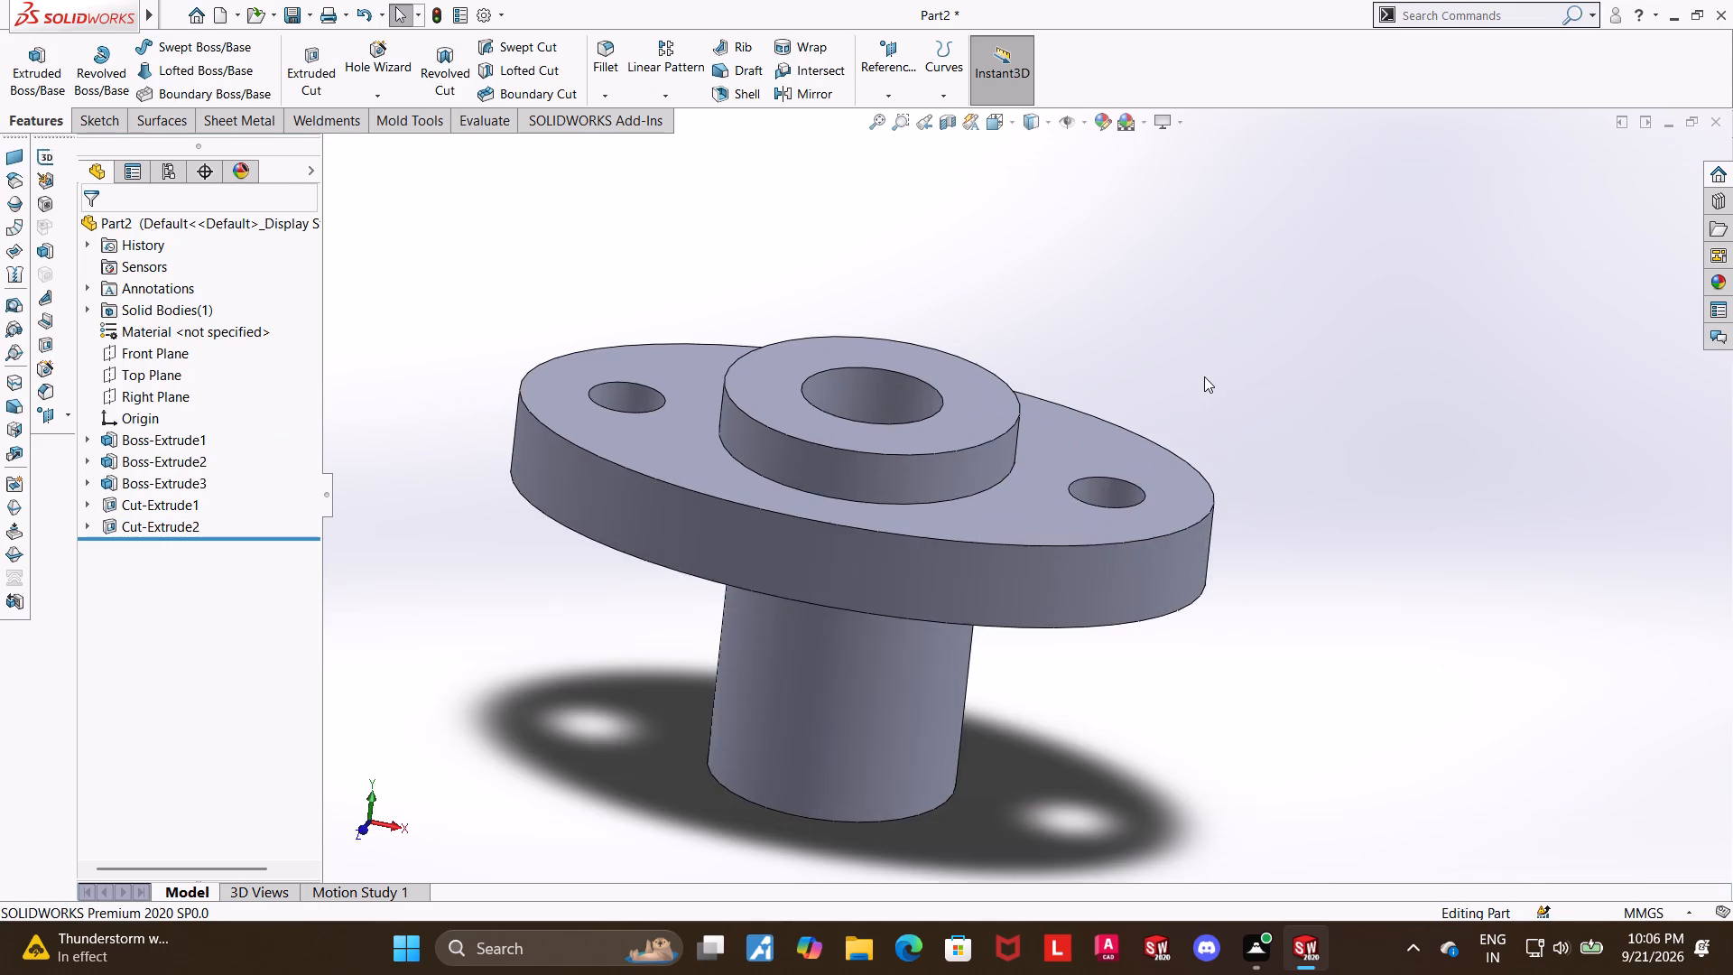
{"action": "middle_click_drag", "start_coordinate": [1279, 339], "coordinate": [1342, 353]}
{"action": "scroll", "coordinate": [1237, 327], "scroll_direction": "up", "scroll_amount": 2}
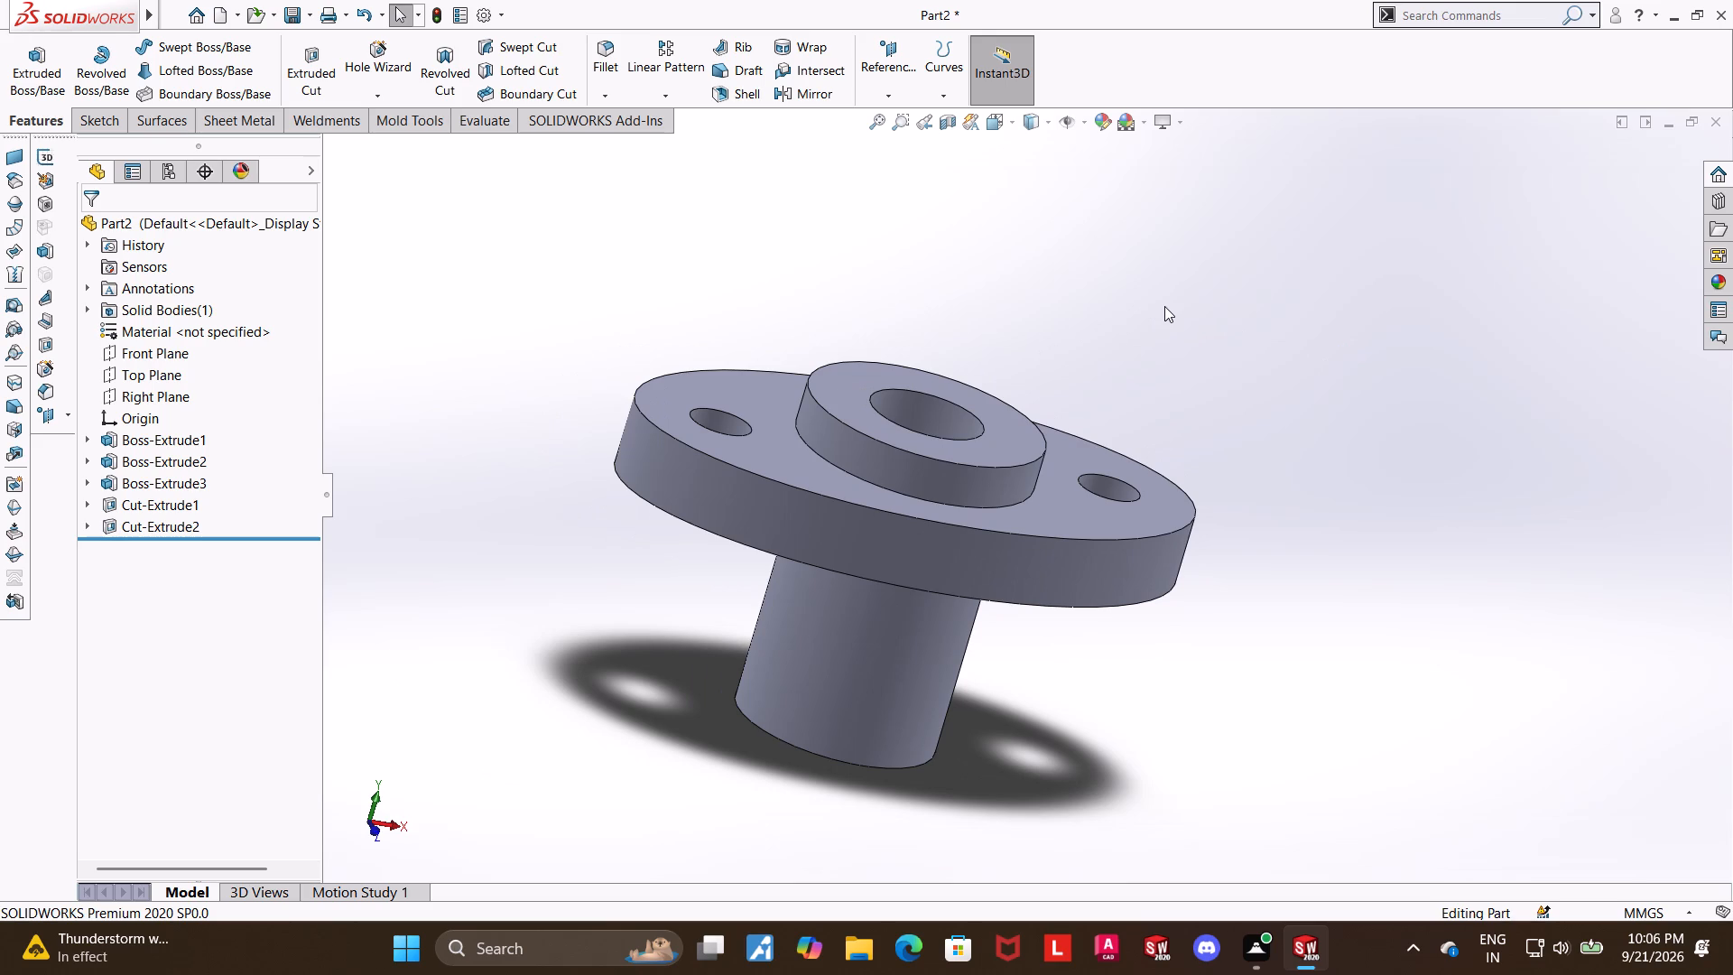
Start a new sketch on the Front Plane and view it face-on.
{"action": "middle_click_drag", "start_coordinate": [1132, 229], "coordinate": [1141, 318]}
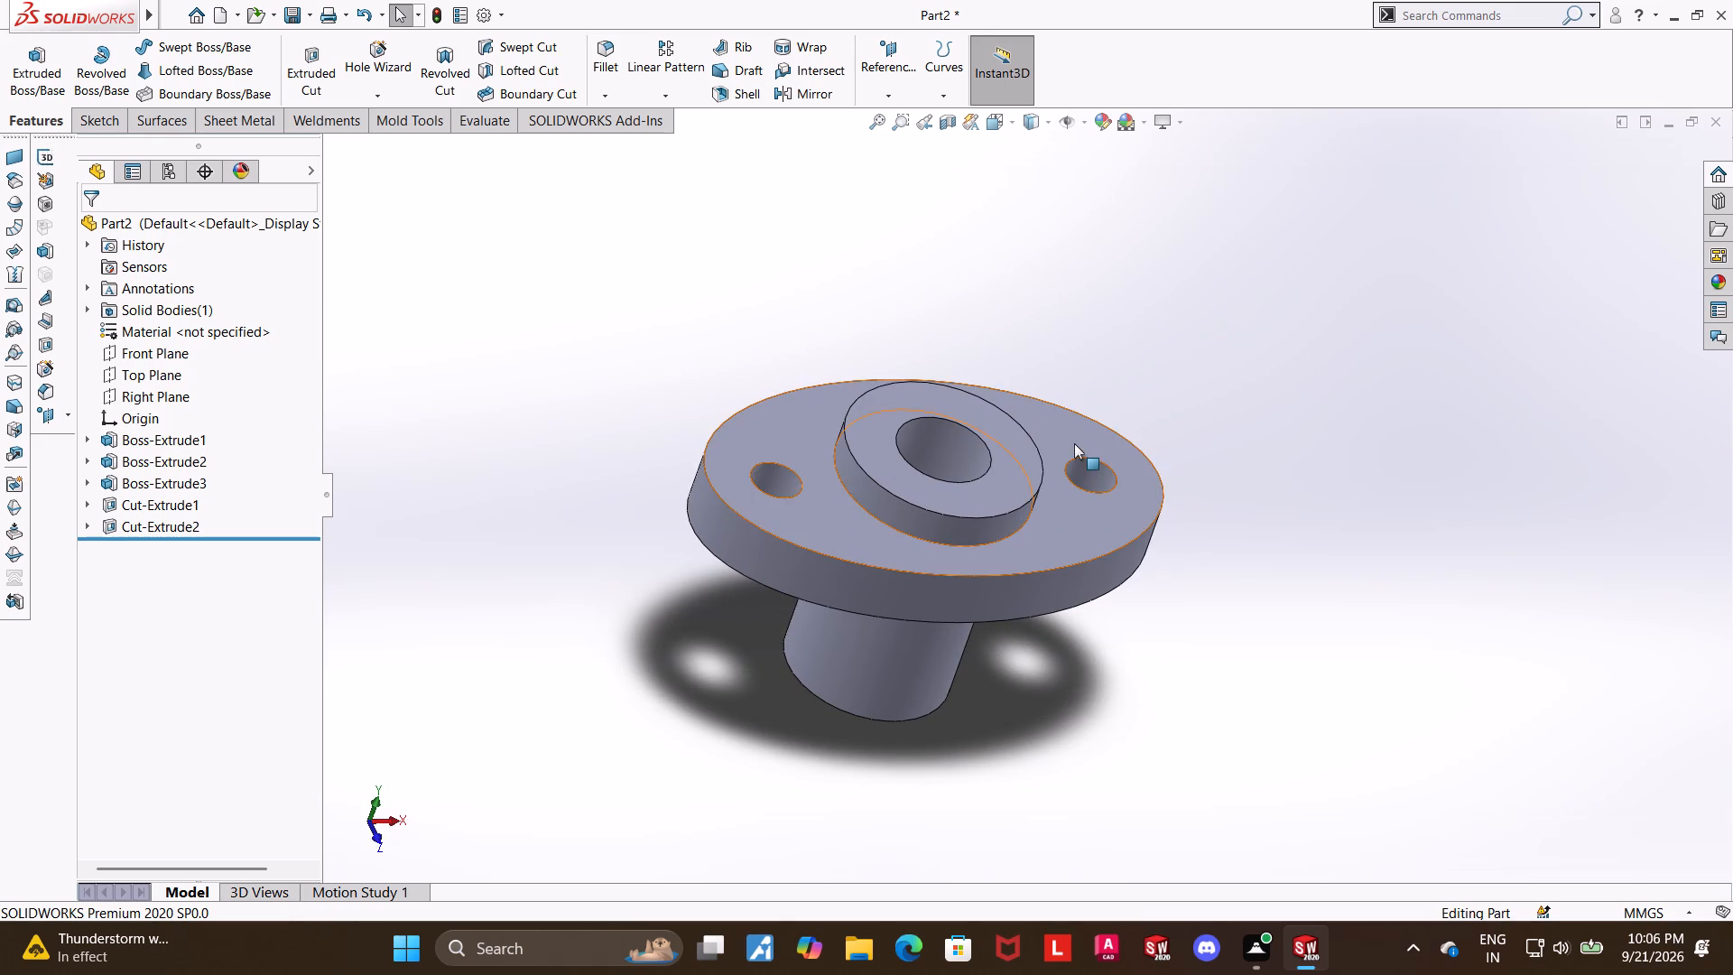
{"action": "scroll", "coordinate": [985, 515], "scroll_direction": "down", "scroll_amount": 1}
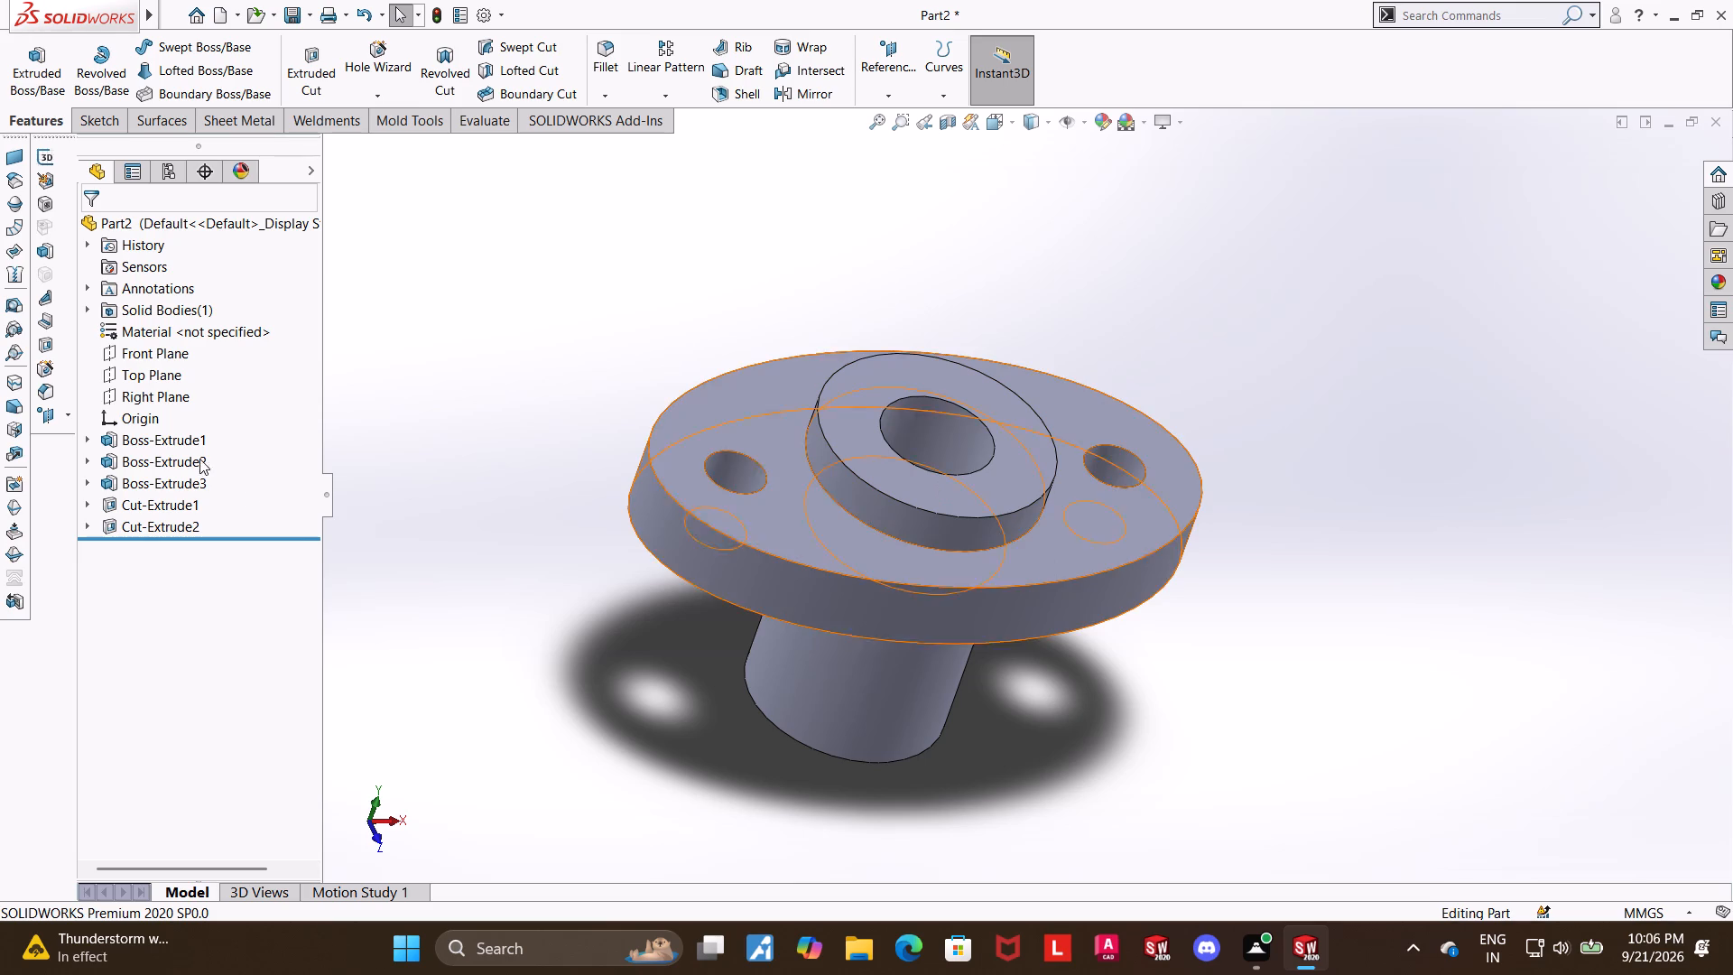
{"action": "left_click", "coordinate": [129, 356]}
{"action": "left_click", "coordinate": [153, 328]}
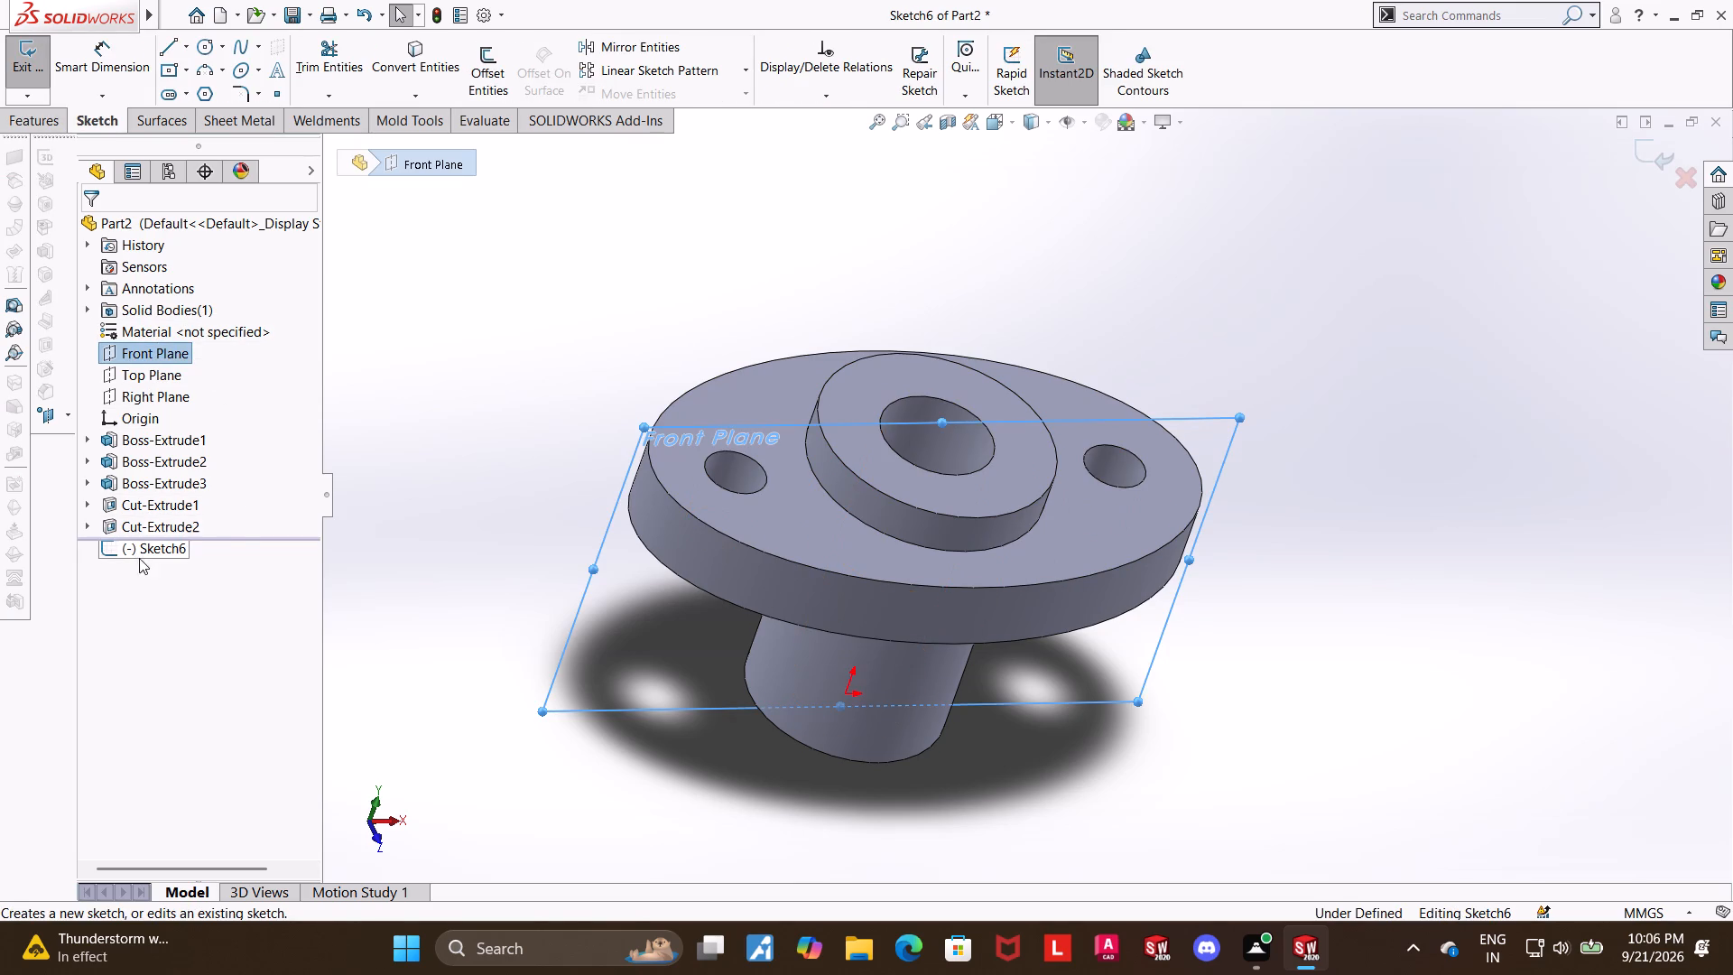
{"action": "left_click", "coordinate": [139, 558]}
{"action": "left_click", "coordinate": [179, 525]}
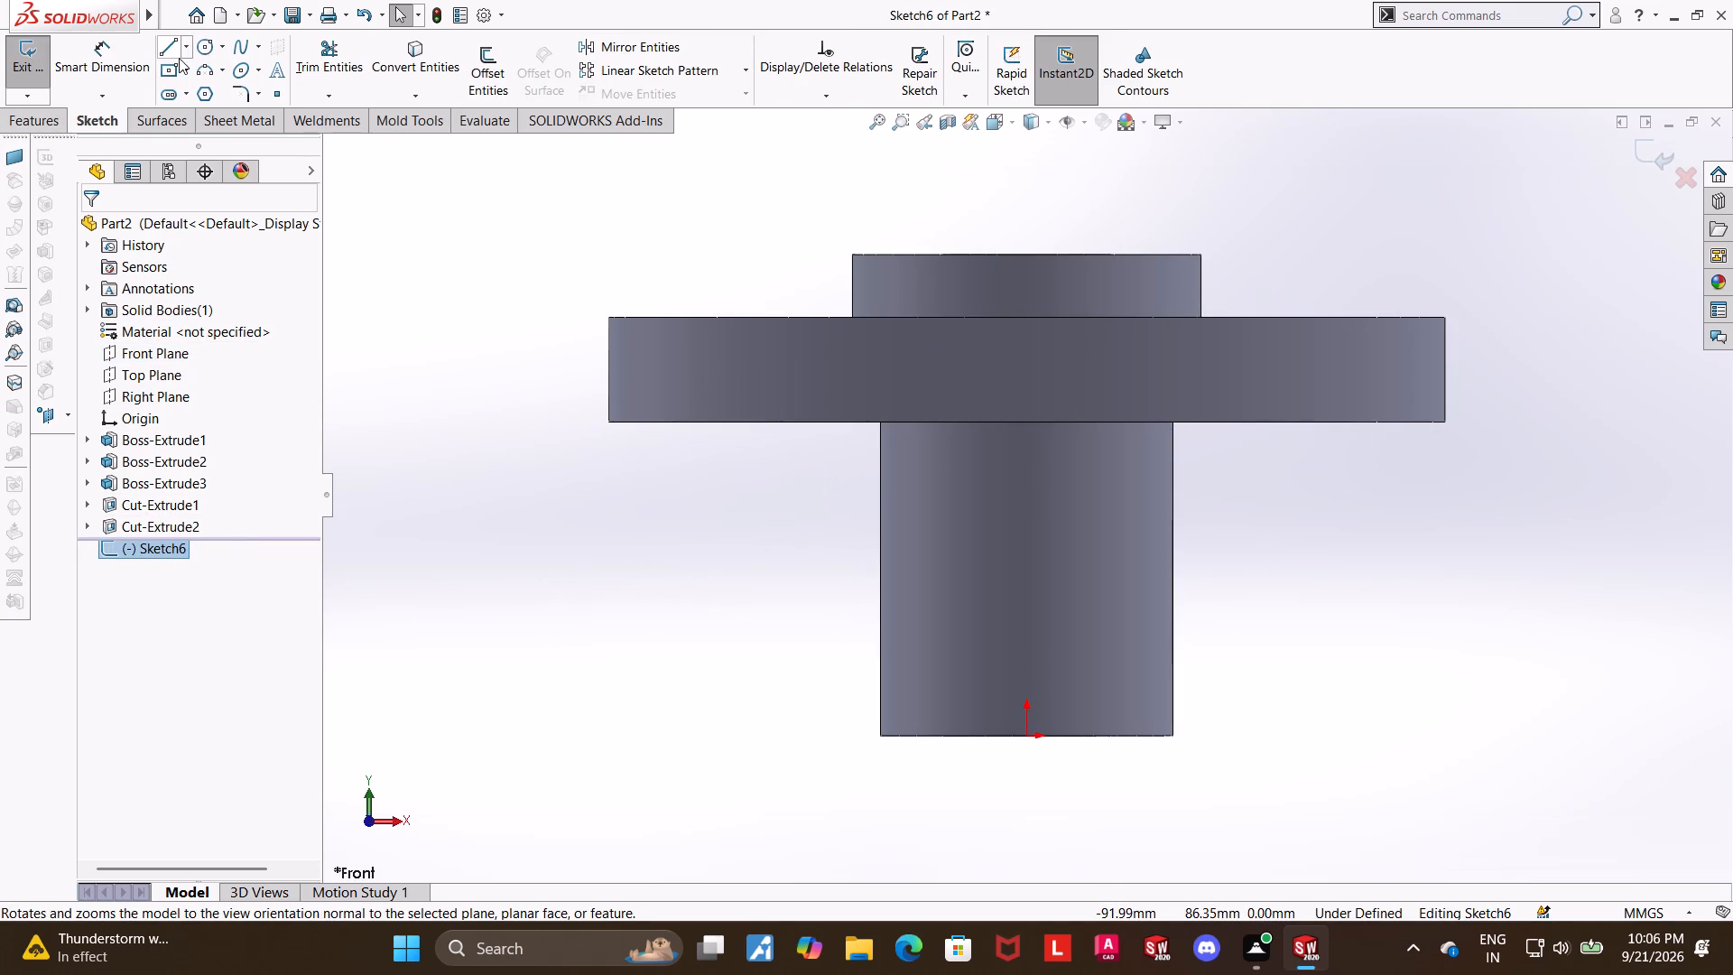
Draw a vertical centerline from the origin up past the top of the 50 mm boss.
{"action": "left_click", "coordinate": [194, 49]}
{"action": "left_click", "coordinate": [187, 47]}
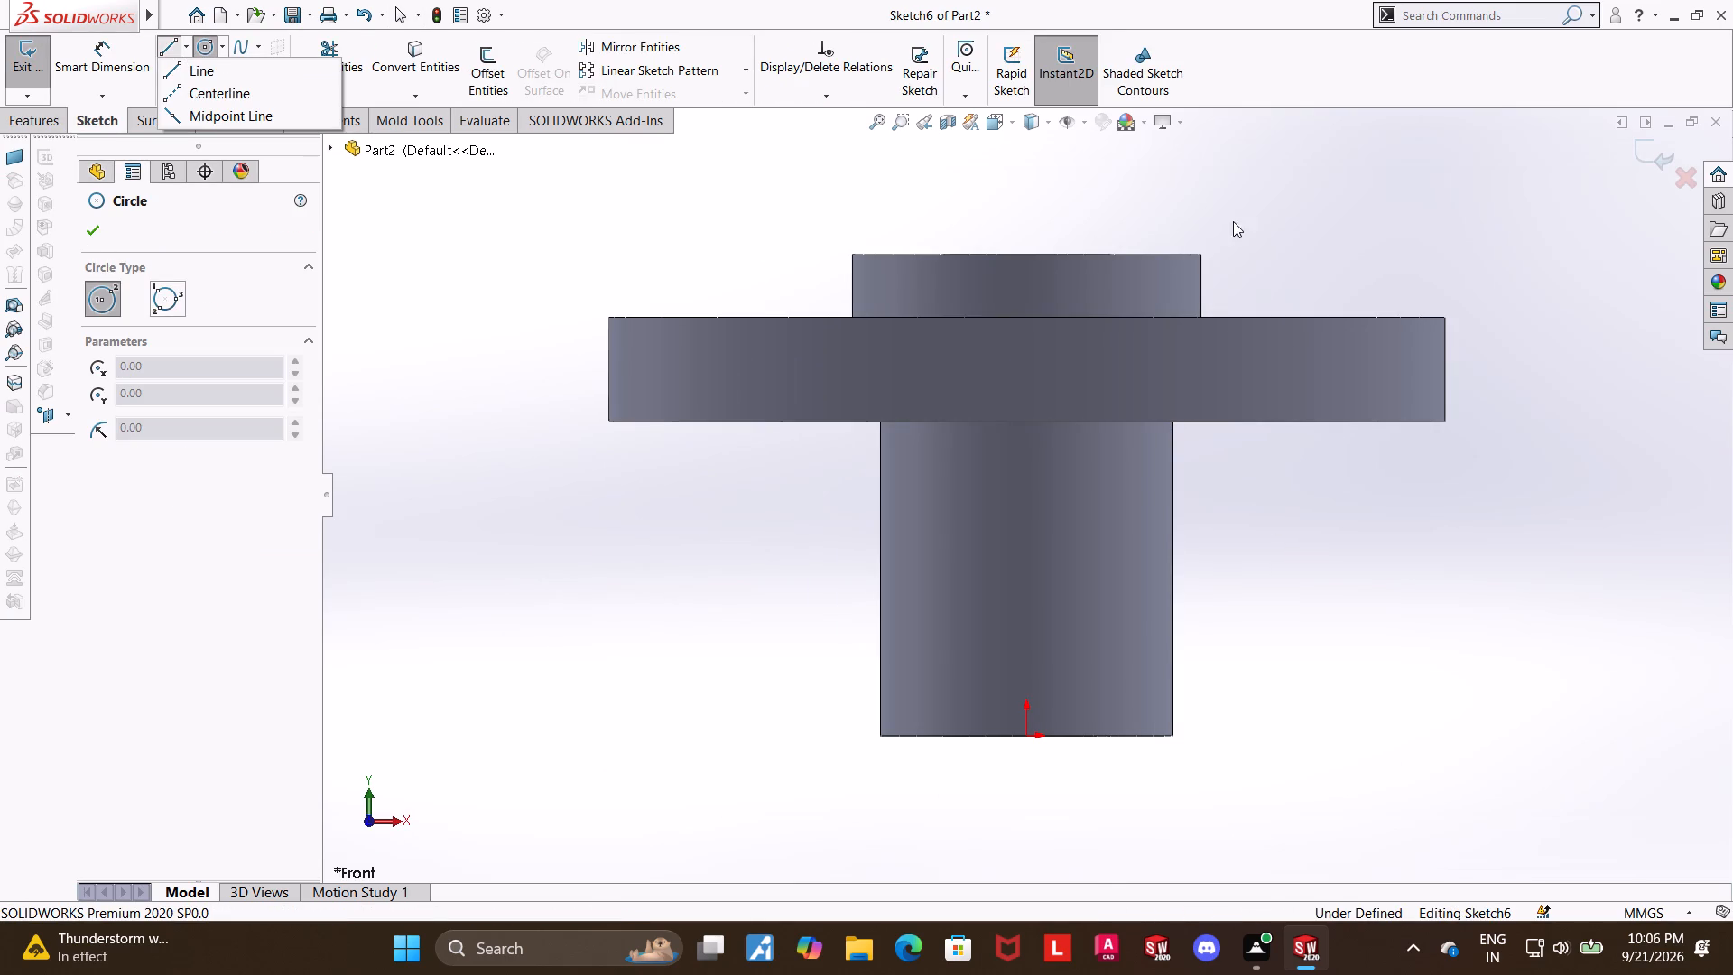
{"action": "left_click", "coordinate": [86, 232]}
{"action": "left_click", "coordinate": [185, 48]}
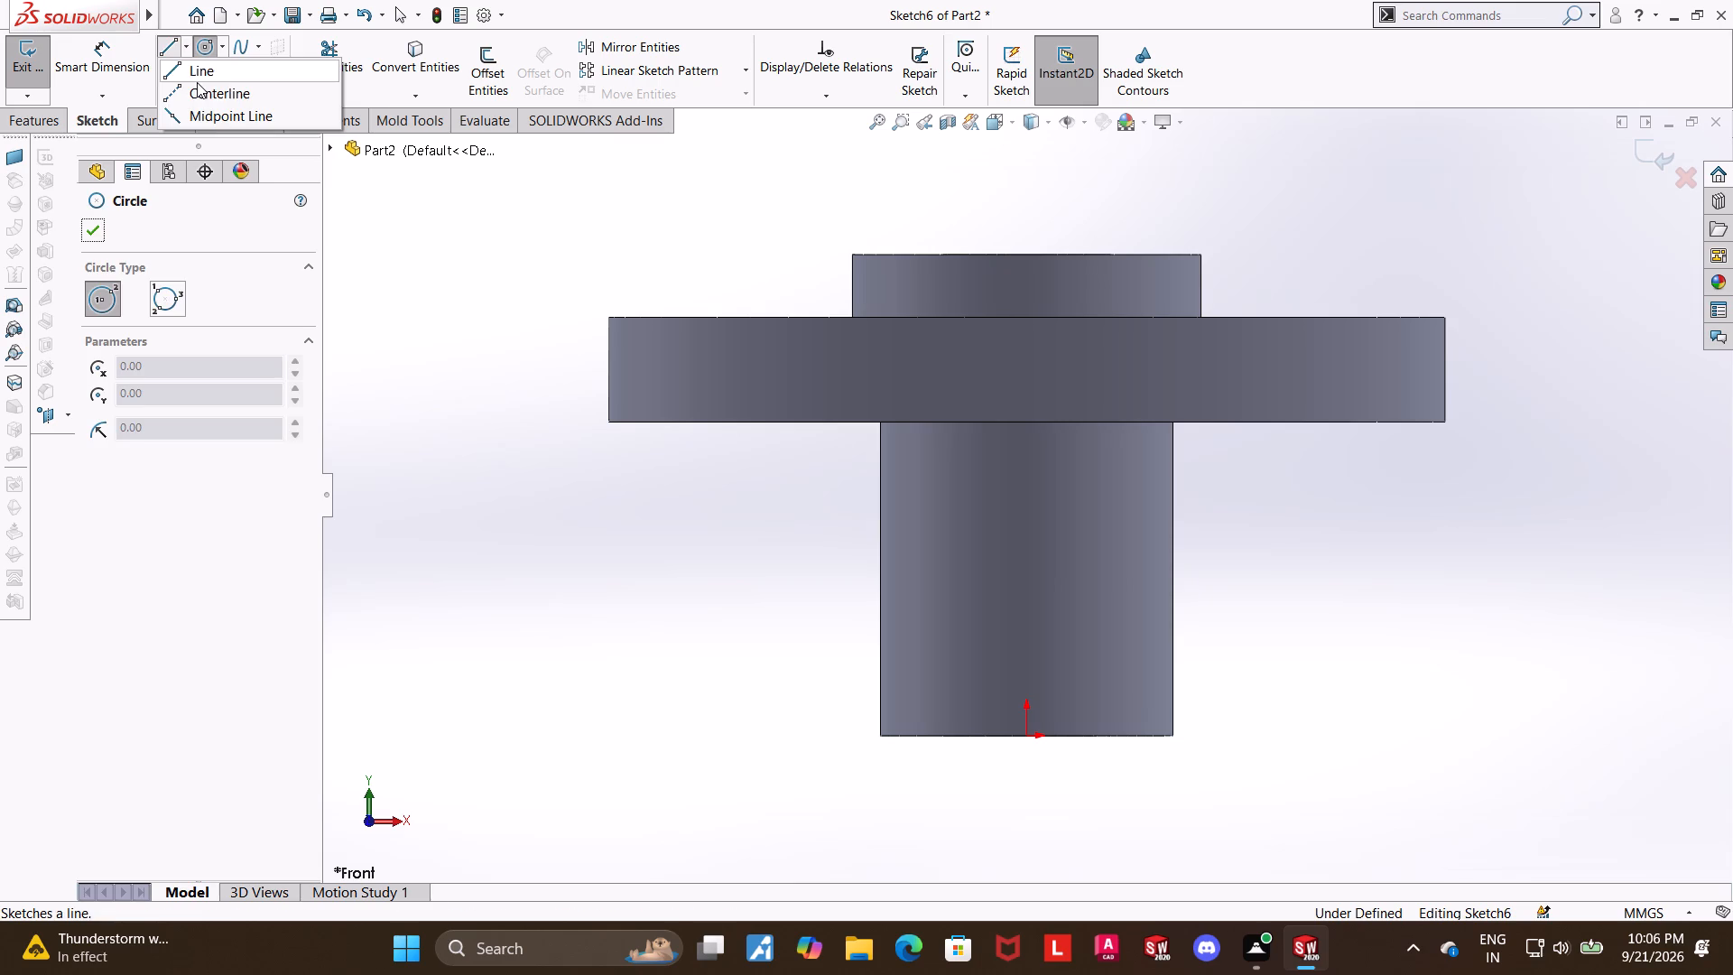
{"action": "left_click", "coordinate": [202, 99]}
{"action": "left_click", "coordinate": [1024, 736]}
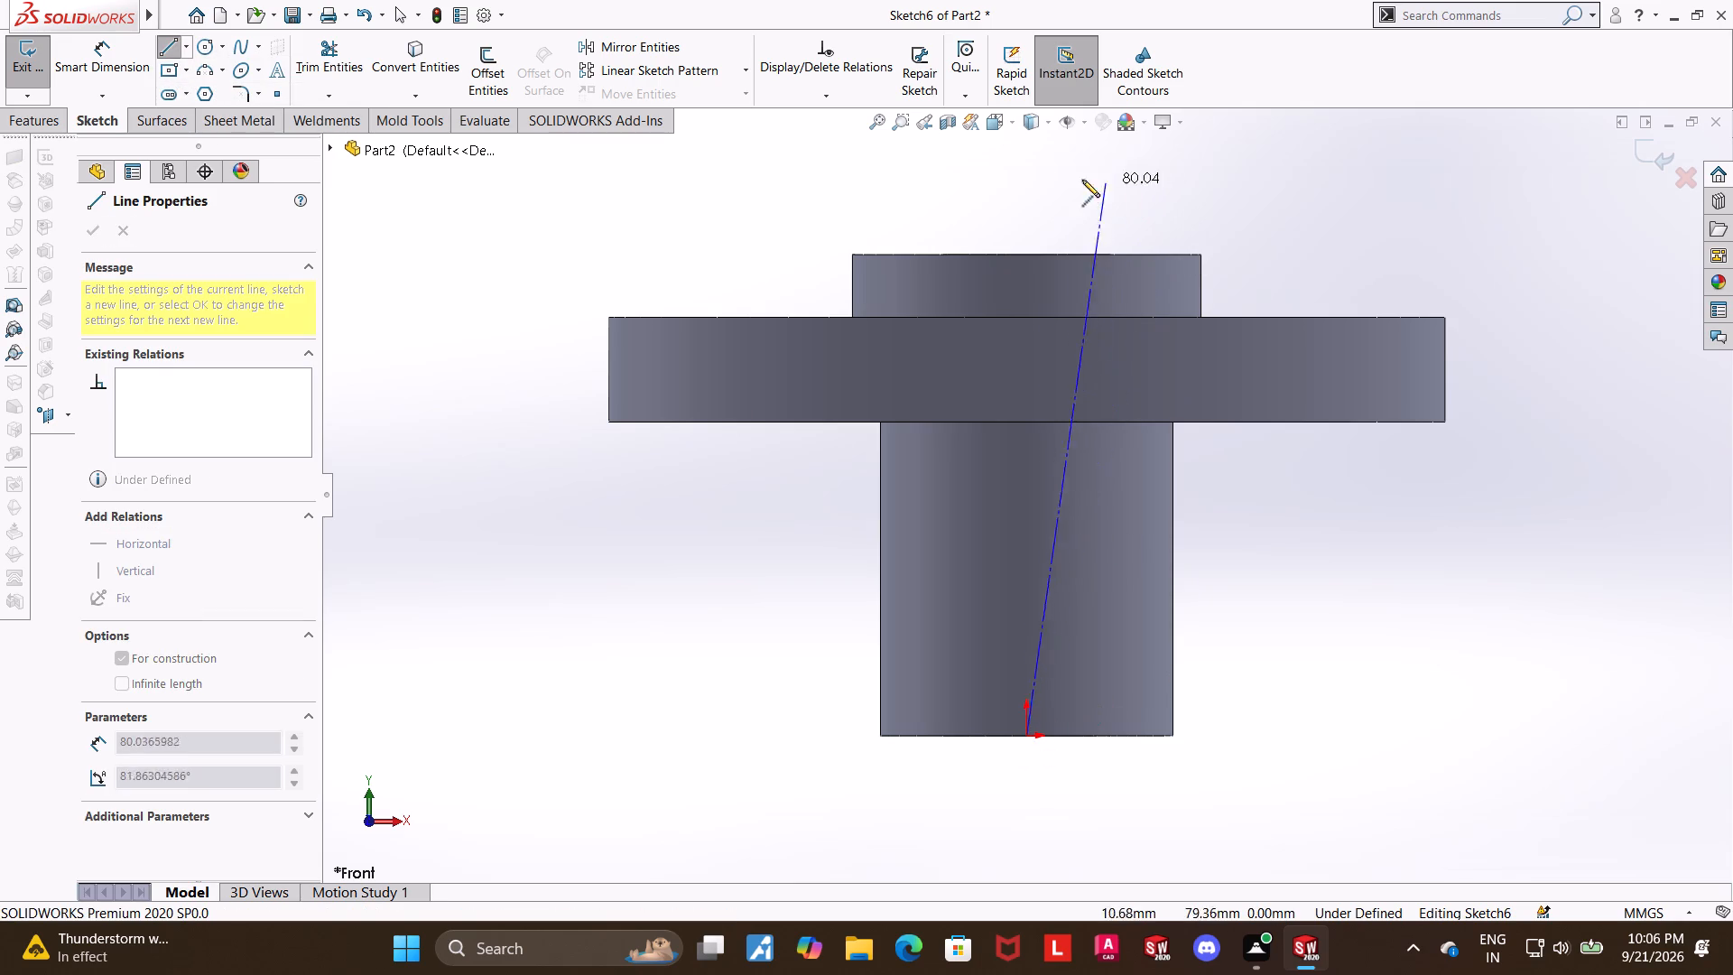
{"action": "left_click", "coordinate": [1029, 188]}
{"action": "key", "text": "Escape"}
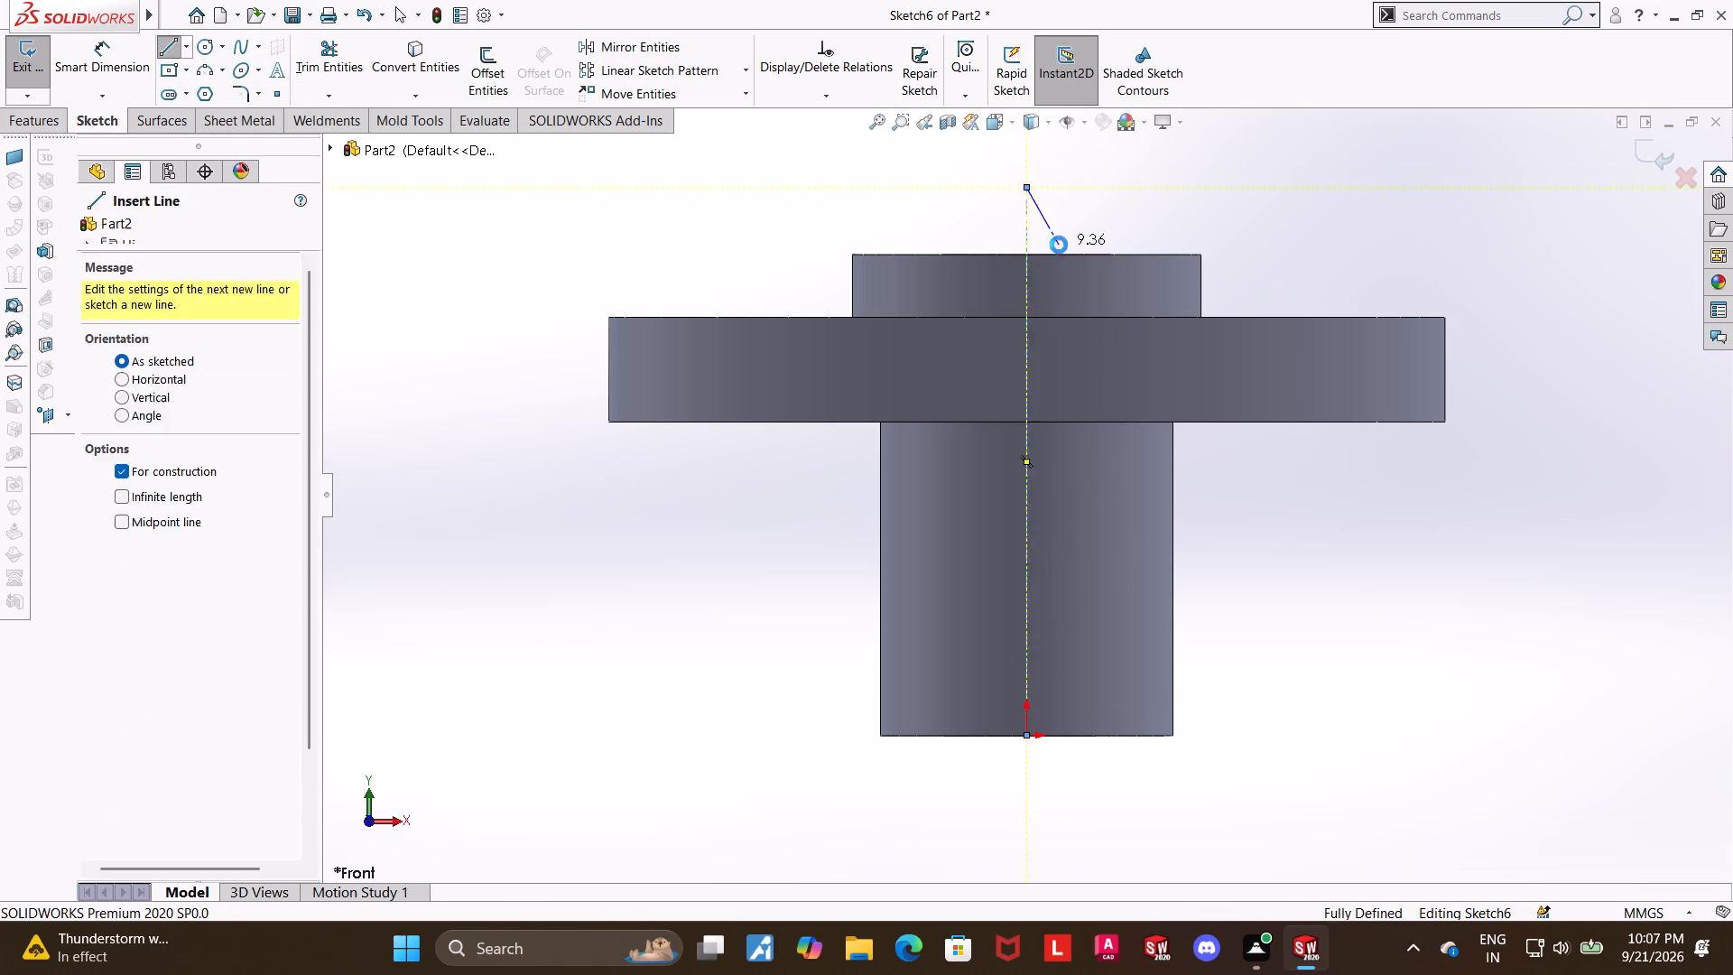
{"action": "key", "text": "Escape"}
{"action": "key", "text": "Escape"}
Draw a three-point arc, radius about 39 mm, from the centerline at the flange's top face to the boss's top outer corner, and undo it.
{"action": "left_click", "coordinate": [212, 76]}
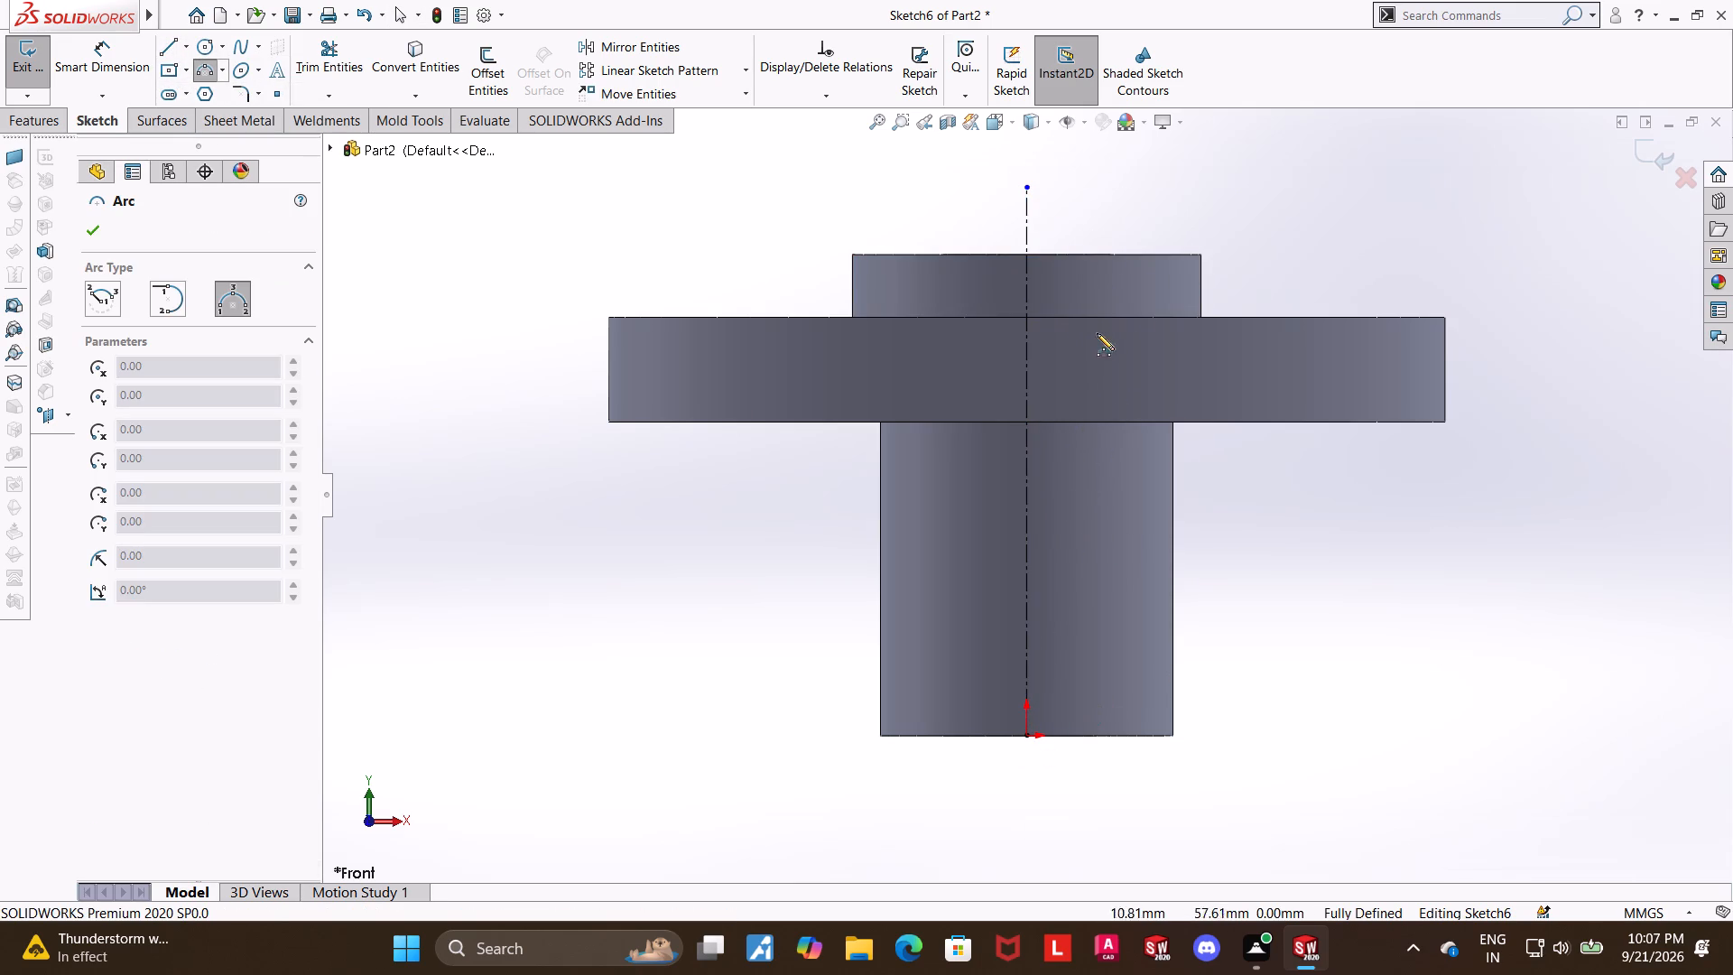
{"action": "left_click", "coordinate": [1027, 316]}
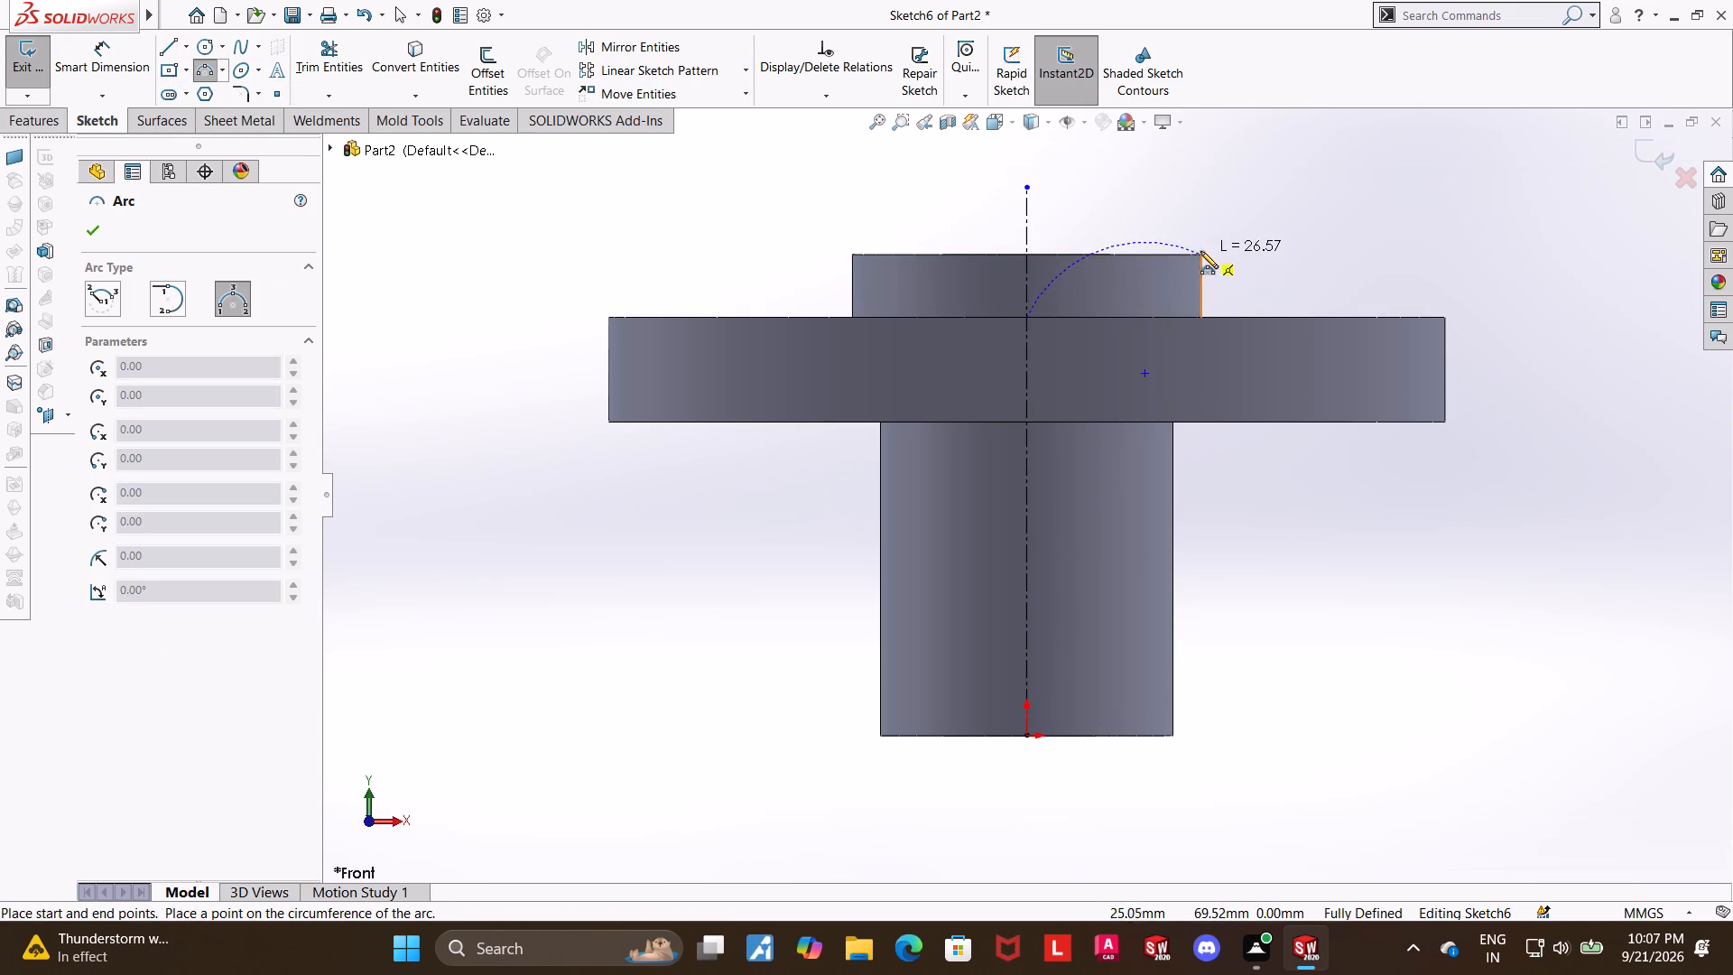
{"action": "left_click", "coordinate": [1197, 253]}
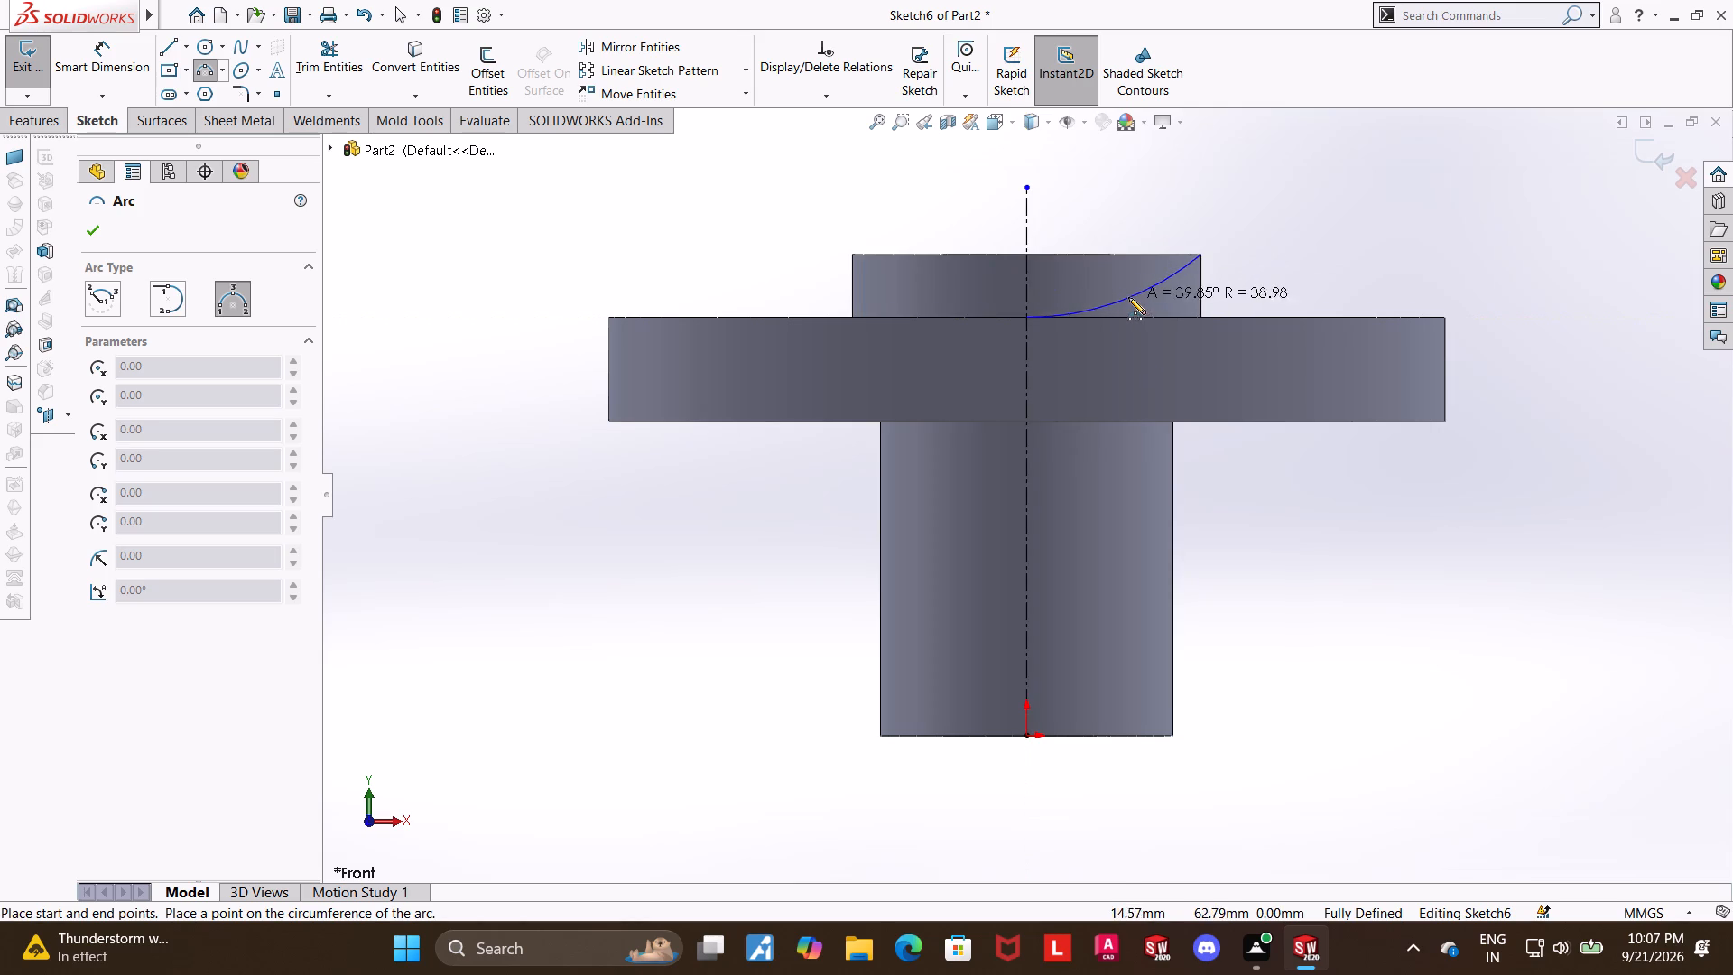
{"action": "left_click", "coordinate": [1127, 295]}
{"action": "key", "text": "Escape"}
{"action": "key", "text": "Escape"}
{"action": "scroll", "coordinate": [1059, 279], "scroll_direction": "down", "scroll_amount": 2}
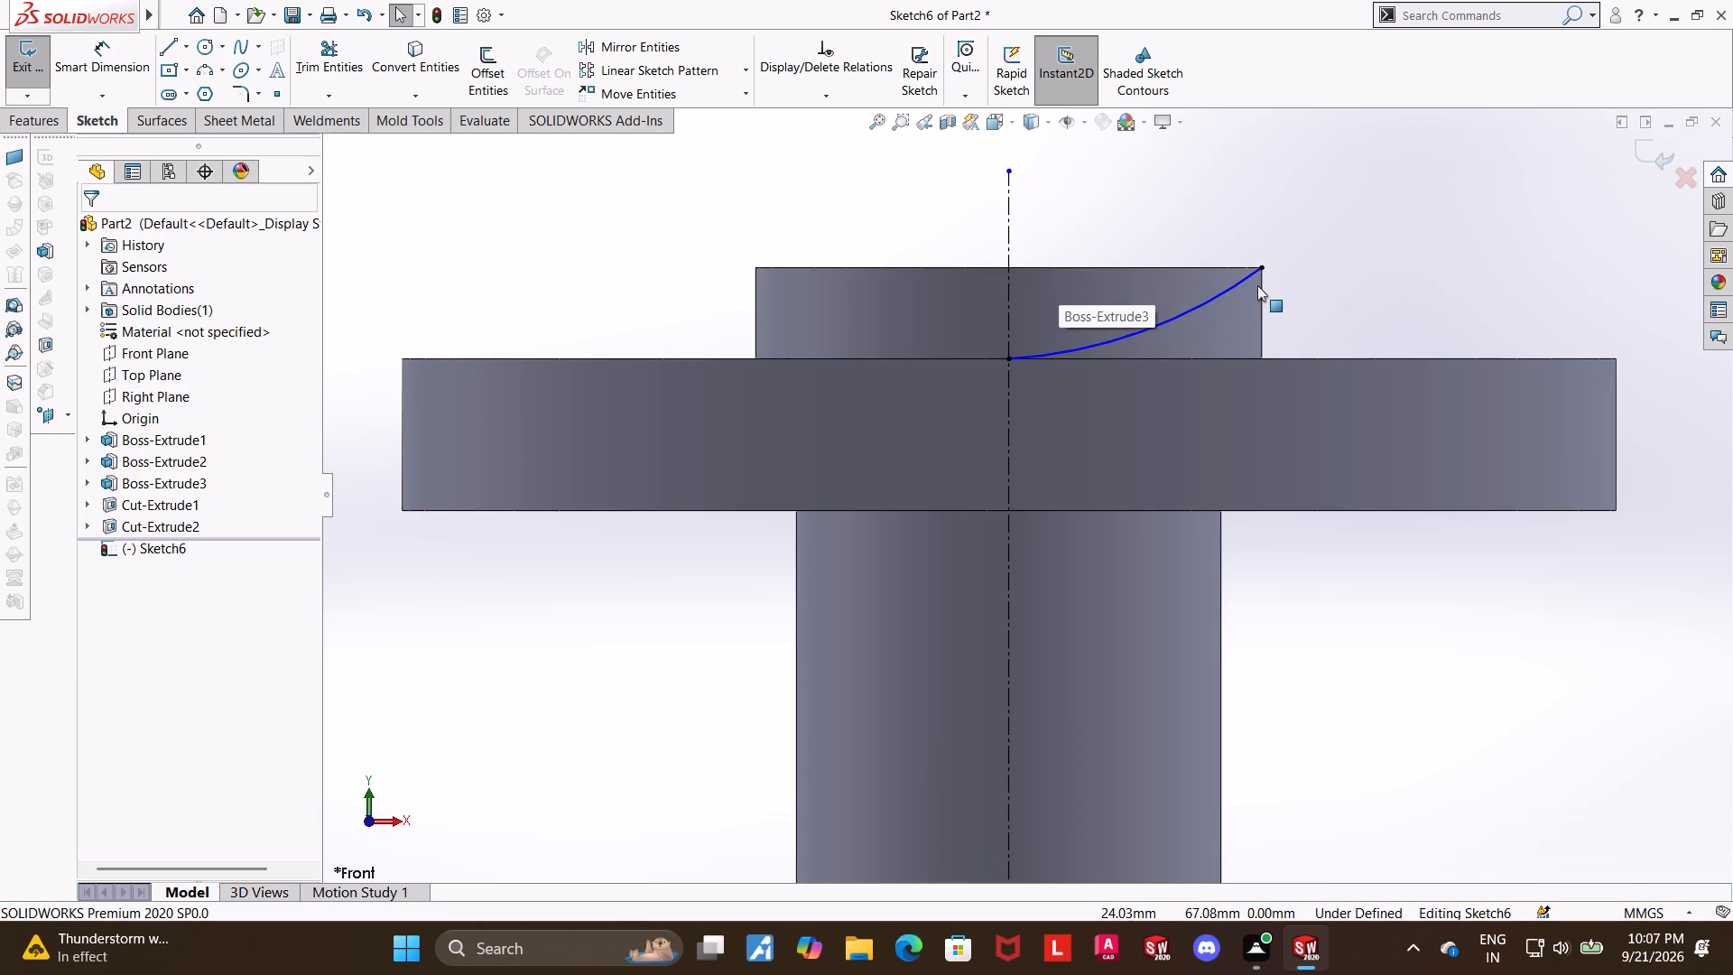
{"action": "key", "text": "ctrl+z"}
Draw a three-point arc sagging from the centerline just below the flange's top face to the boss's top outer corner.
{"action": "left_click", "coordinate": [199, 66]}
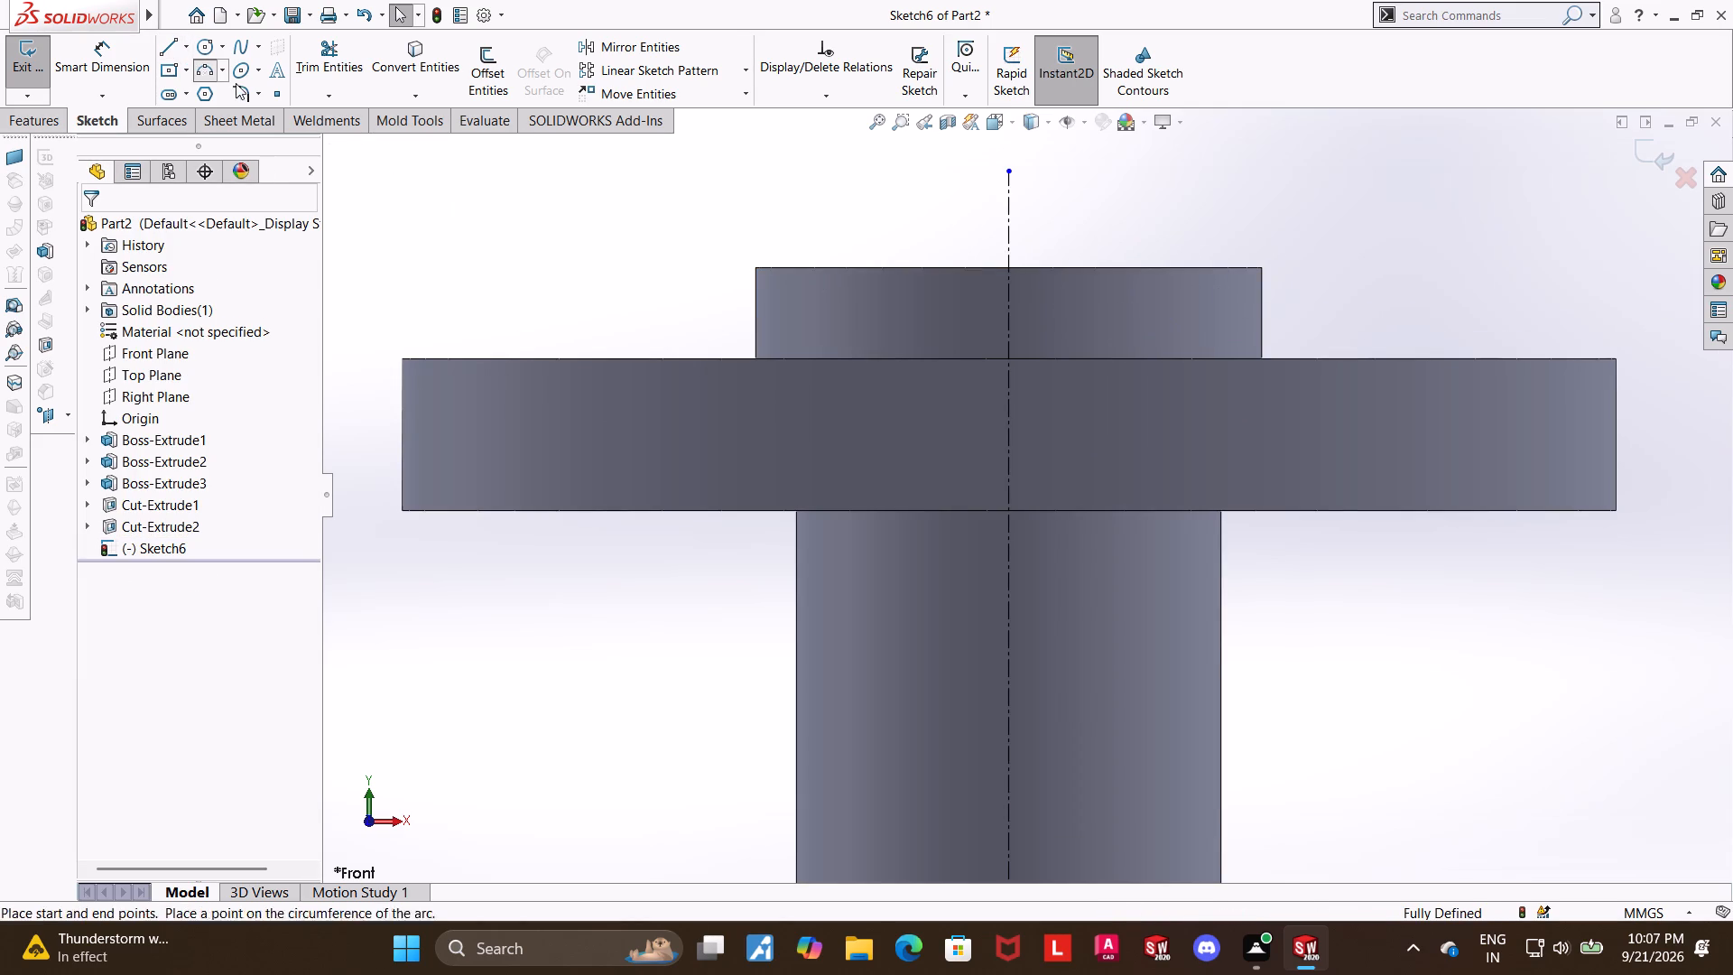
{"action": "left_click", "coordinate": [1008, 376]}
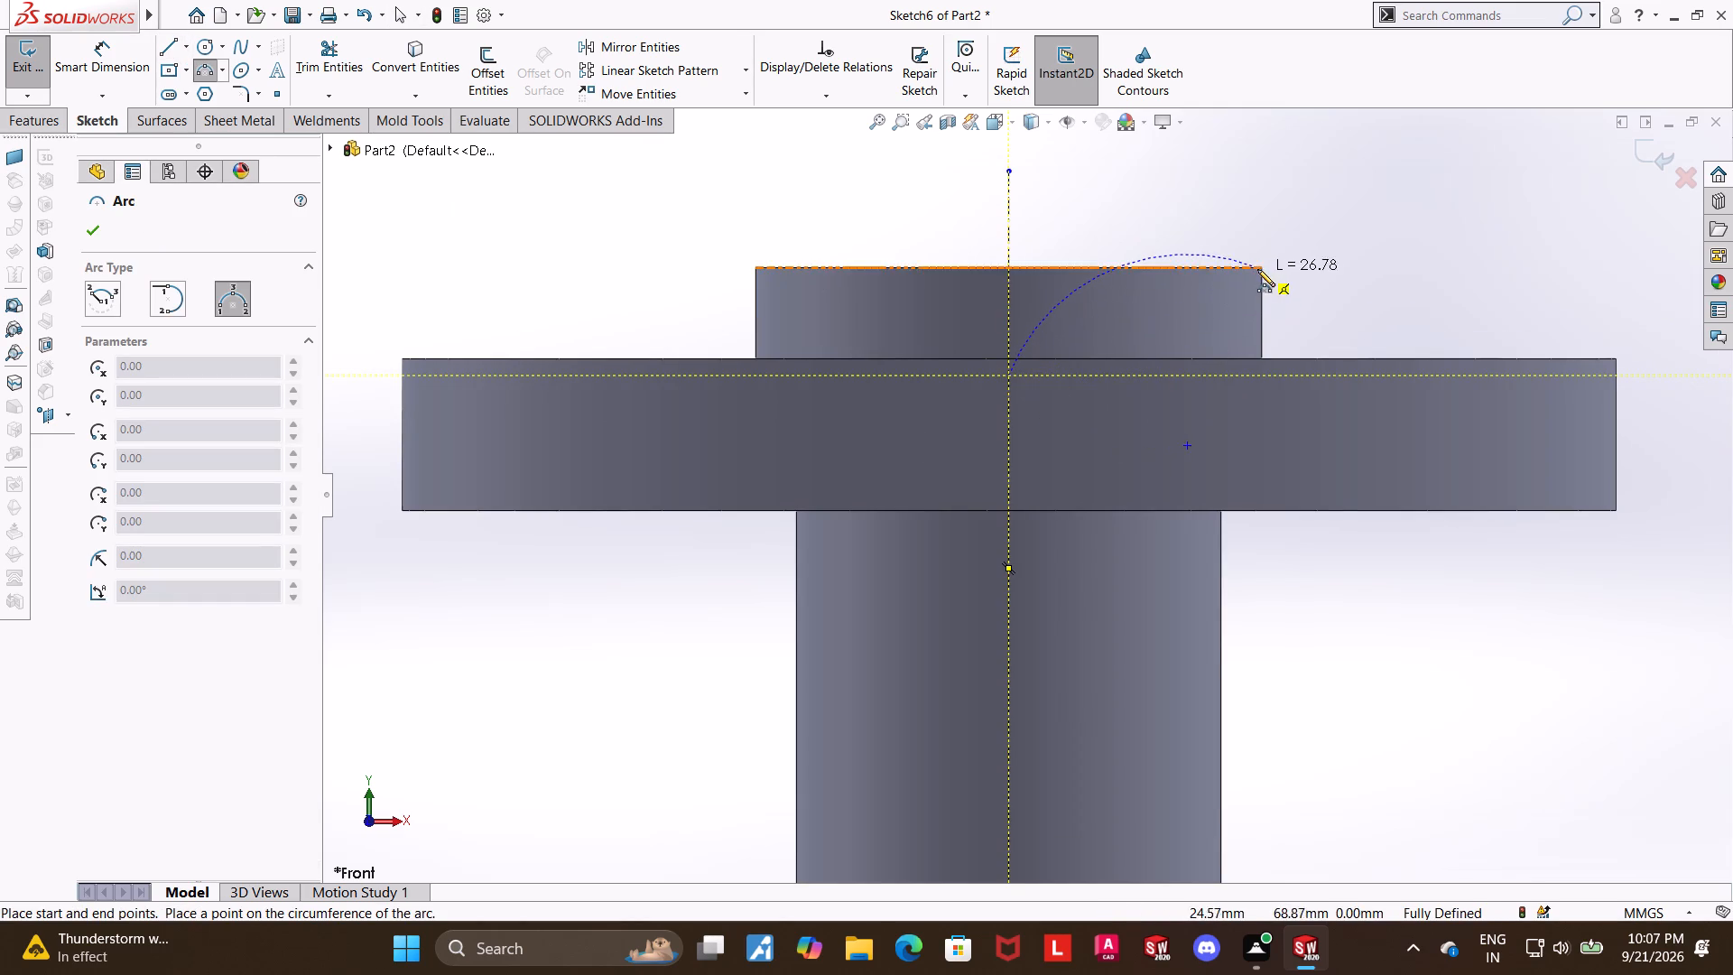
{"action": "left_click", "coordinate": [1259, 266]}
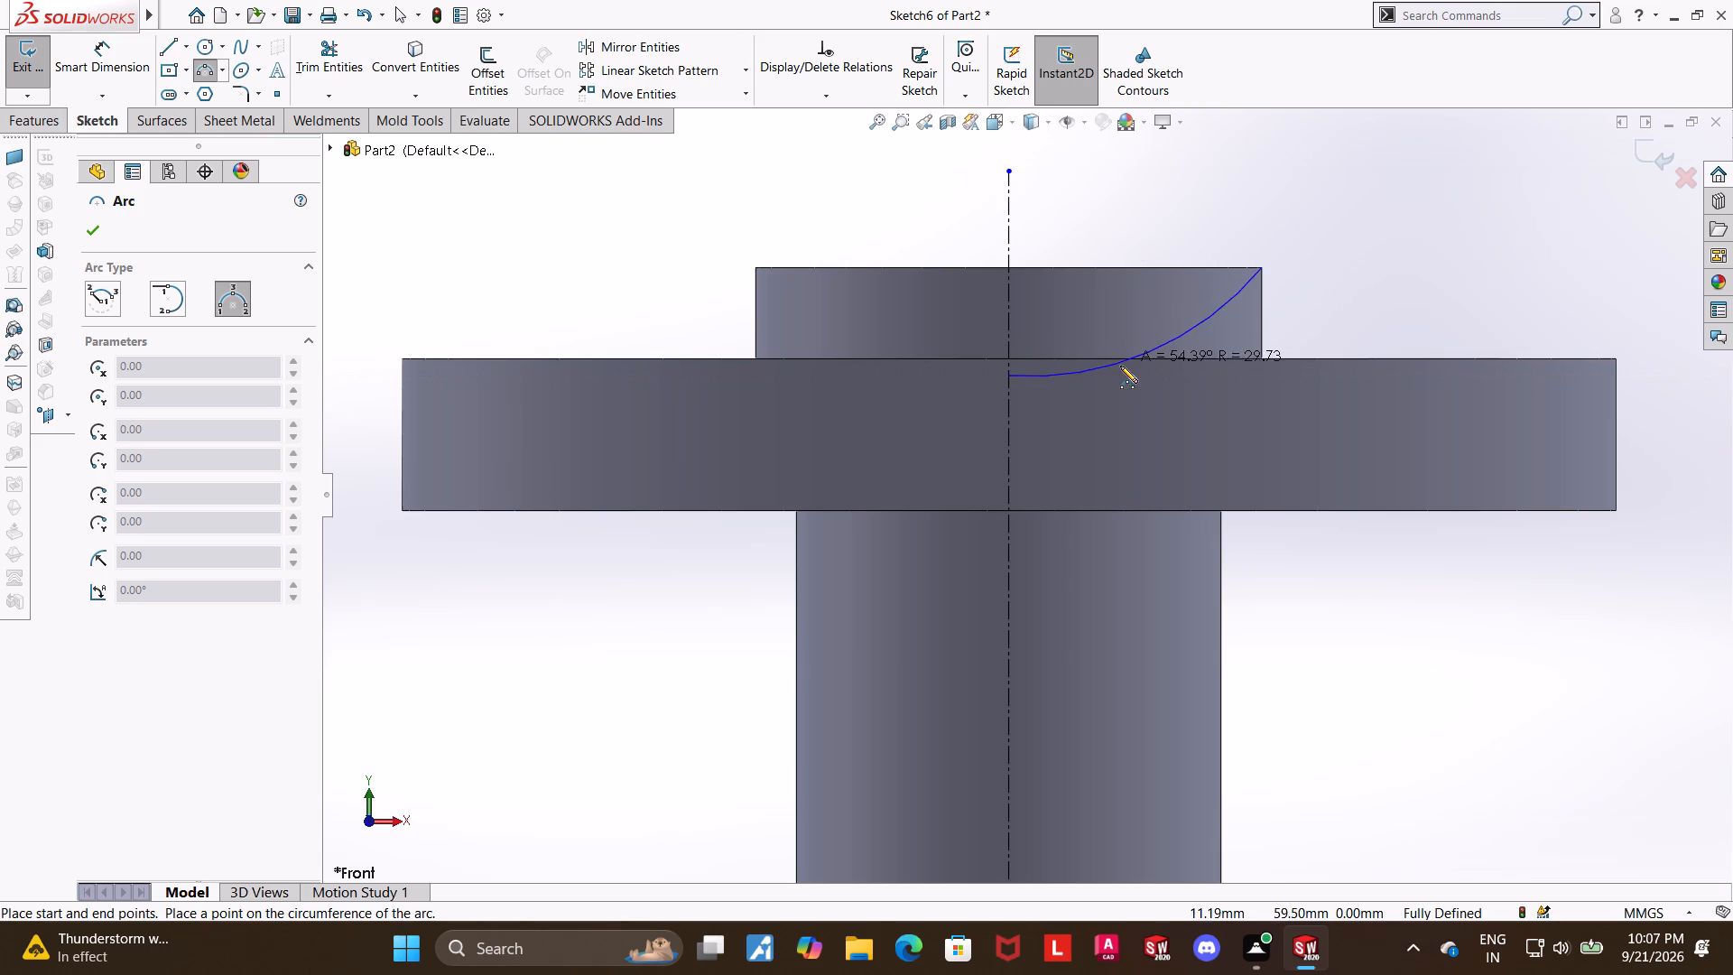
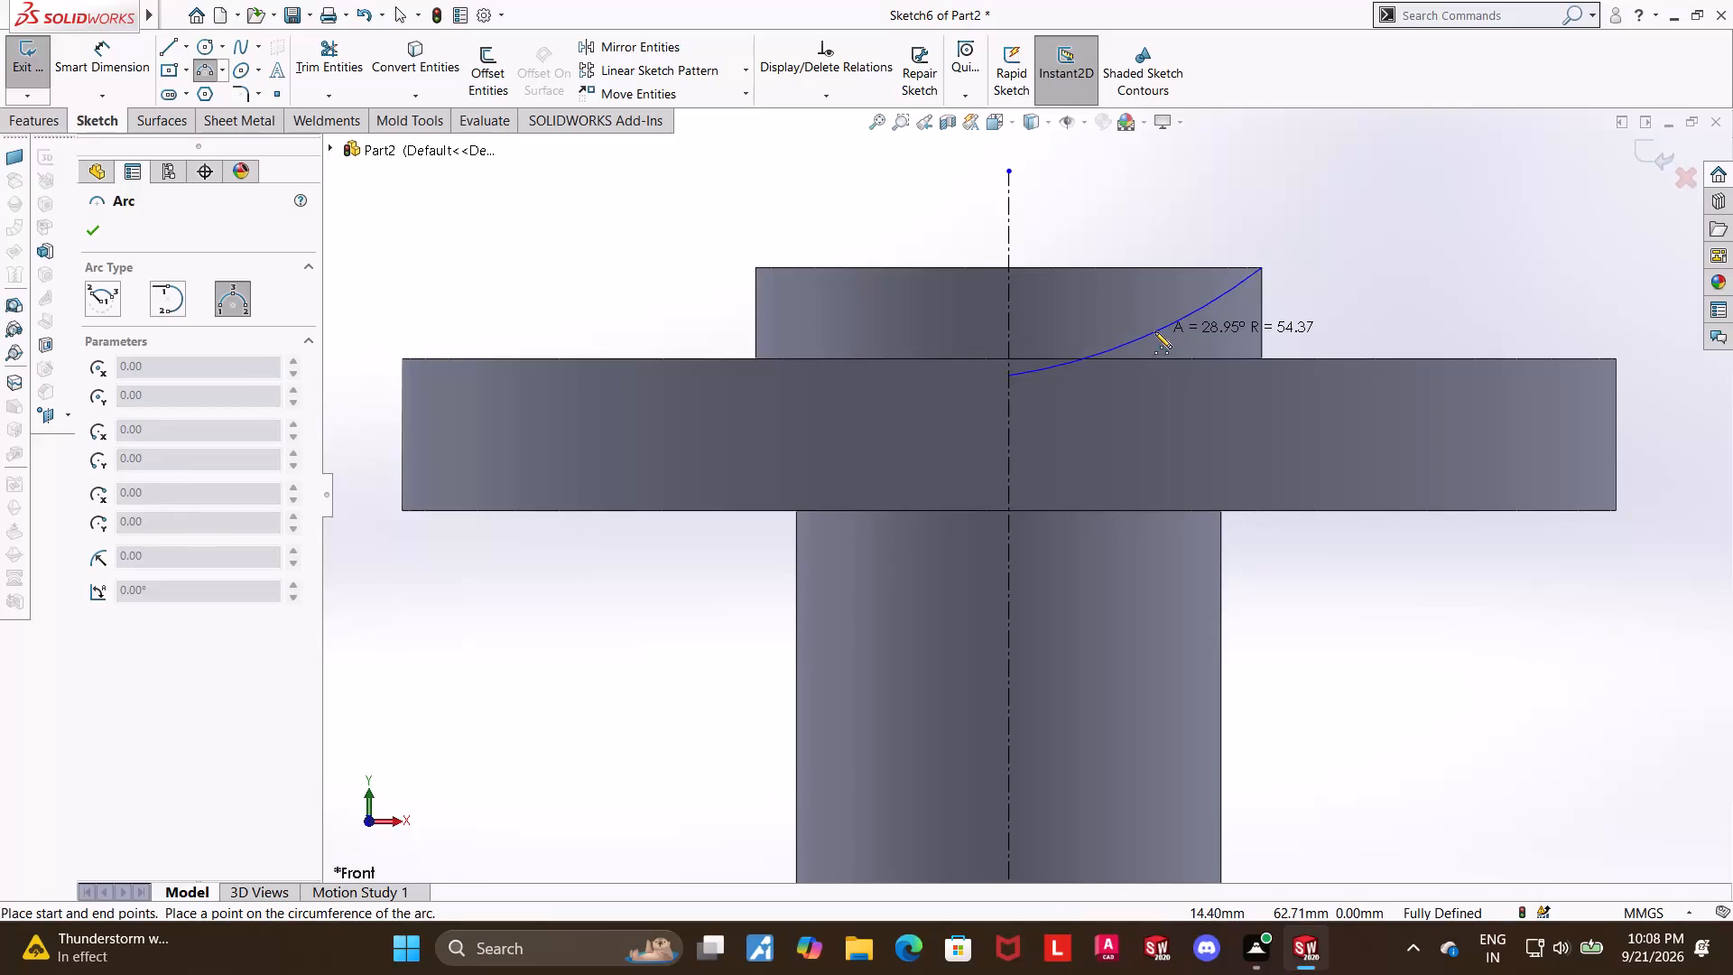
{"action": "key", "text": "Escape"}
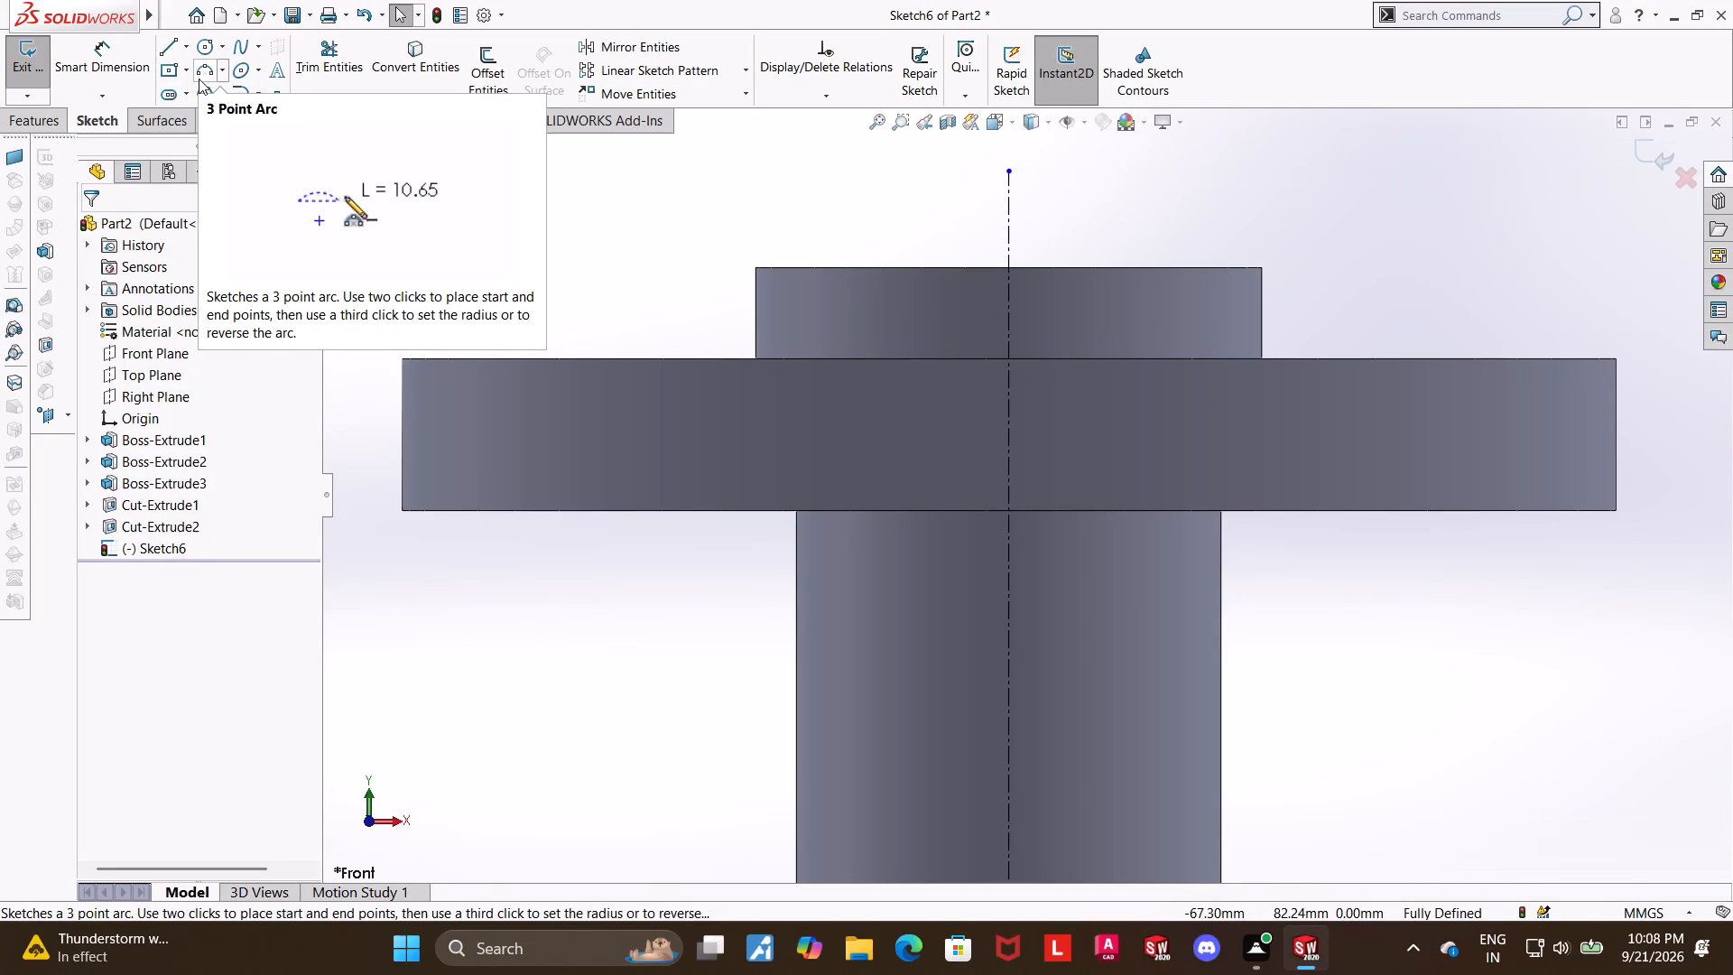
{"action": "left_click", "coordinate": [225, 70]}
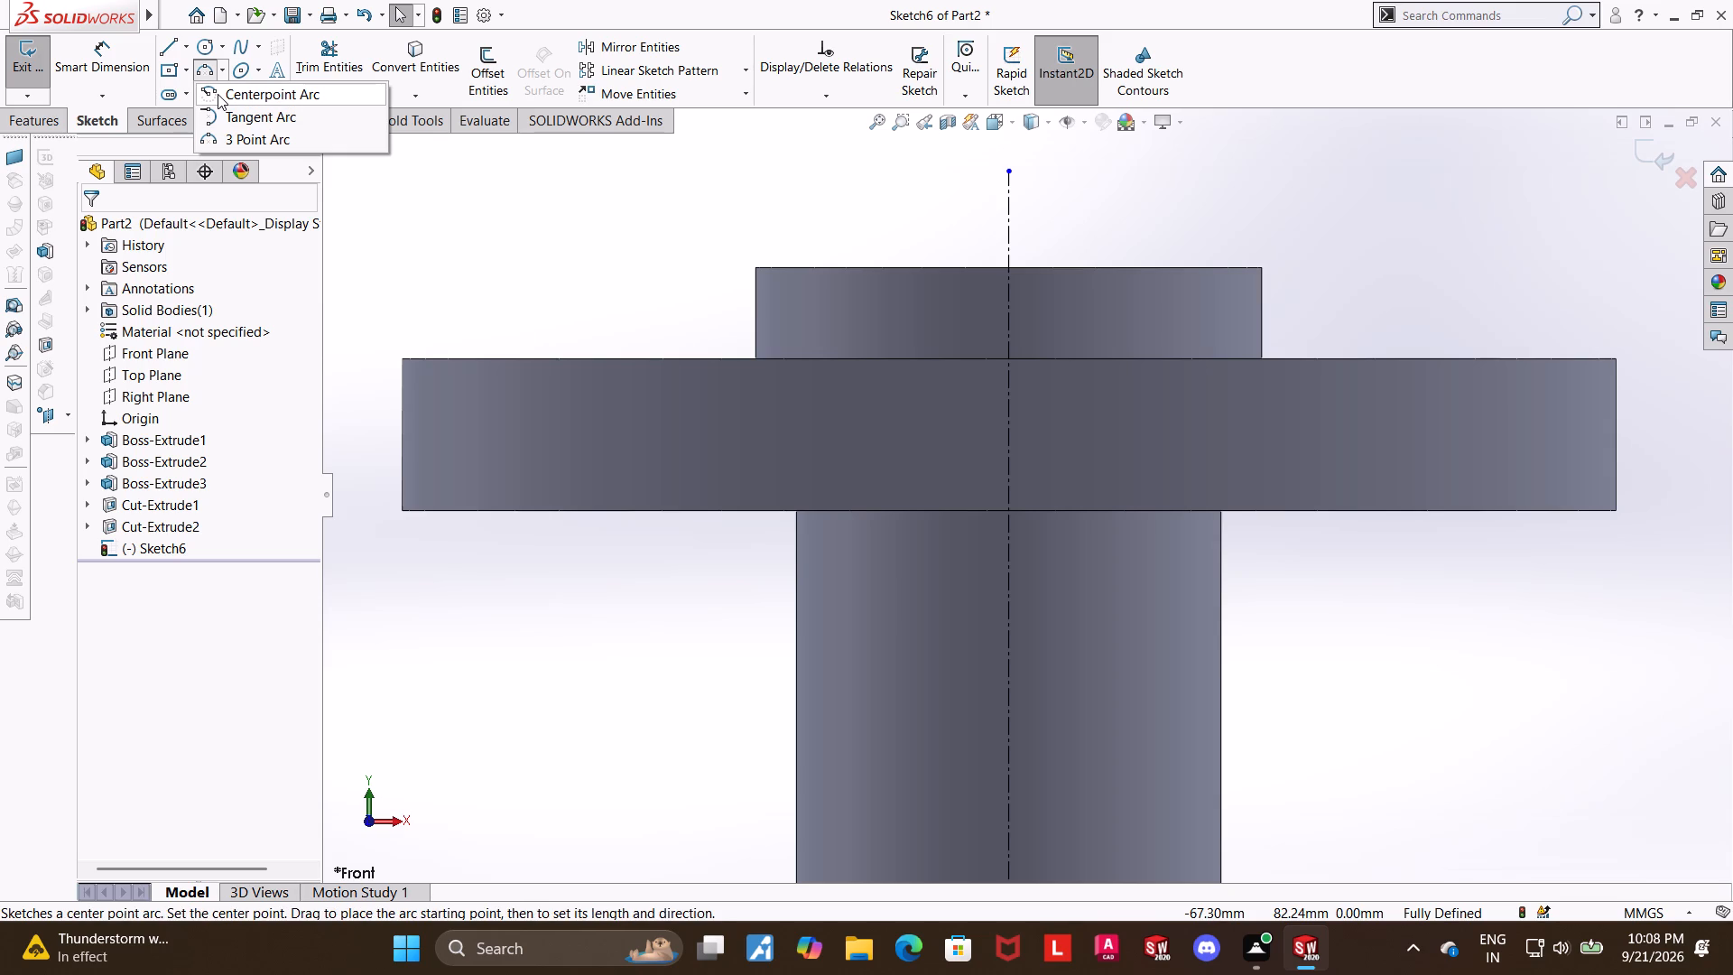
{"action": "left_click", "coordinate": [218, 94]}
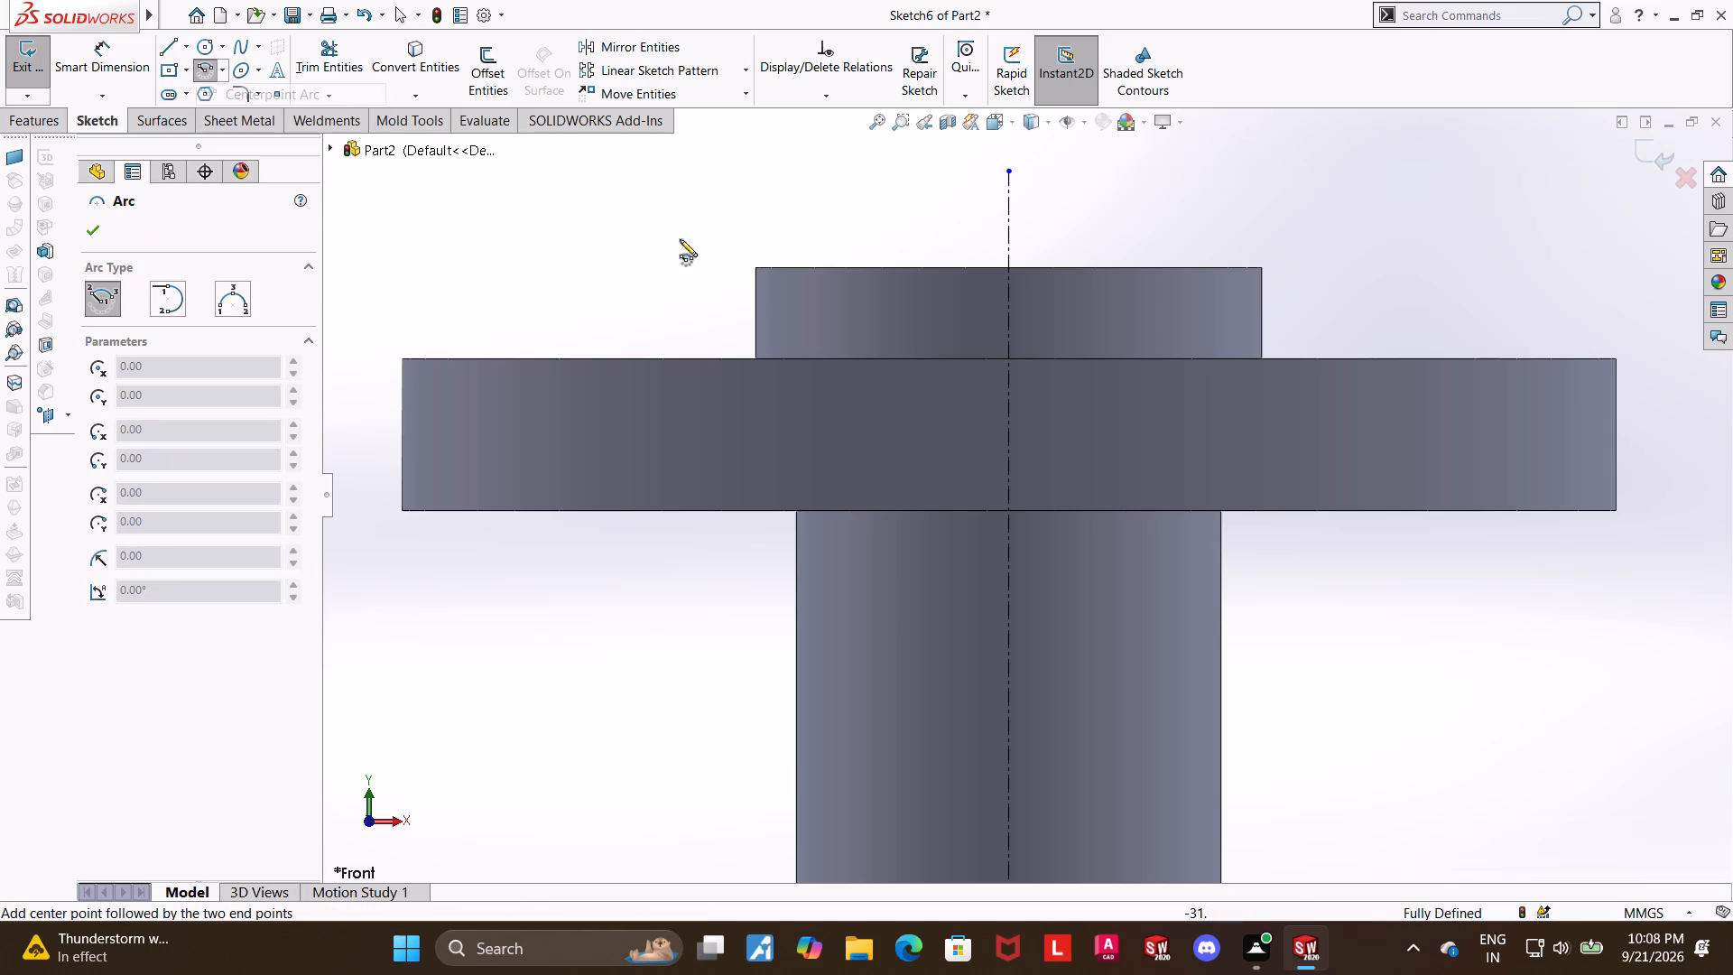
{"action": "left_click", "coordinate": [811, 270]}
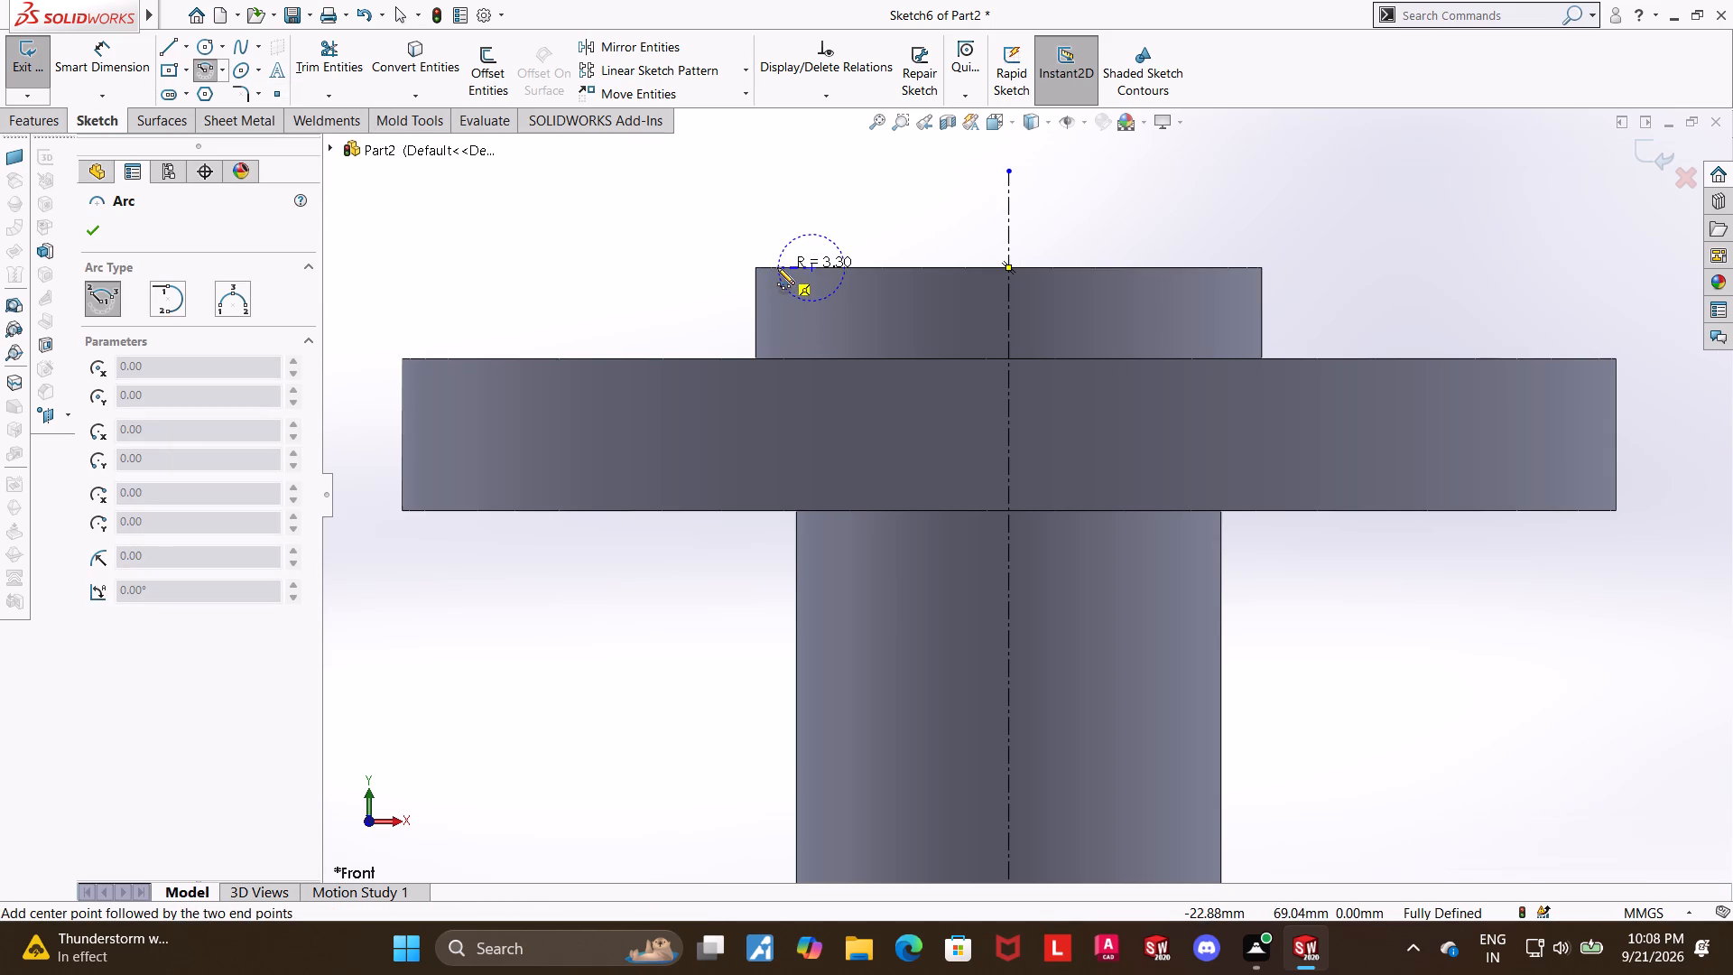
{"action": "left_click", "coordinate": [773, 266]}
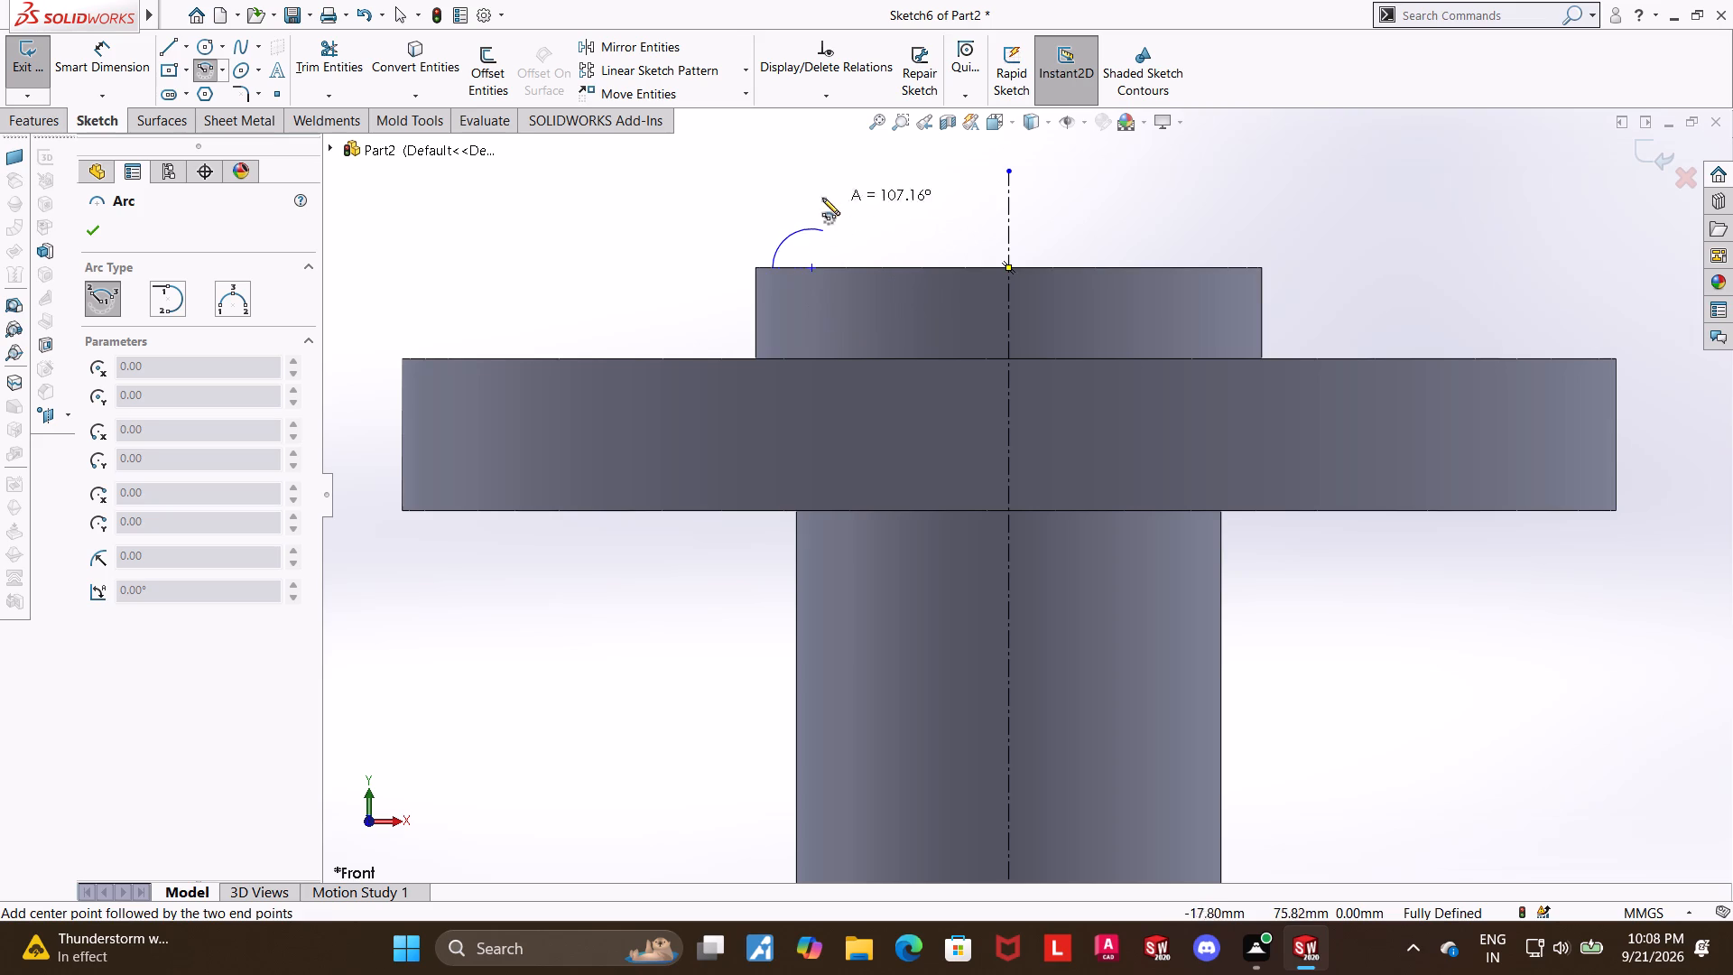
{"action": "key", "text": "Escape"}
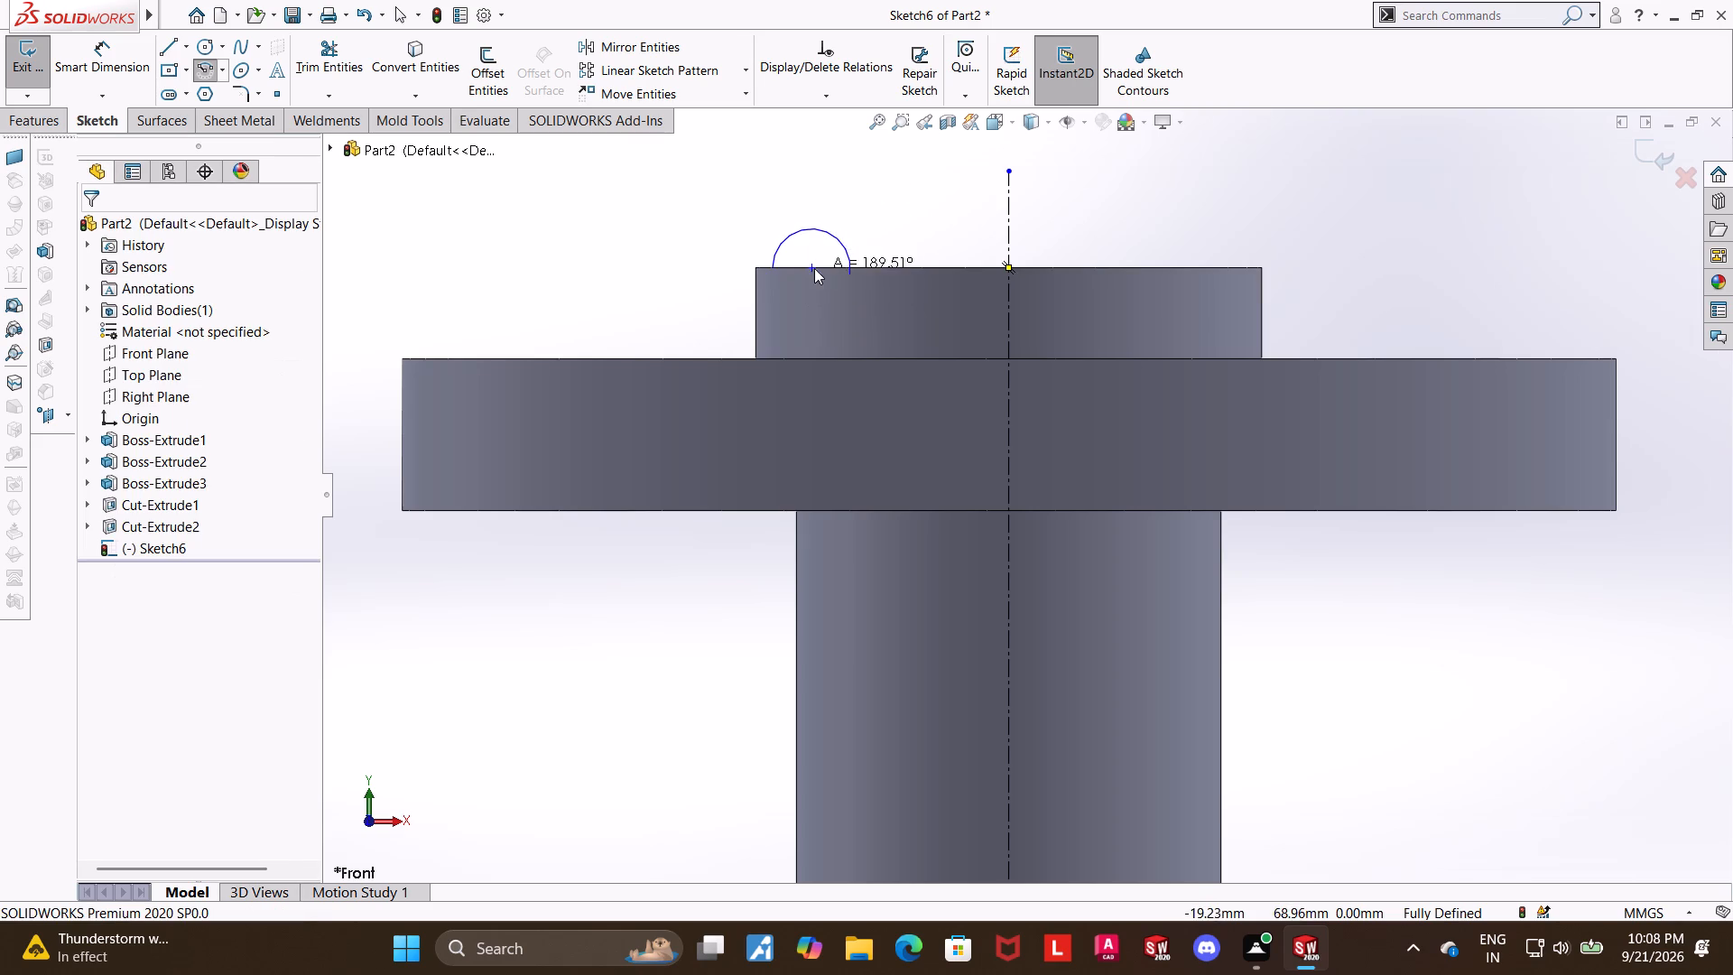
Draw a centerpoint quarter arc, radius about 4 mm, centred on the boss's top edge and curving down into the boss near its outer side.
{"action": "left_click", "coordinate": [205, 66]}
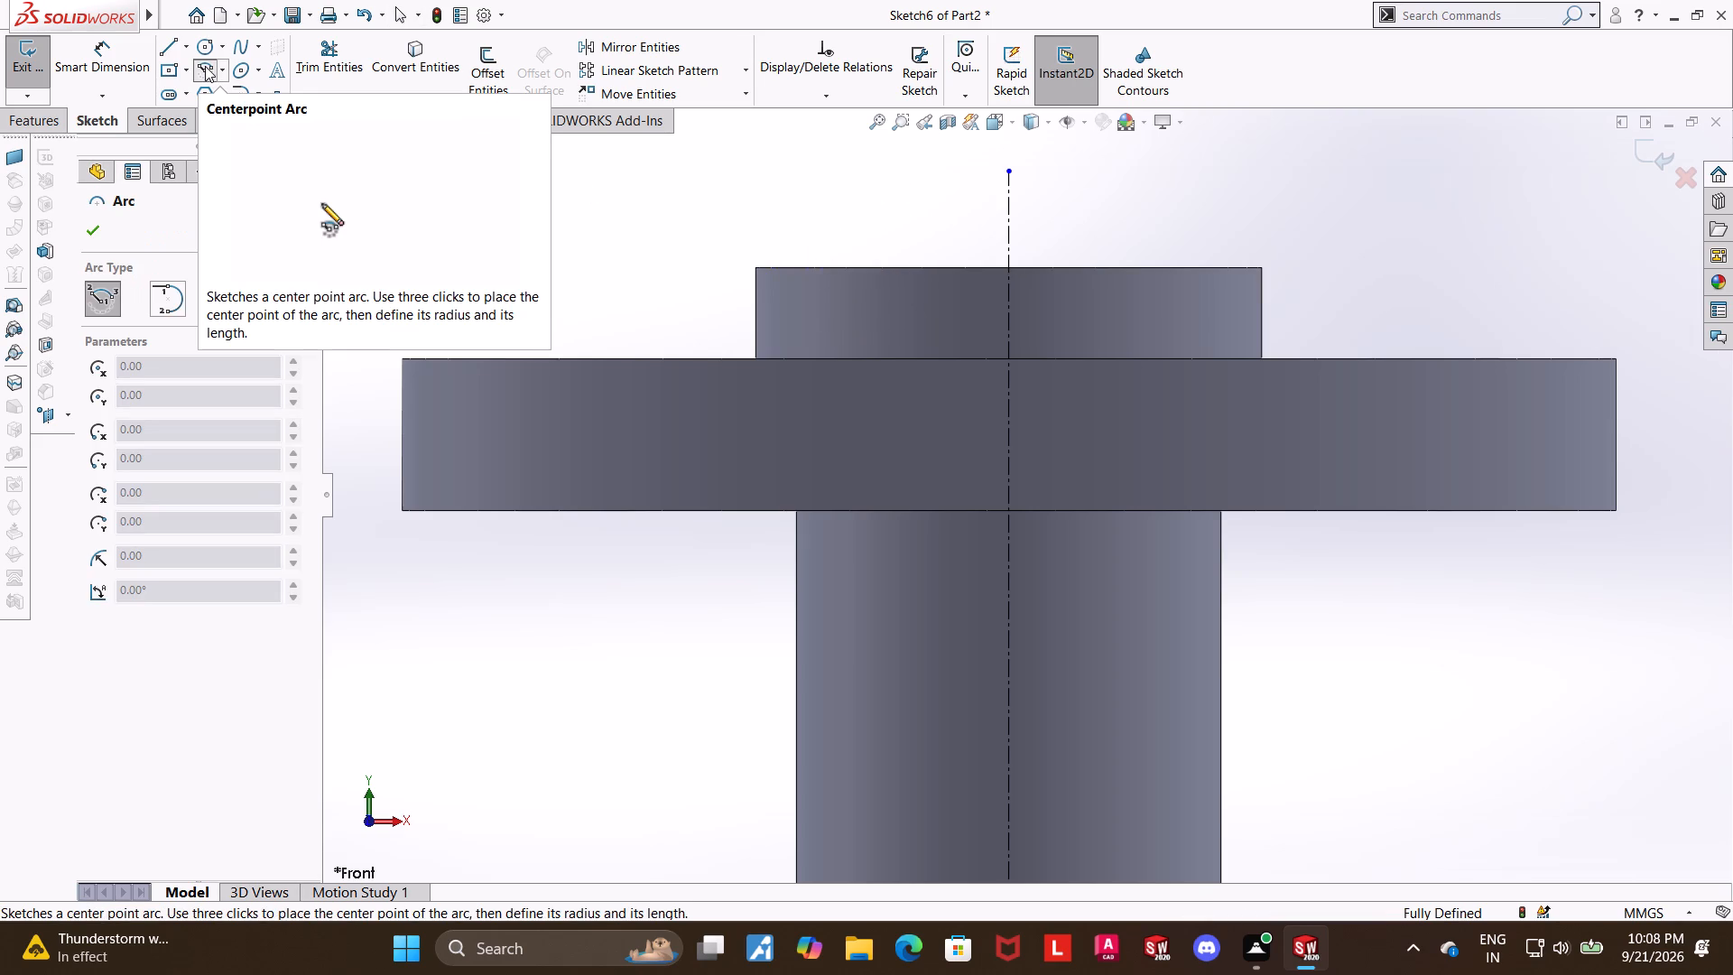
{"action": "left_click", "coordinate": [822, 268]}
{"action": "left_click", "coordinate": [780, 265]}
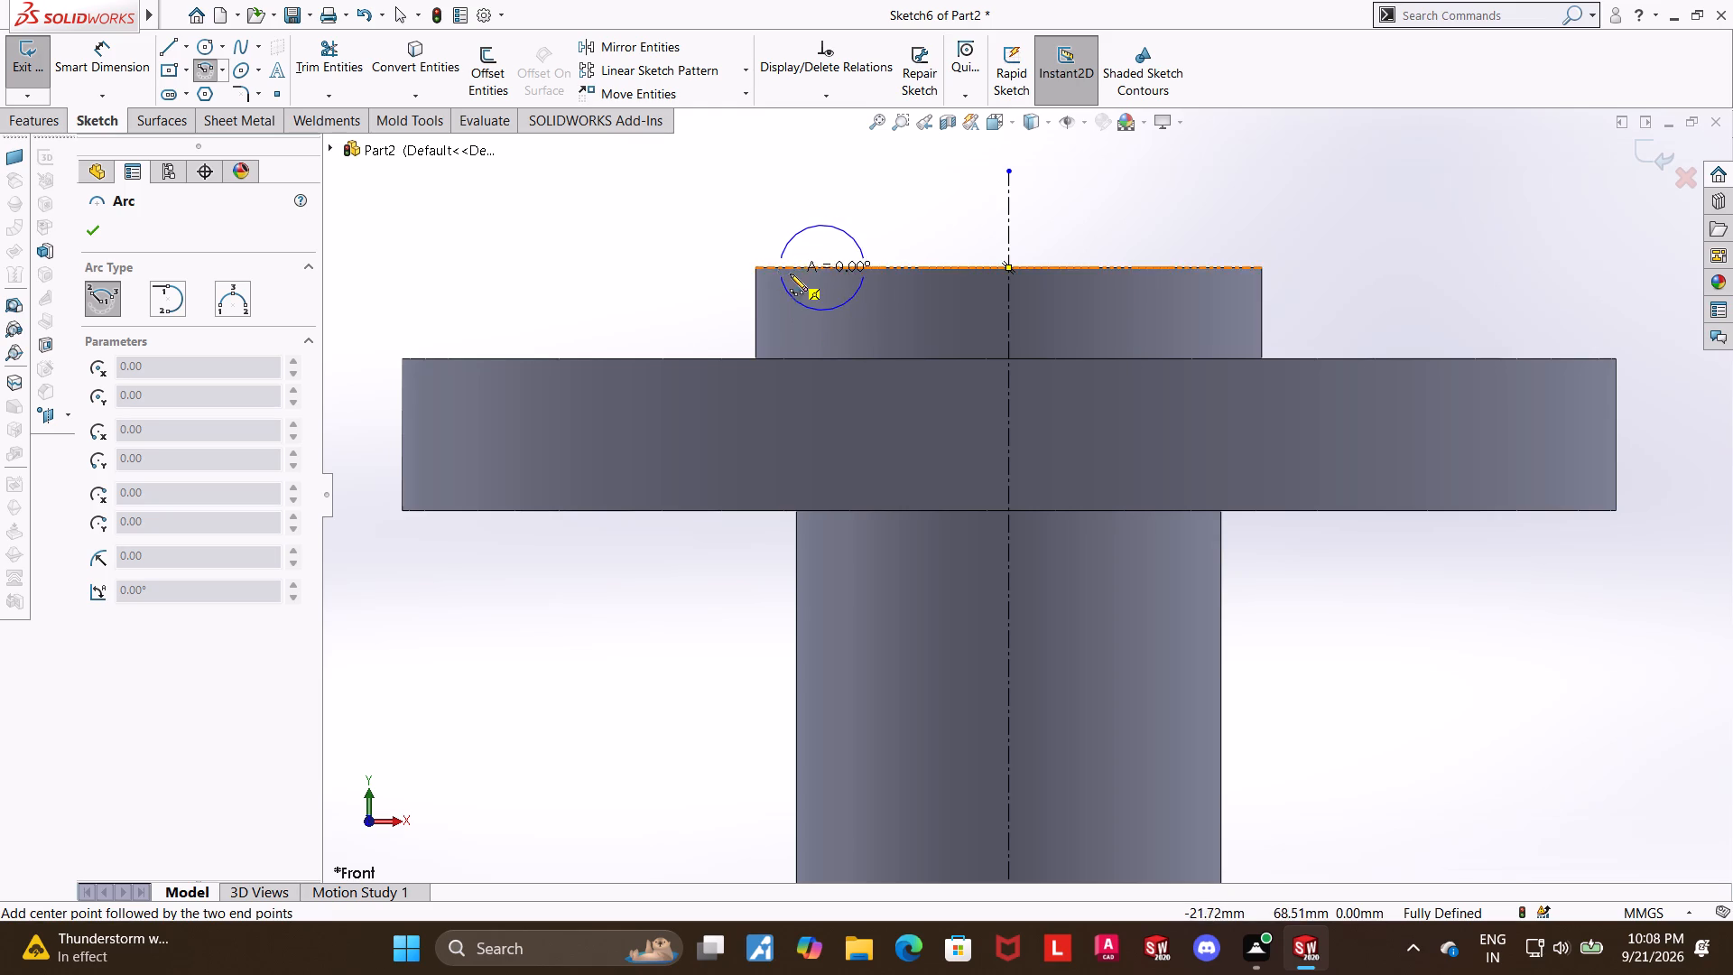
{"action": "left_click", "coordinate": [825, 313]}
{"action": "key", "text": "Escape"}
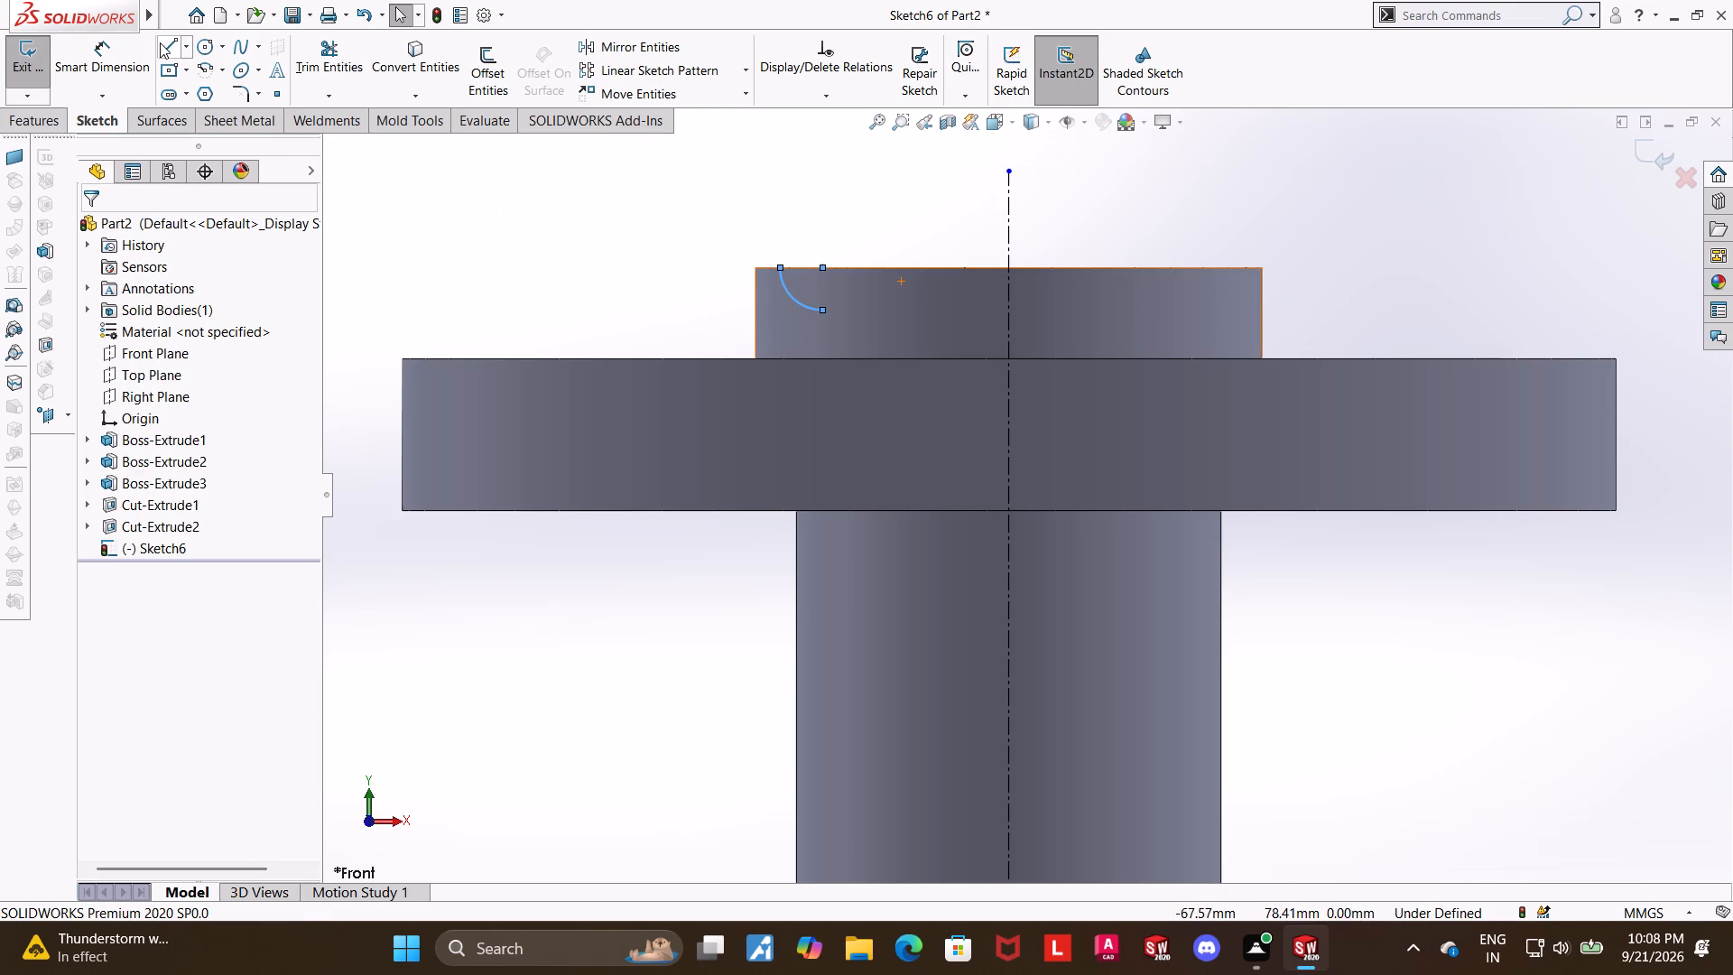
{"action": "double_click", "coordinate": [166, 46]}
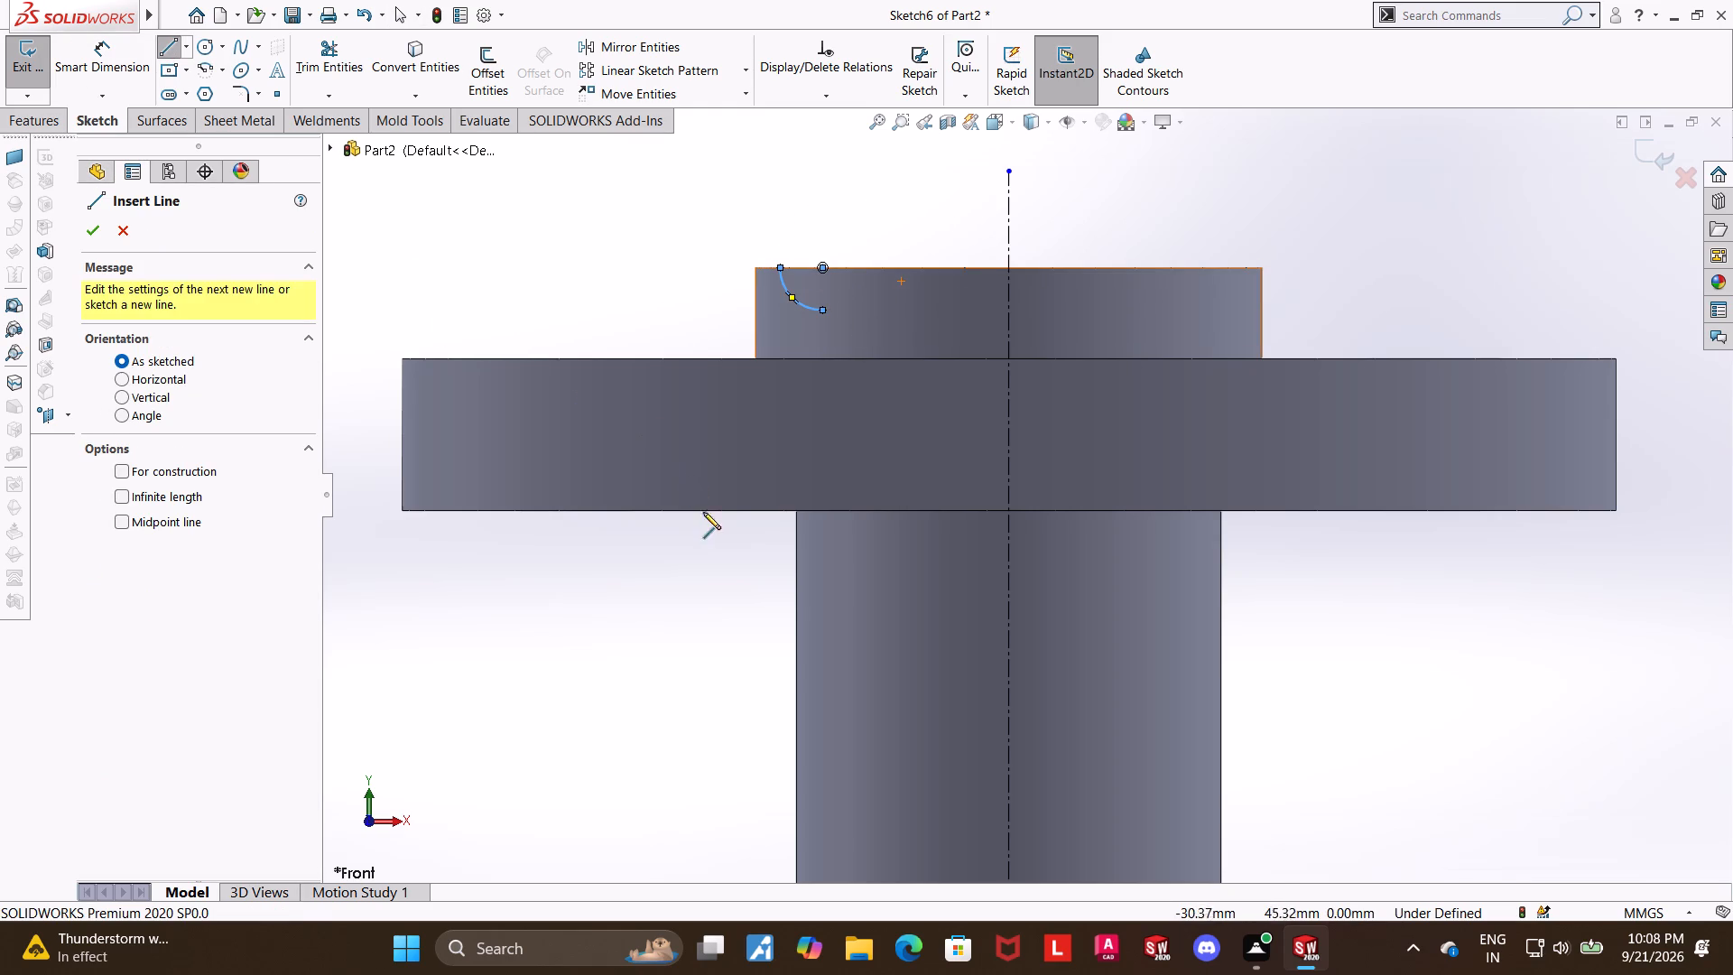
{"action": "key", "text": "Escape"}
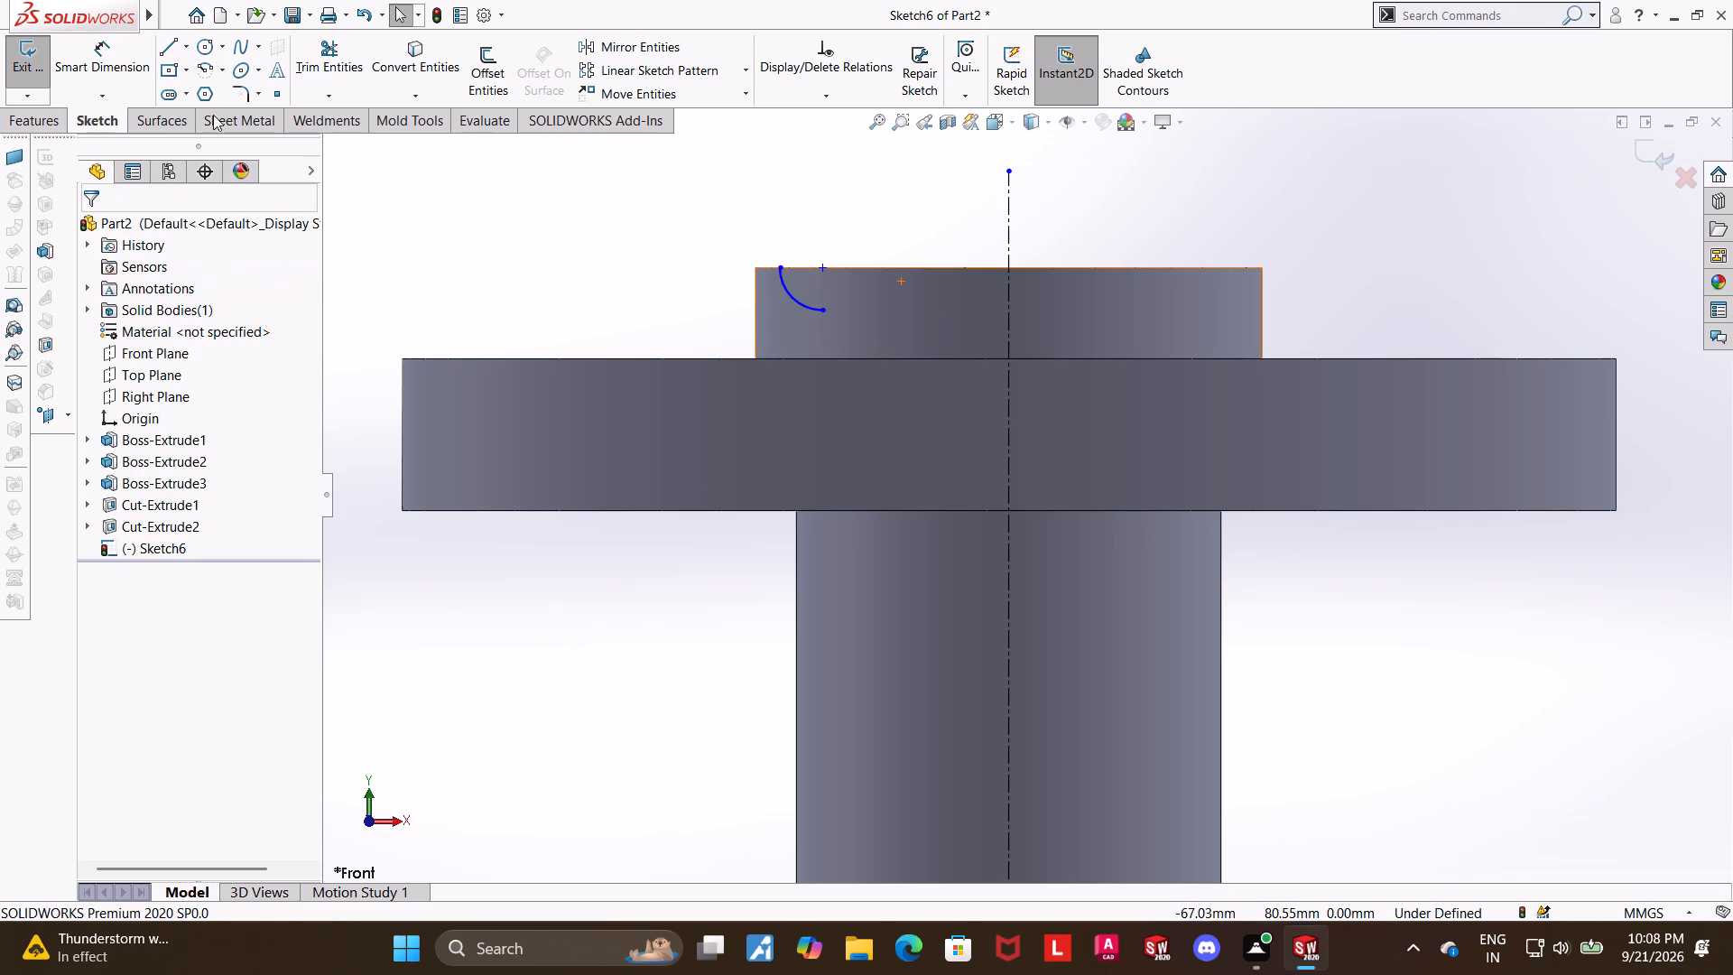
Dimension the arc's endpoint on the boss's top edge at 46/2 (23 mm) from the vertical centerline.
{"action": "left_click", "coordinate": [109, 57]}
{"action": "left_click", "coordinate": [781, 265]}
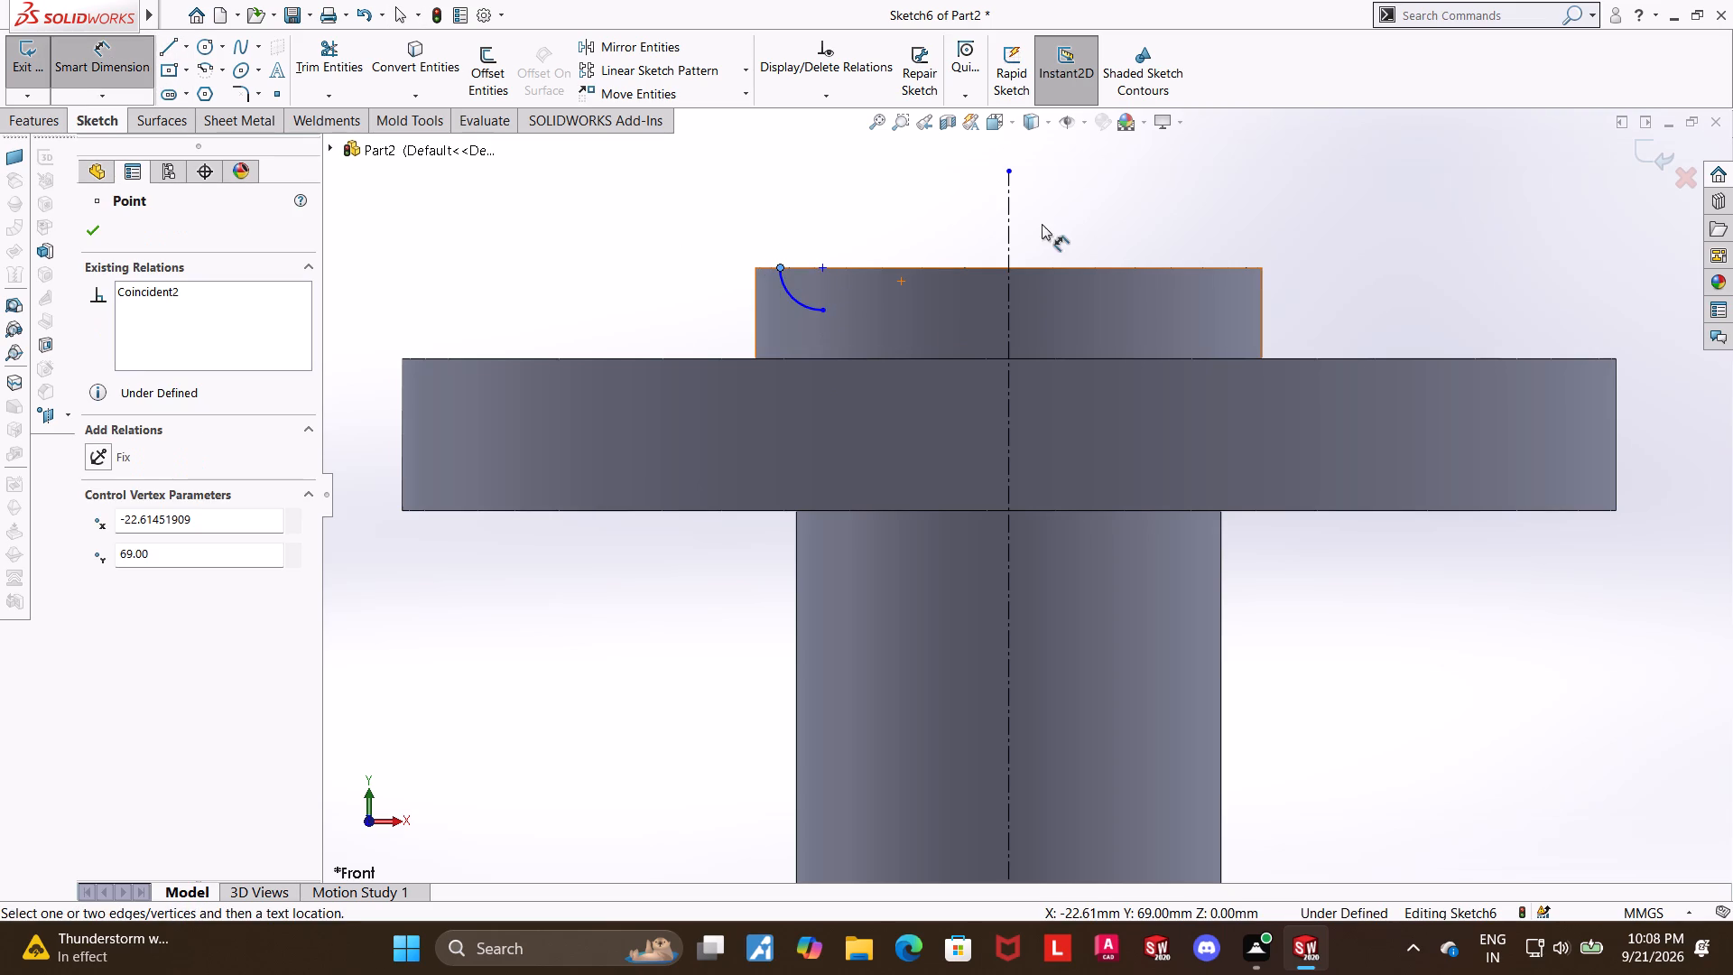
{"action": "left_click", "coordinate": [1011, 224]}
{"action": "left_click", "coordinate": [885, 202]}
{"action": "type", "text": "46/2"}
{"action": "key", "text": "Return"}
{"action": "key", "text": "Escape"}
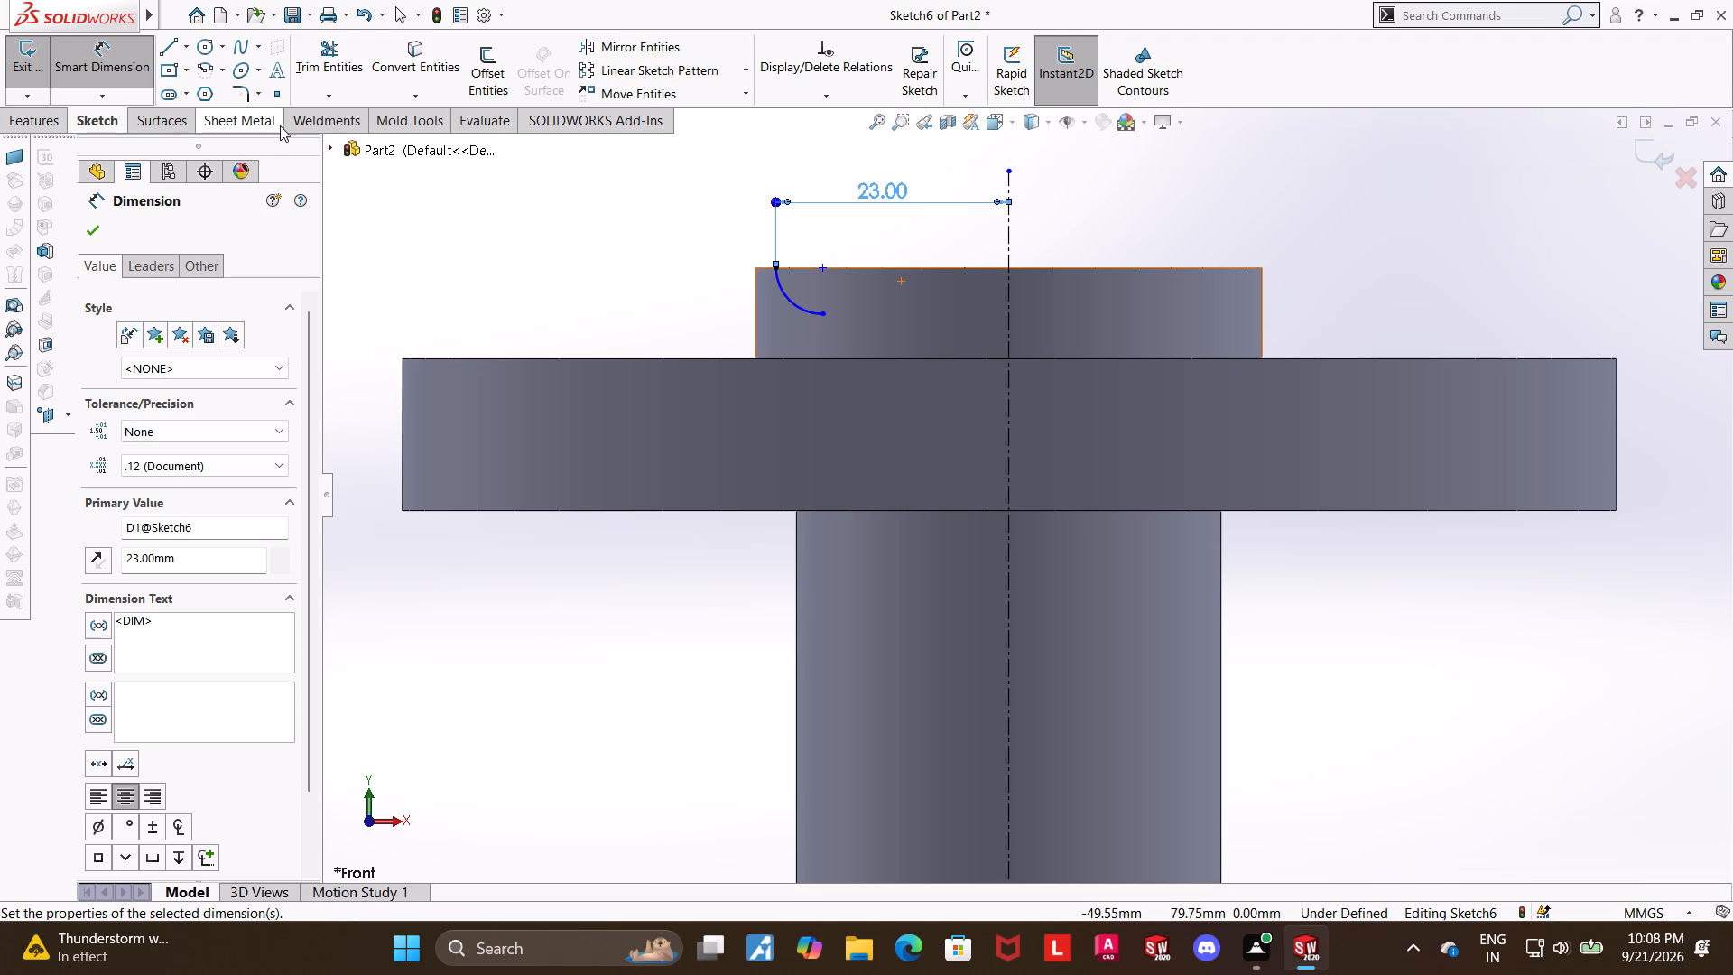
{"action": "left_click", "coordinate": [535, 193]}
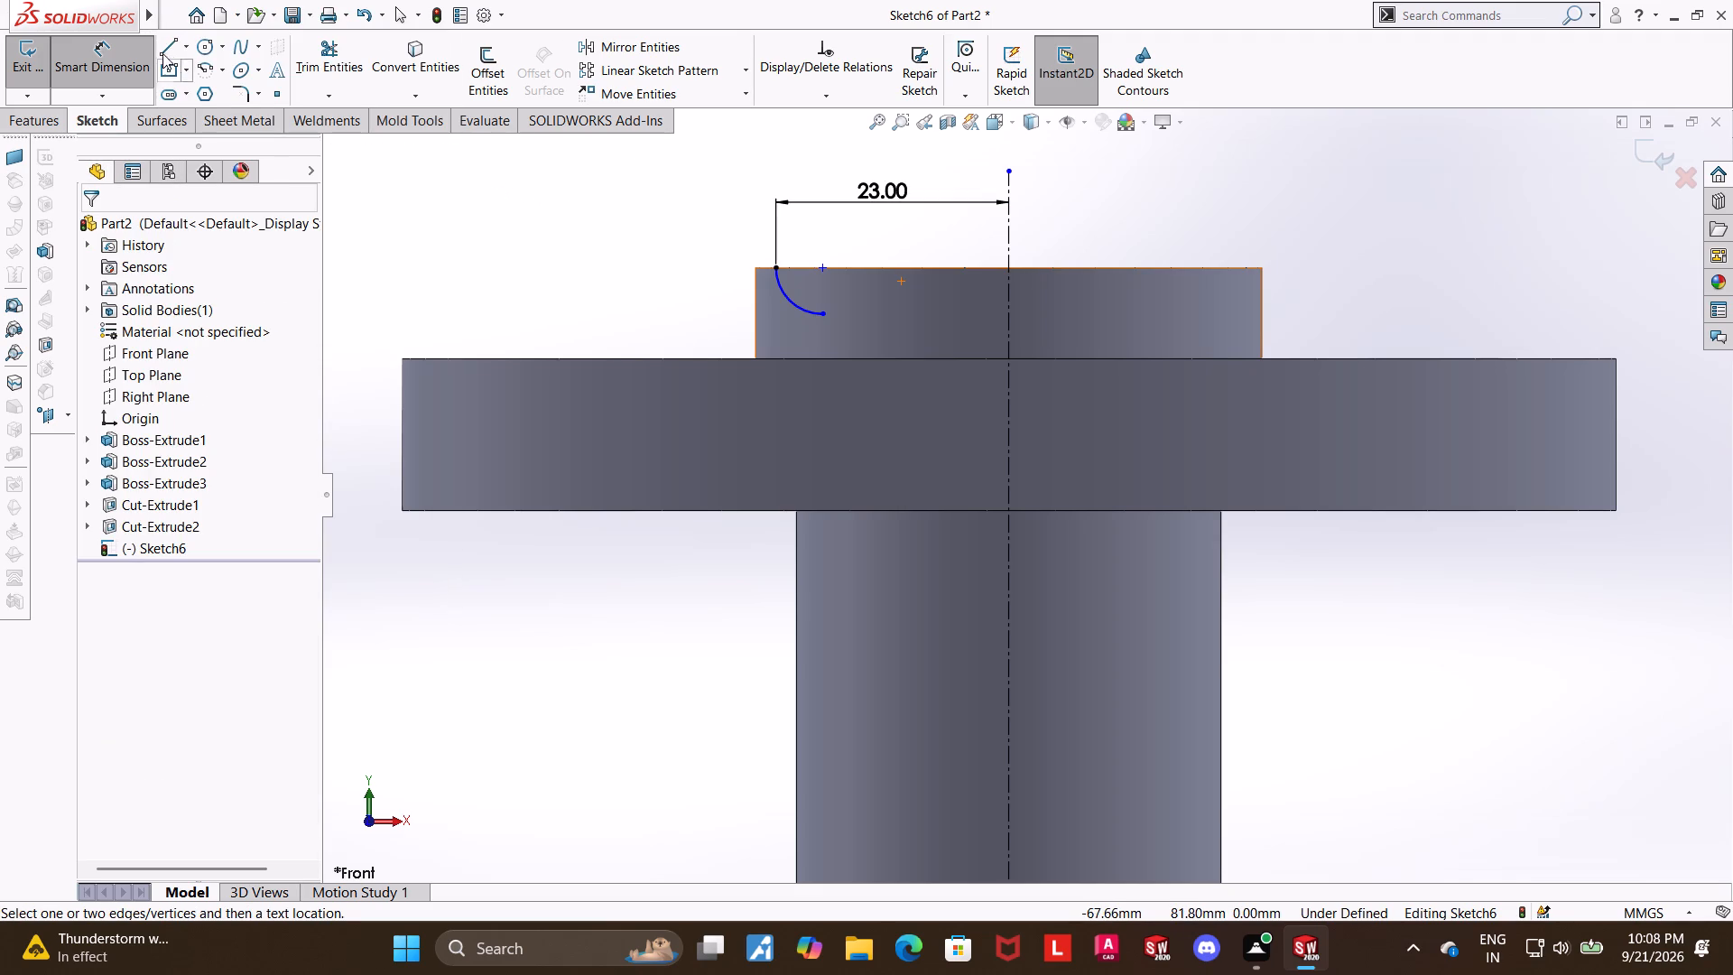
Dimension the arc's lower endpoint 12 mm below the boss's top edge.
{"action": "left_click", "coordinate": [802, 267]}
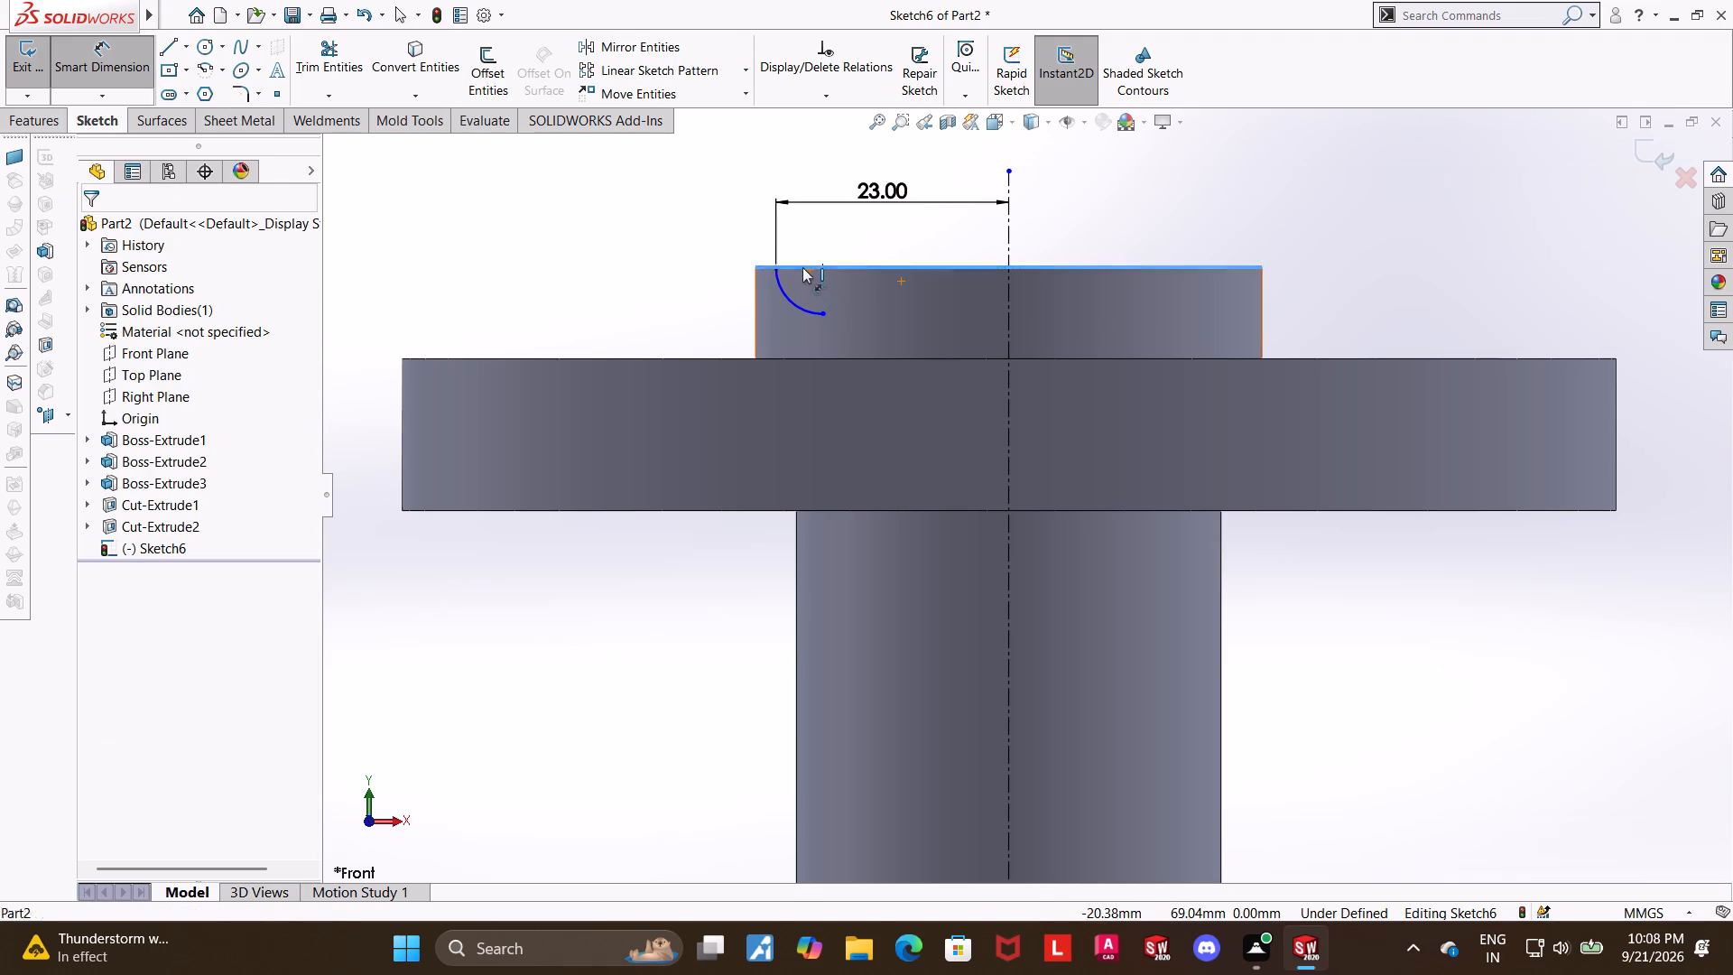
{"action": "left_click", "coordinate": [821, 311]}
{"action": "left_click", "coordinate": [720, 297]}
{"action": "type", "text": "12"}
{"action": "key", "text": "Return"}
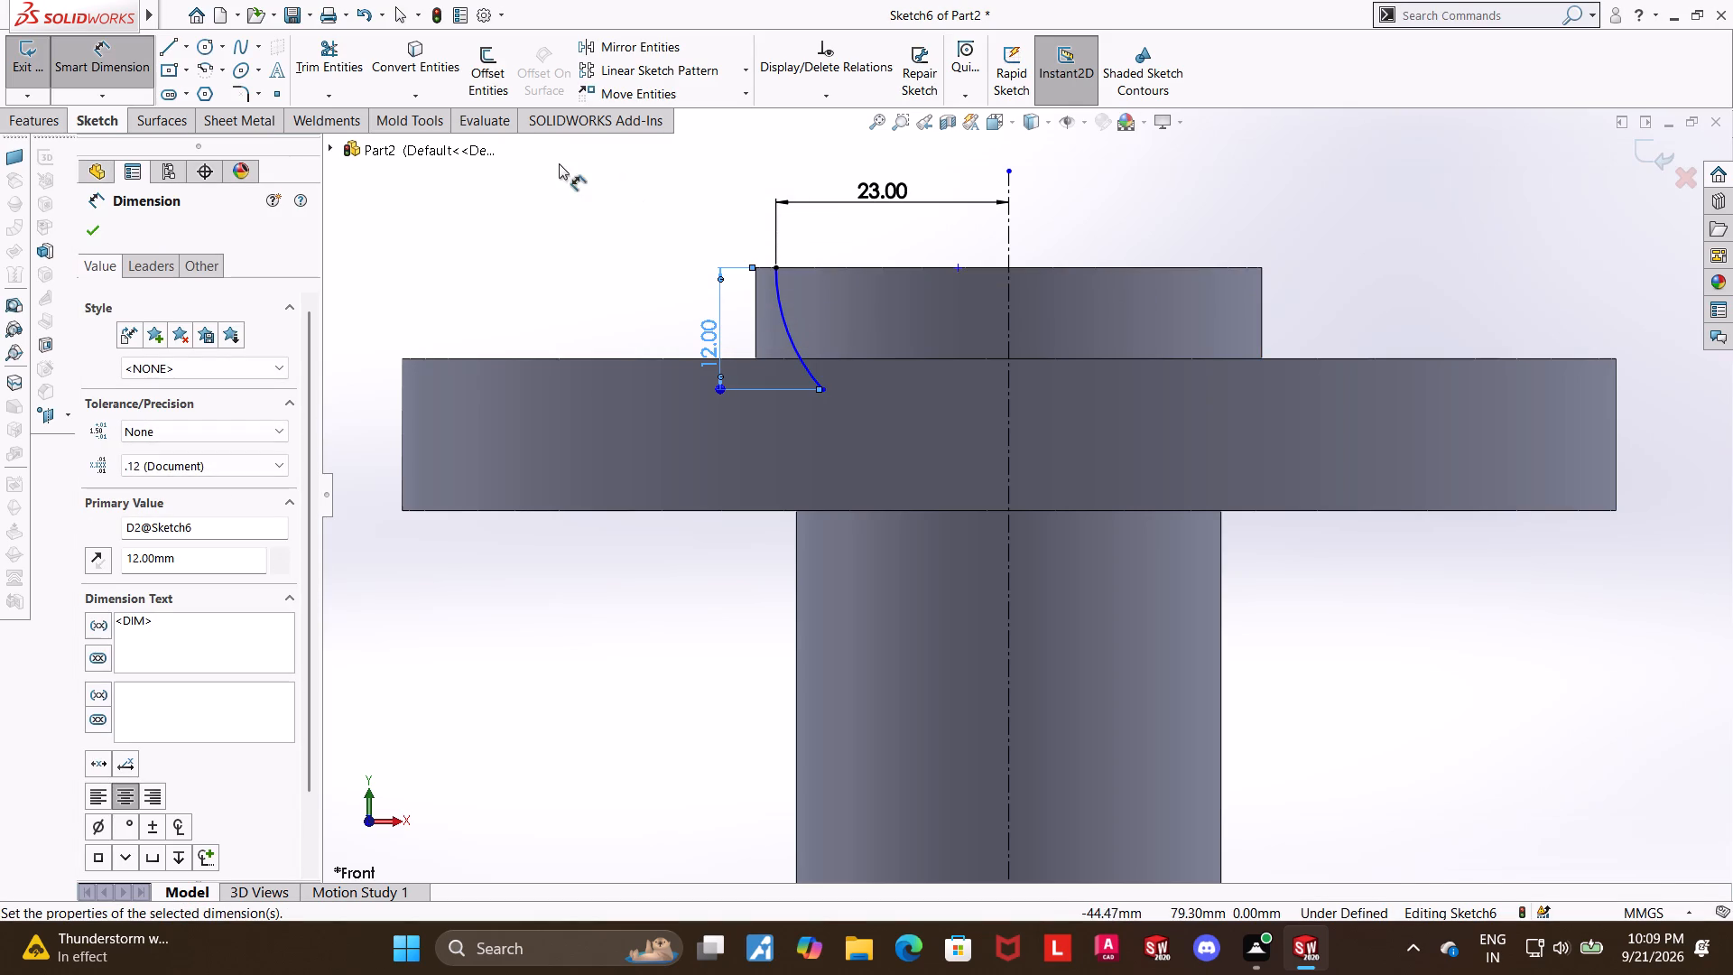
Dimension the arc's radius as 12 mm.
{"action": "left_click", "coordinate": [794, 338]}
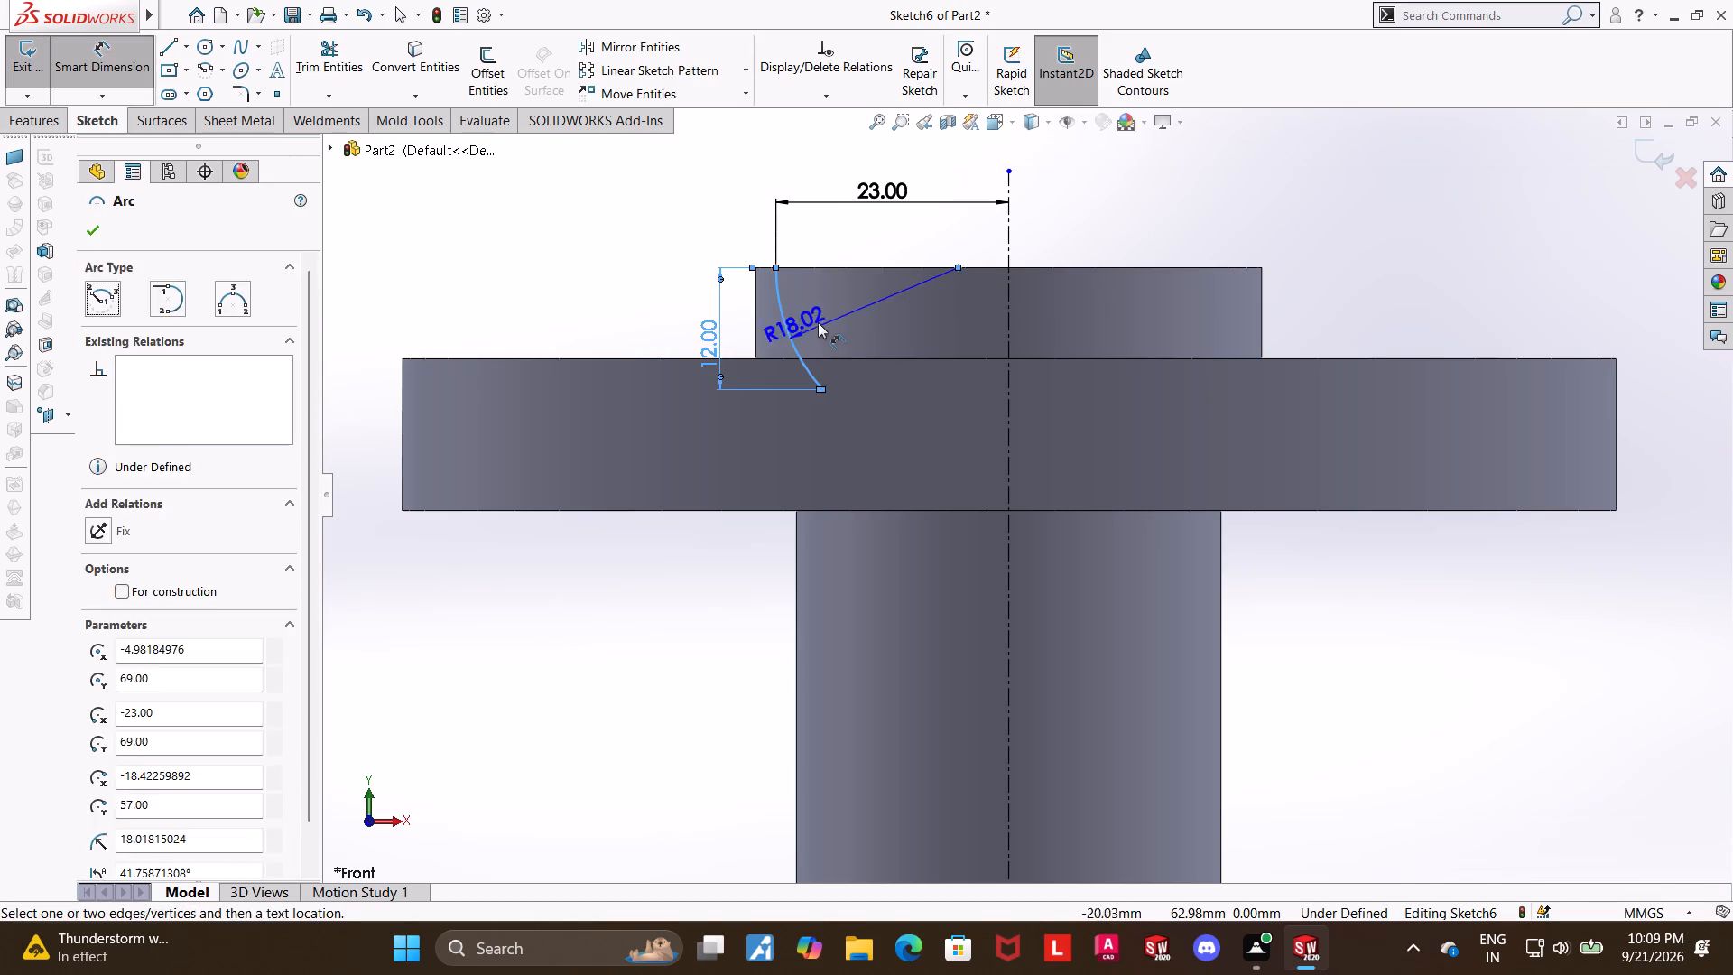
{"action": "left_click", "coordinate": [821, 320]}
{"action": "type", "text": "12"}
{"action": "key", "text": "Return"}
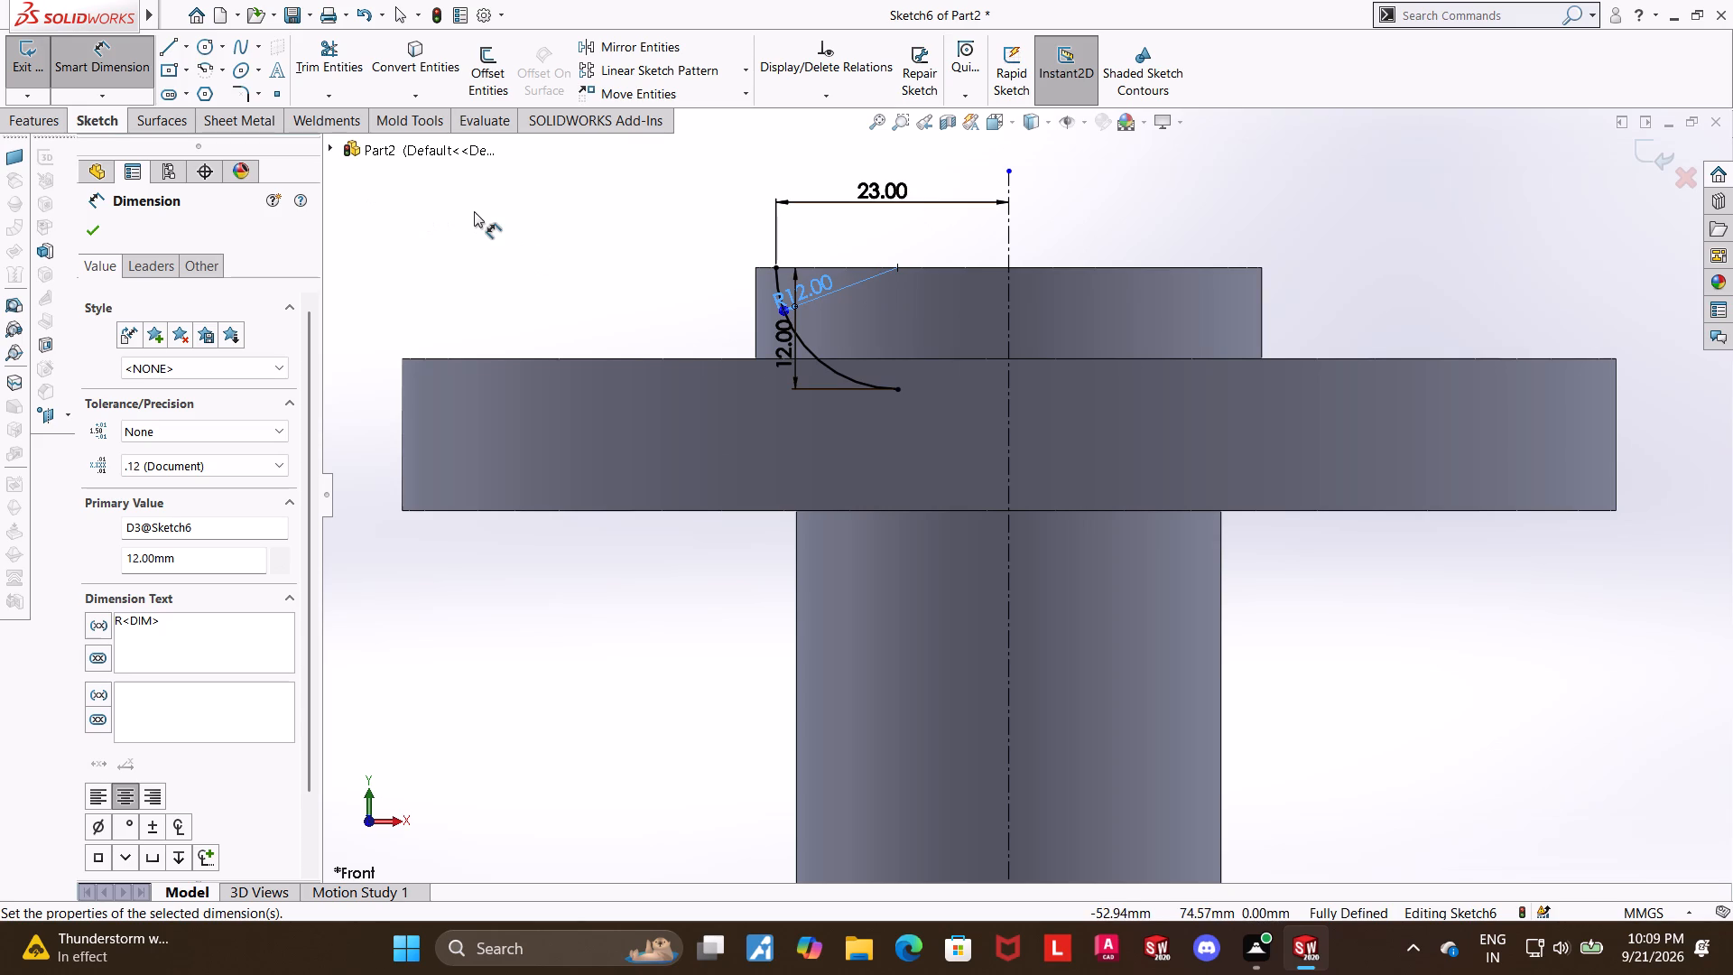
Draw a vertical line from the arc's lower endpoint up to its centre on the boss's top edge, and exit the sketch.
{"action": "left_click", "coordinate": [179, 53]}
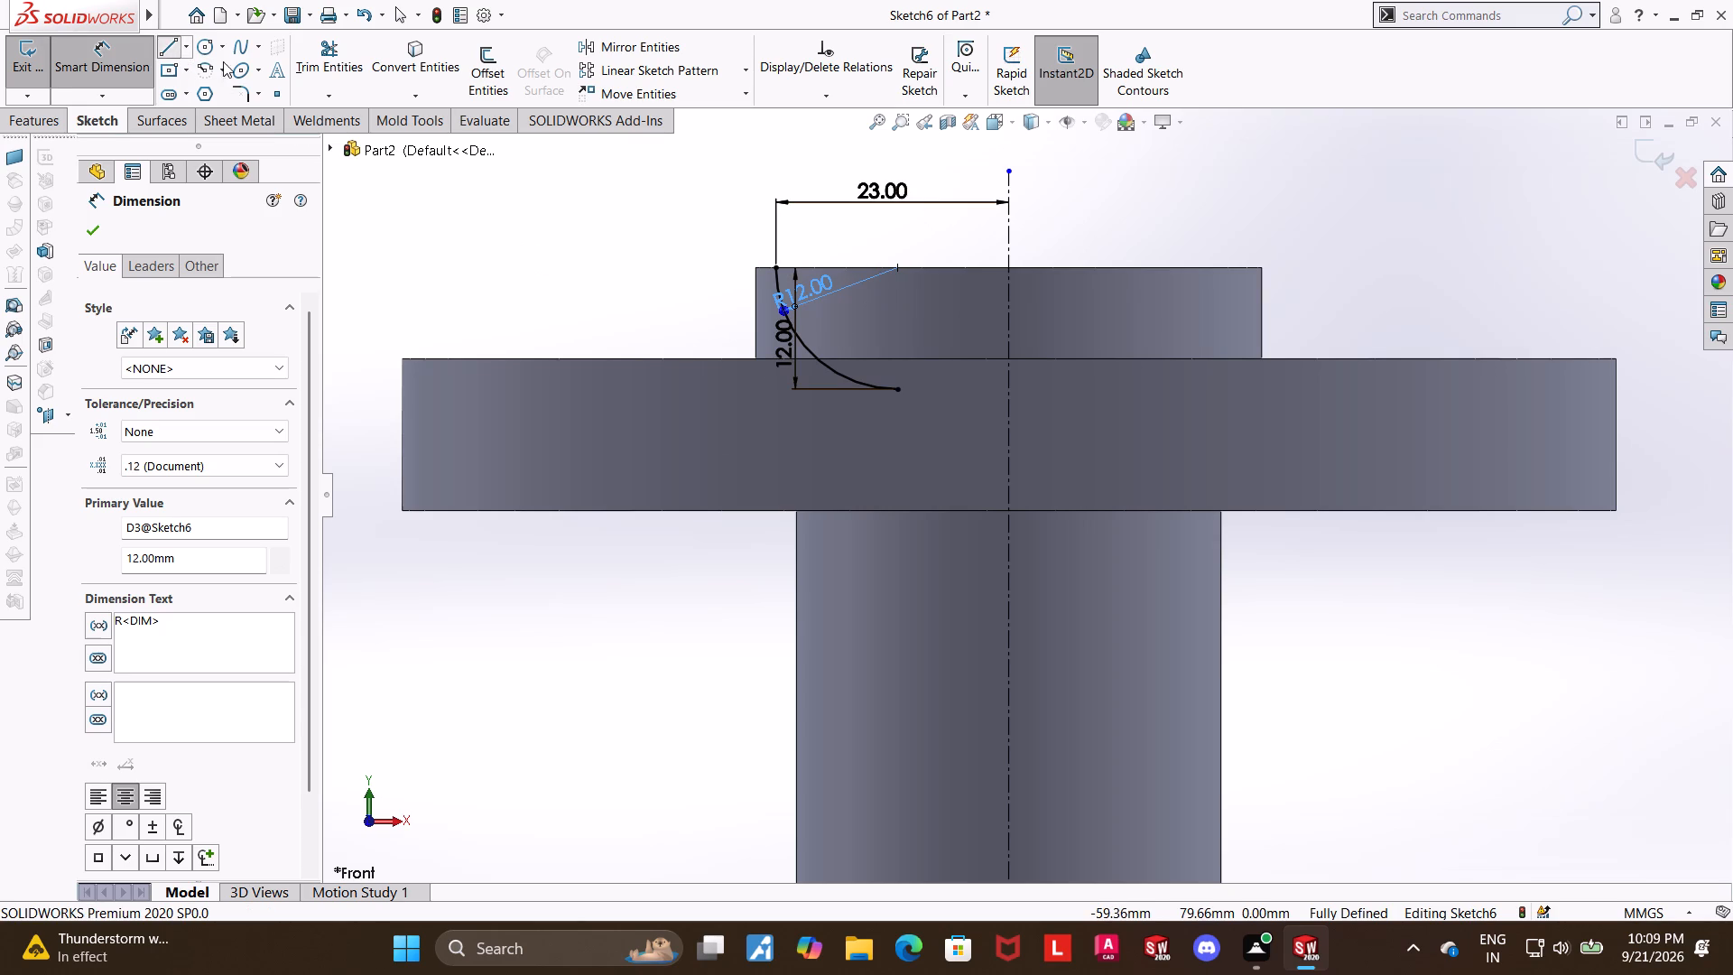
{"action": "left_click", "coordinate": [900, 391]}
{"action": "left_click", "coordinate": [896, 266]}
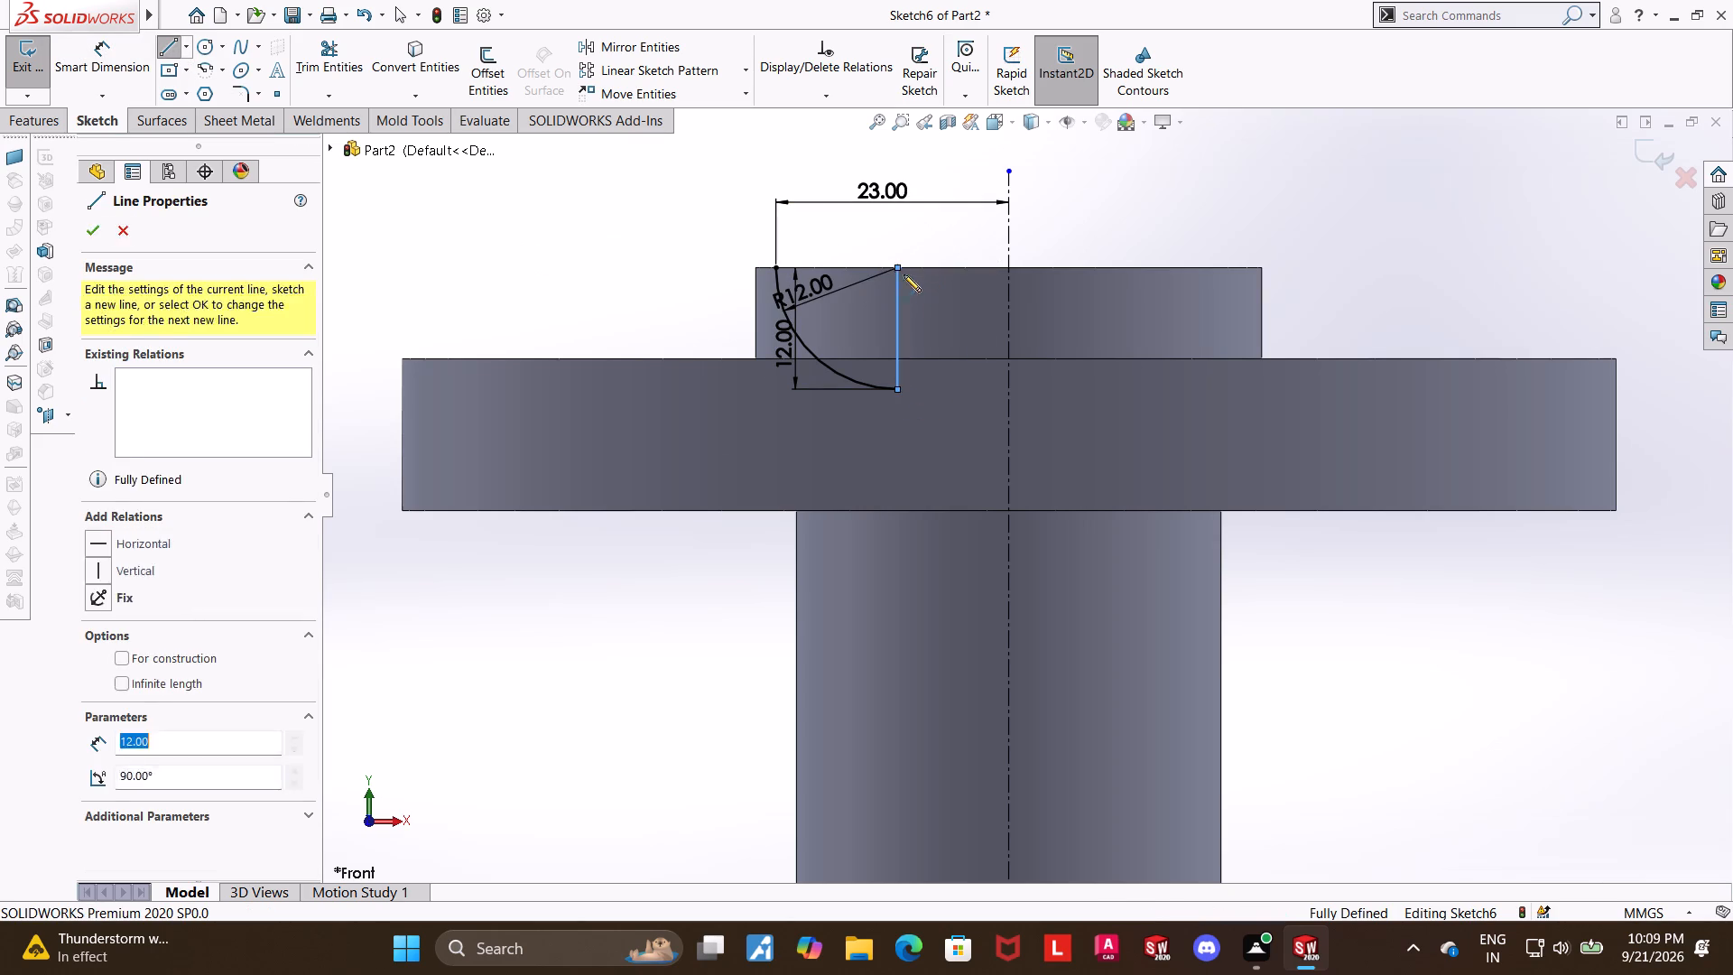
{"action": "key", "text": "Escape"}
{"action": "key", "text": "Escape"}
{"action": "key", "text": "Escape"}
{"action": "scroll", "coordinate": [1116, 323], "scroll_direction": "up", "scroll_amount": 2}
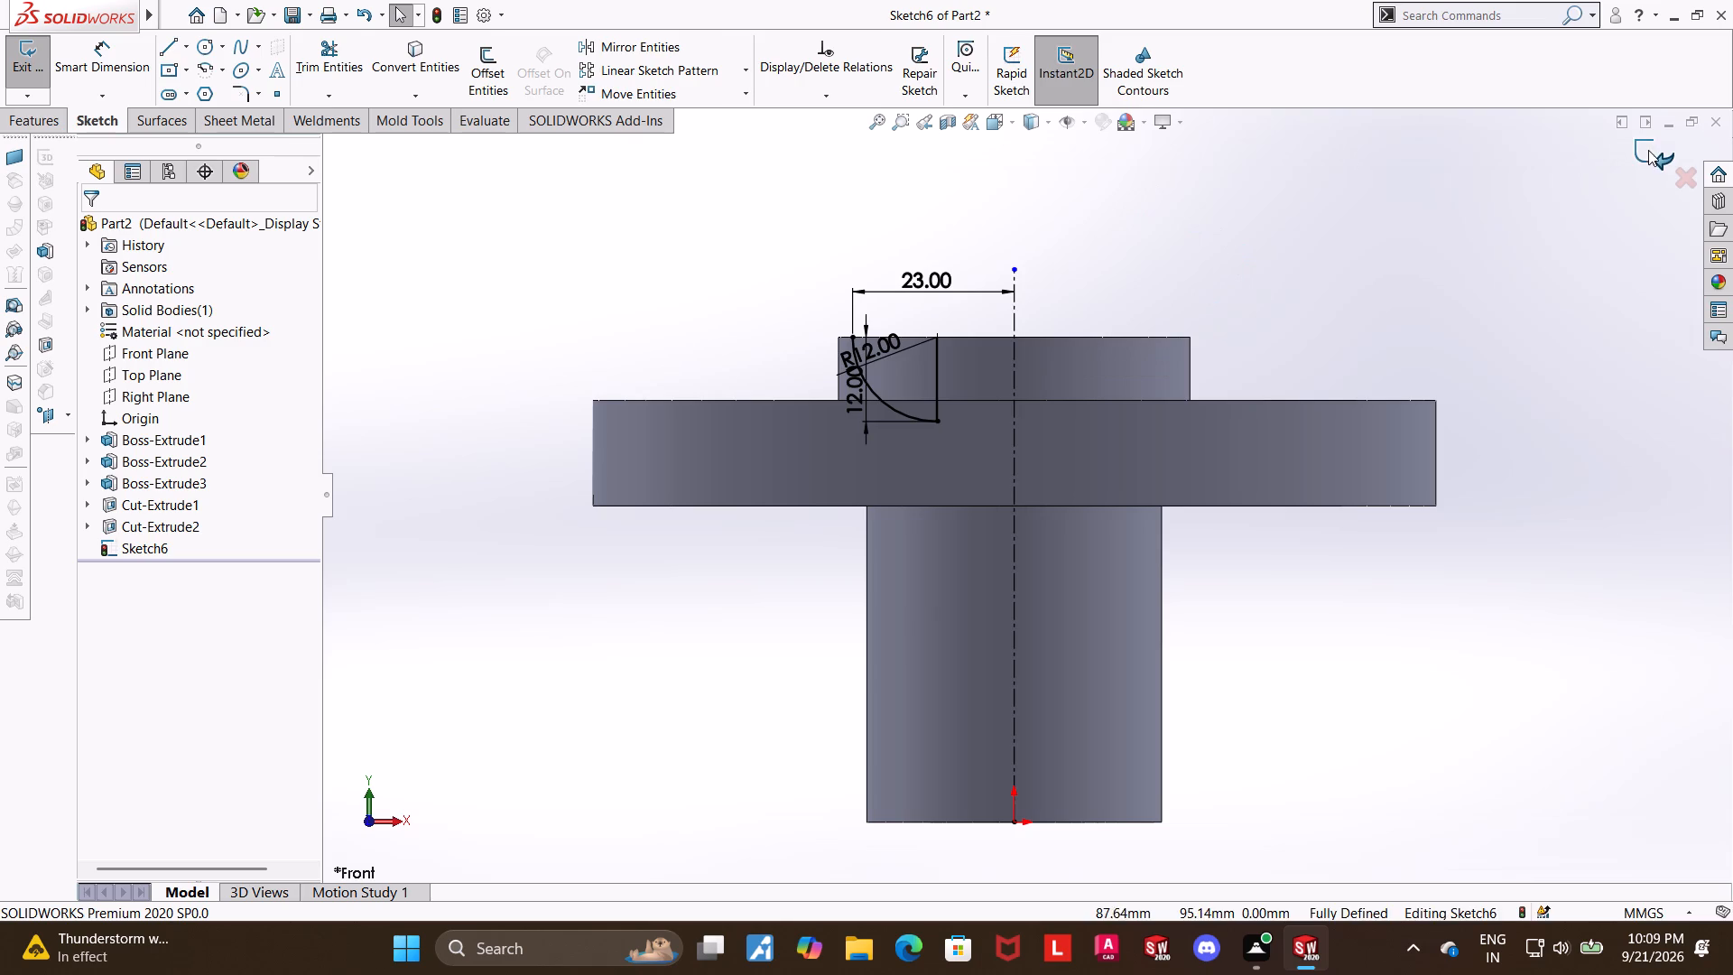
{"action": "left_click", "coordinate": [1648, 150]}
Reopen the arc profile sketch for editing and view it face-on.
{"action": "middle_click_drag", "start_coordinate": [1287, 256], "coordinate": [1315, 311]}
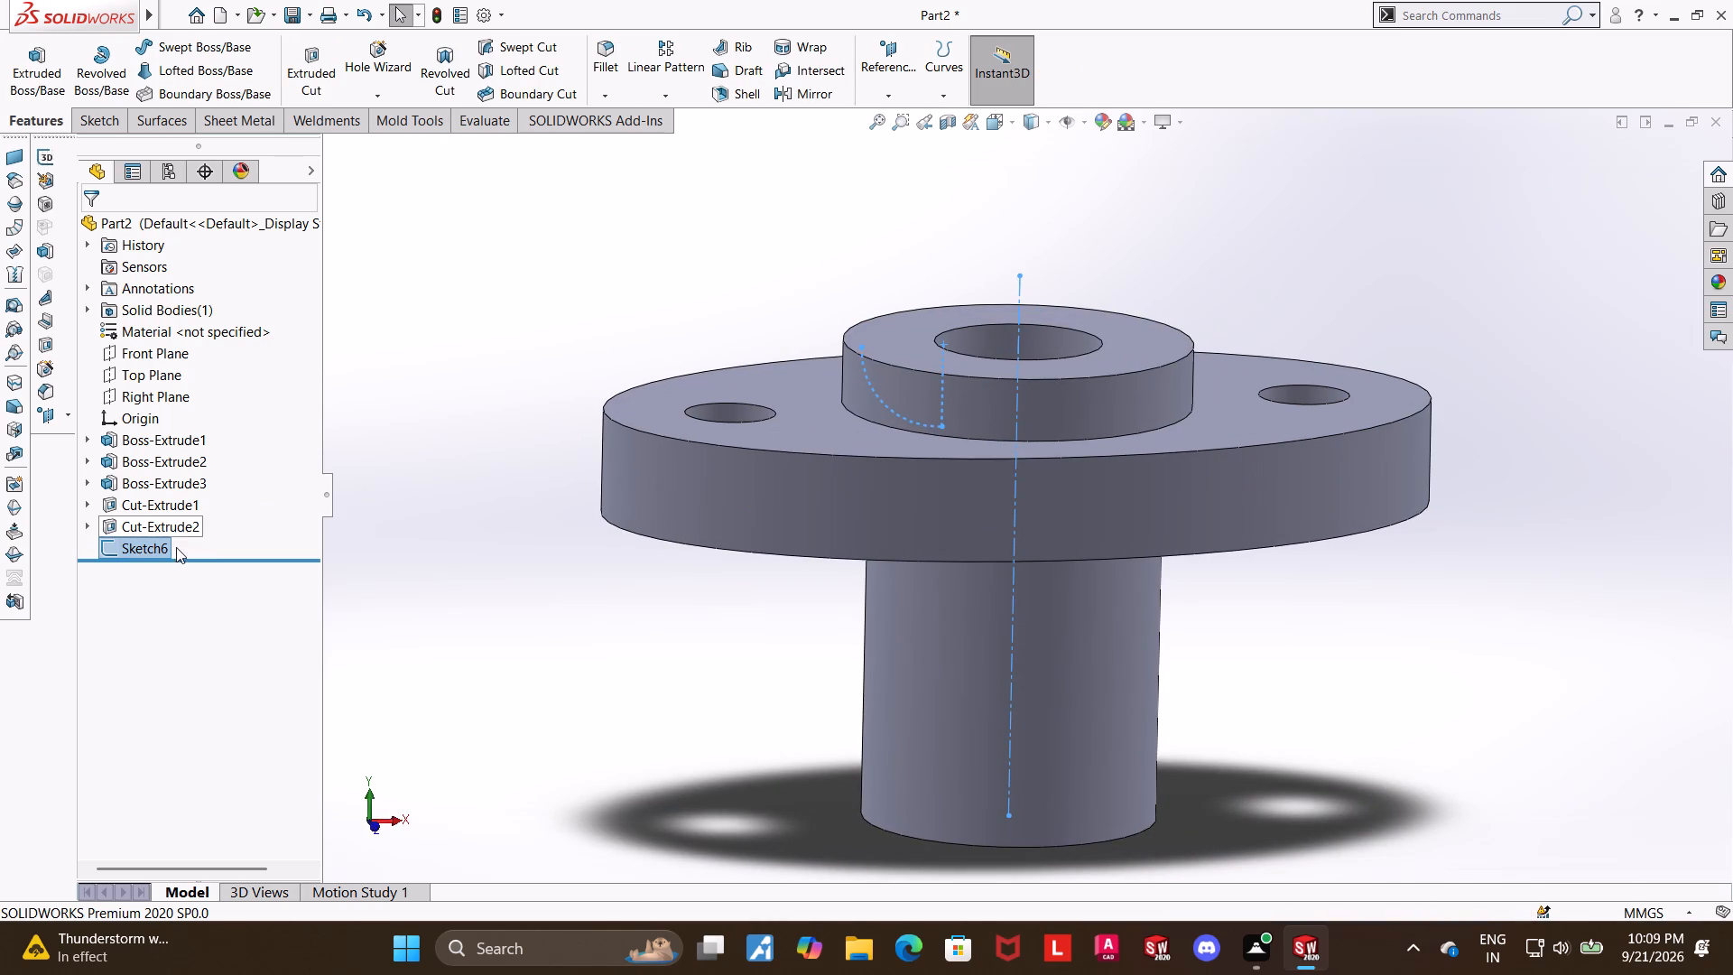
{"action": "left_click", "coordinate": [165, 551]}
{"action": "left_click", "coordinate": [180, 501]}
{"action": "left_click", "coordinate": [369, 556]}
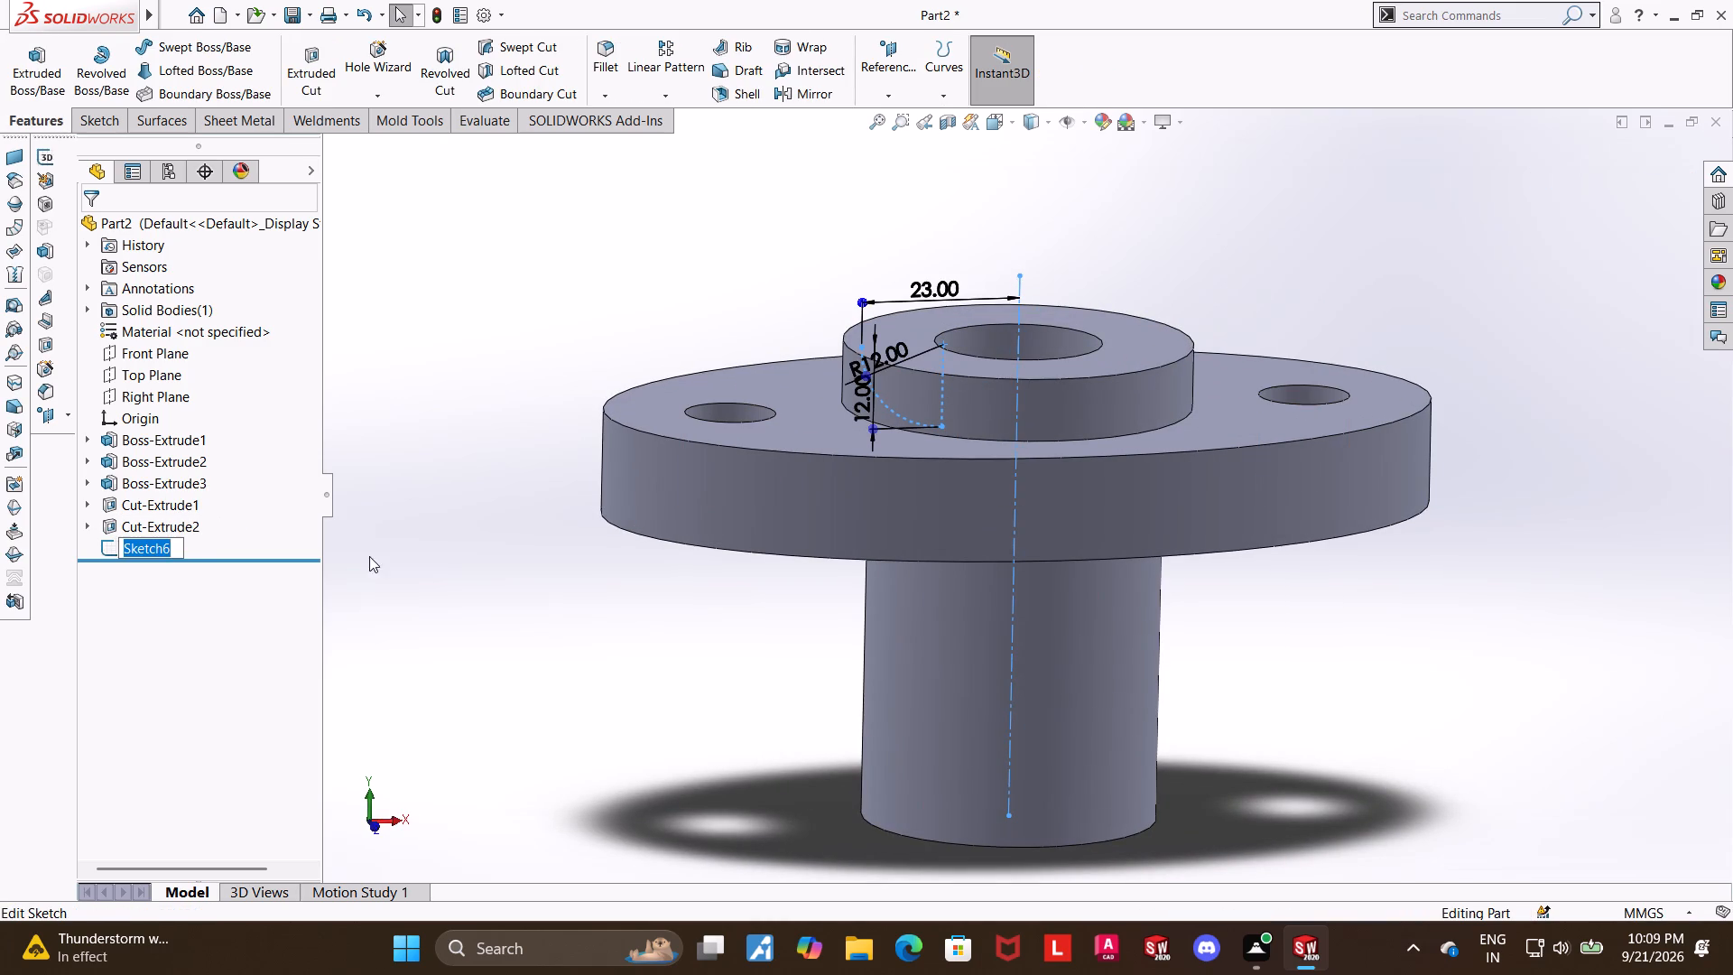
{"action": "left_click", "coordinate": [146, 544]}
{"action": "left_click", "coordinate": [171, 485]}
{"action": "left_click", "coordinate": [162, 544]}
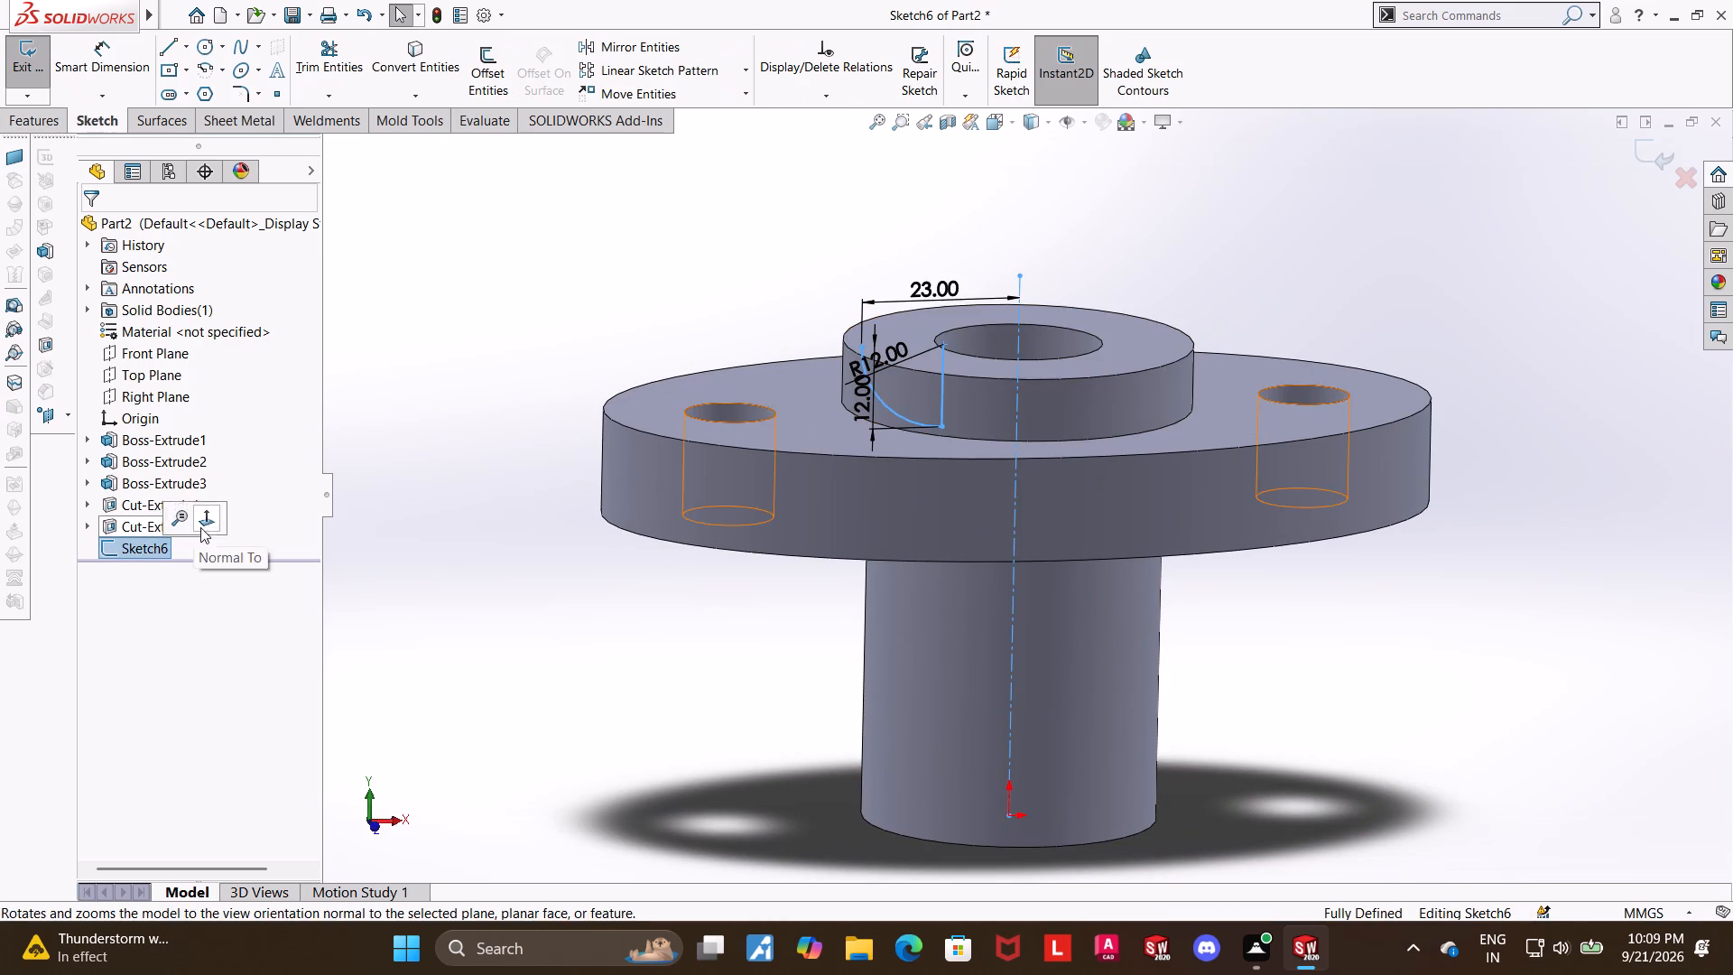
{"action": "left_click", "coordinate": [211, 522]}
Close the profile with a line along the boss's top edge from the arc's outer endpoint to its centre, and exit the sketch.
{"action": "scroll", "coordinate": [974, 294], "scroll_direction": "down", "scroll_amount": 3}
{"action": "left_click", "coordinate": [175, 45]}
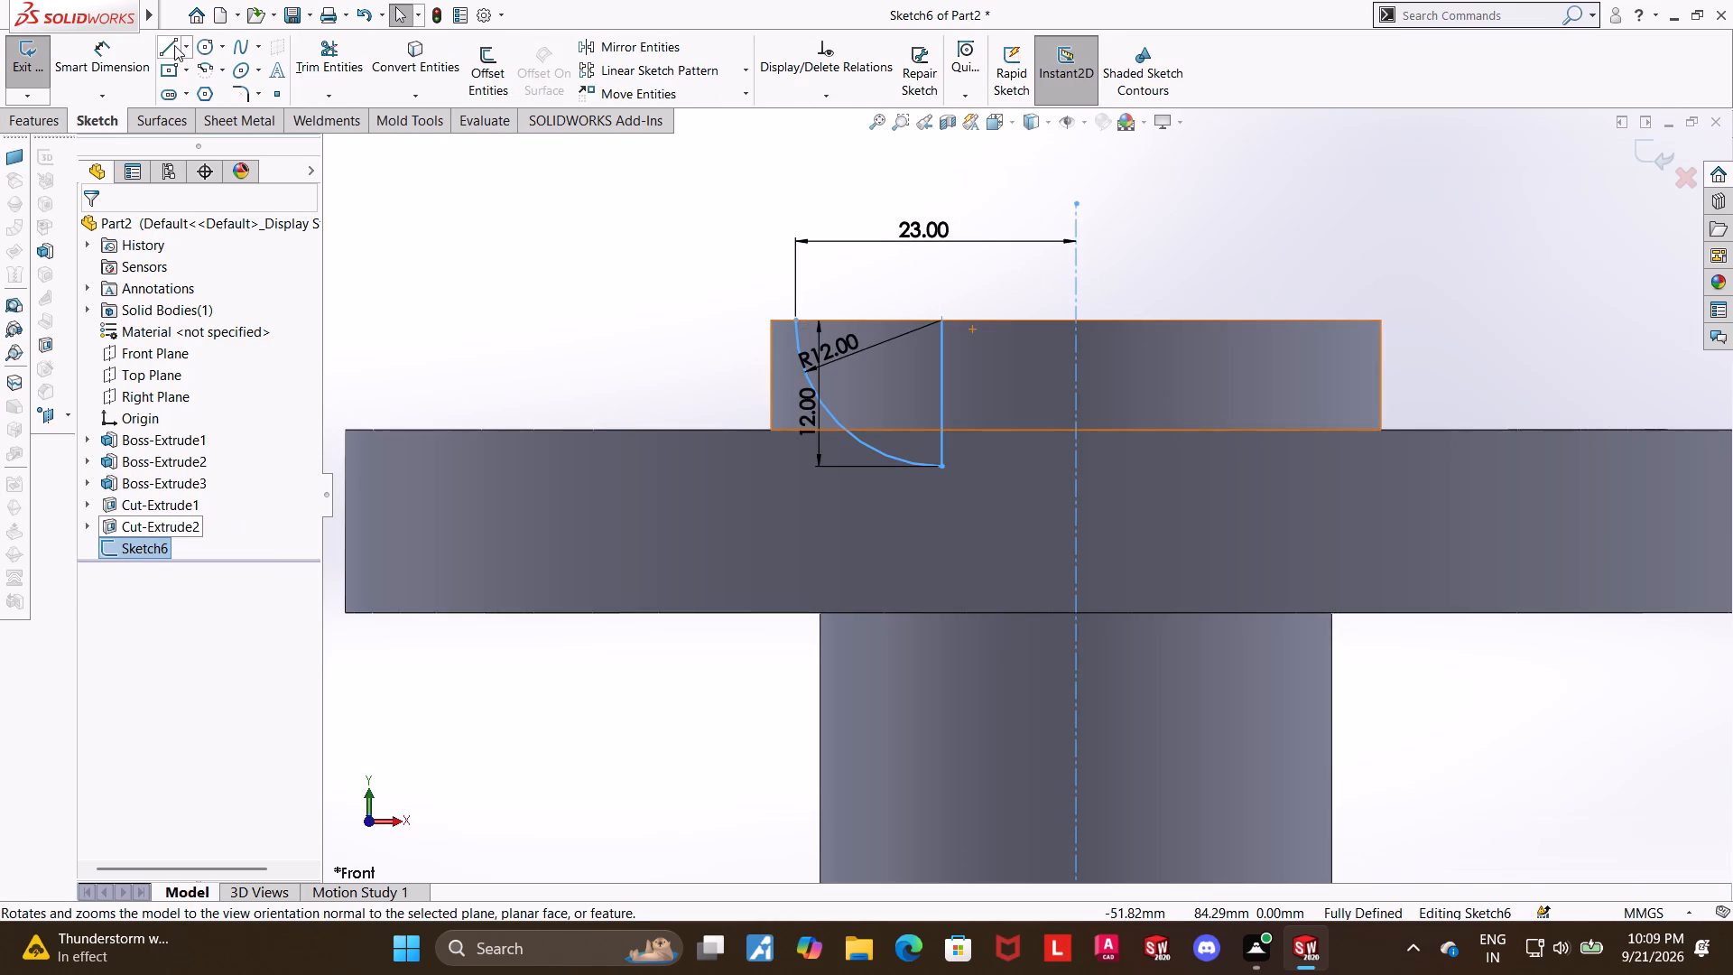
{"action": "scroll", "coordinate": [1050, 282], "scroll_direction": "down", "scroll_amount": 4}
{"action": "left_click", "coordinate": [518, 416]}
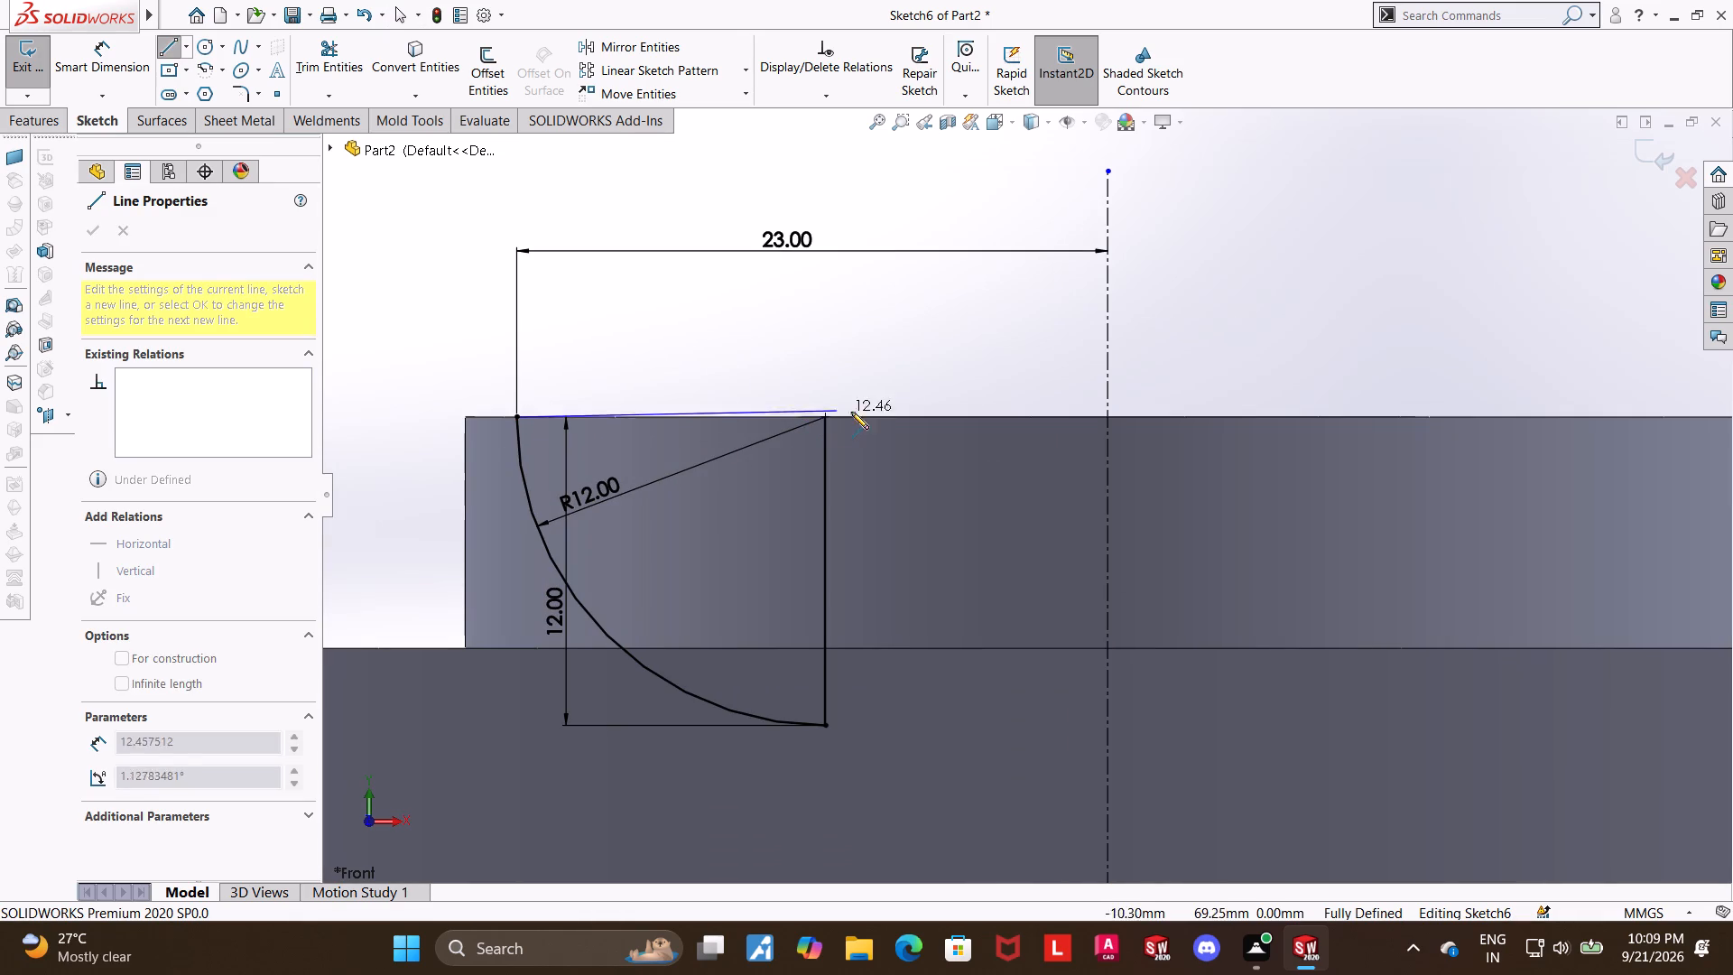
{"action": "left_click", "coordinate": [823, 417]}
{"action": "key", "text": "Escape"}
{"action": "key", "text": "Escape"}
{"action": "key", "text": "Escape"}
{"action": "key", "text": "Escape"}
{"action": "left_click", "coordinate": [1651, 153]}
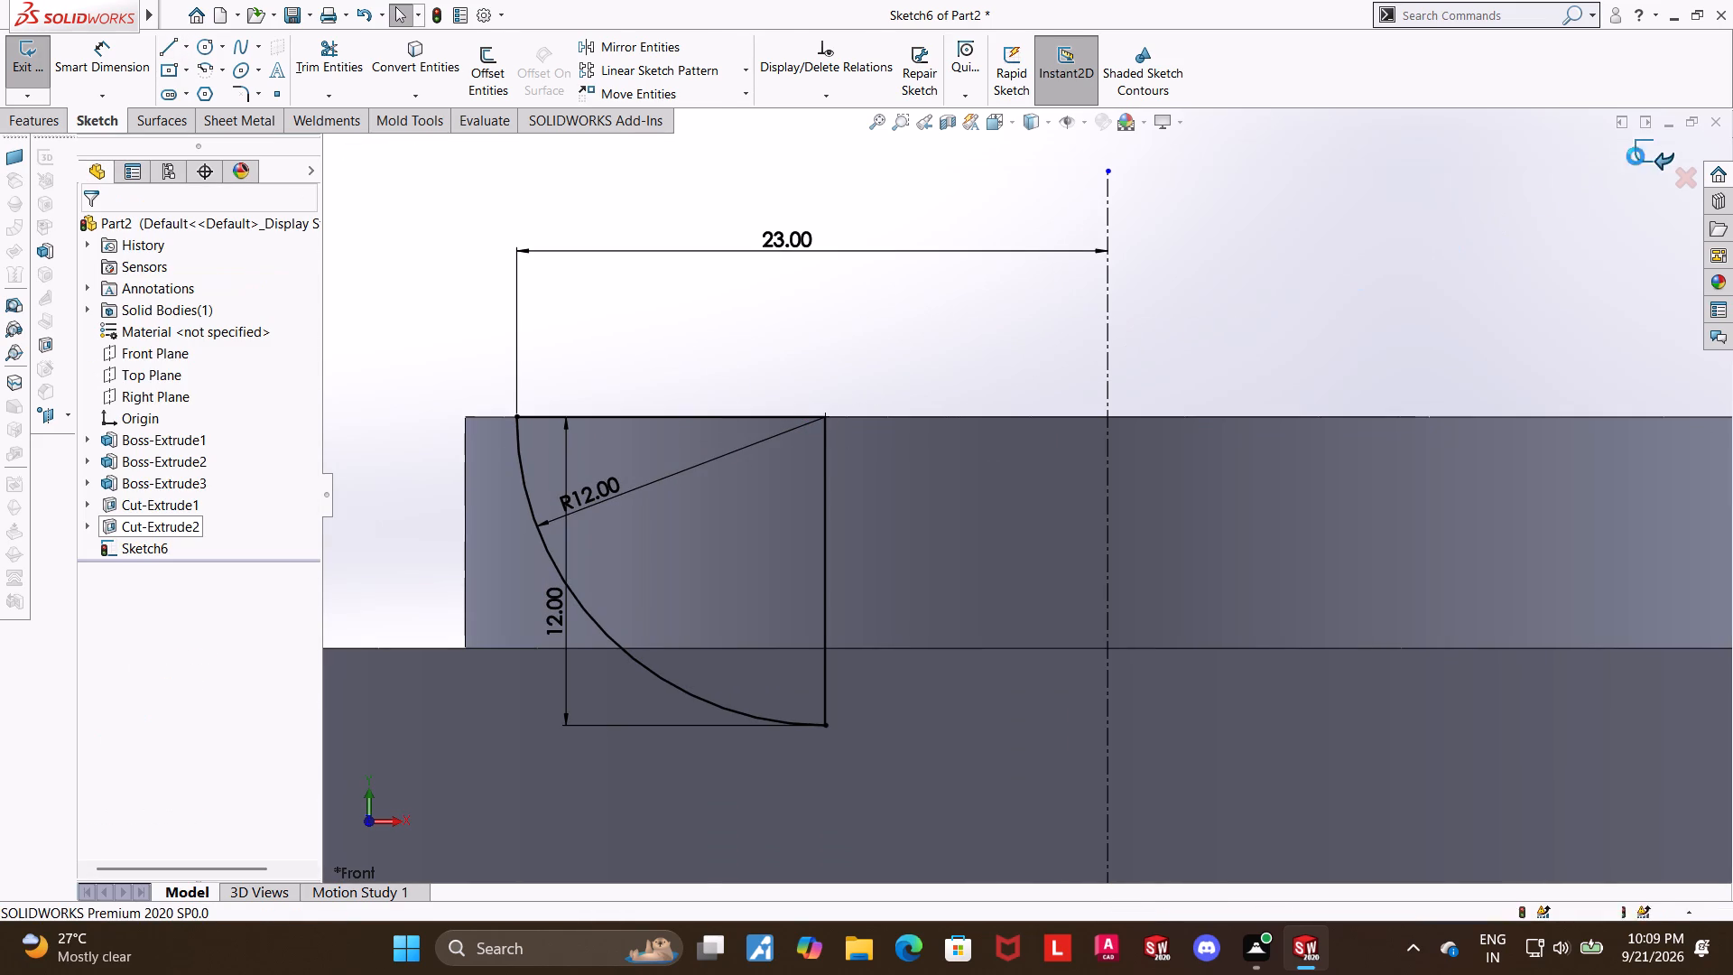
Make a 360° revolved cut of the closed arc profile about the vertical centerline.
{"action": "scroll", "coordinate": [1397, 266], "scroll_direction": "up", "scroll_amount": 2}
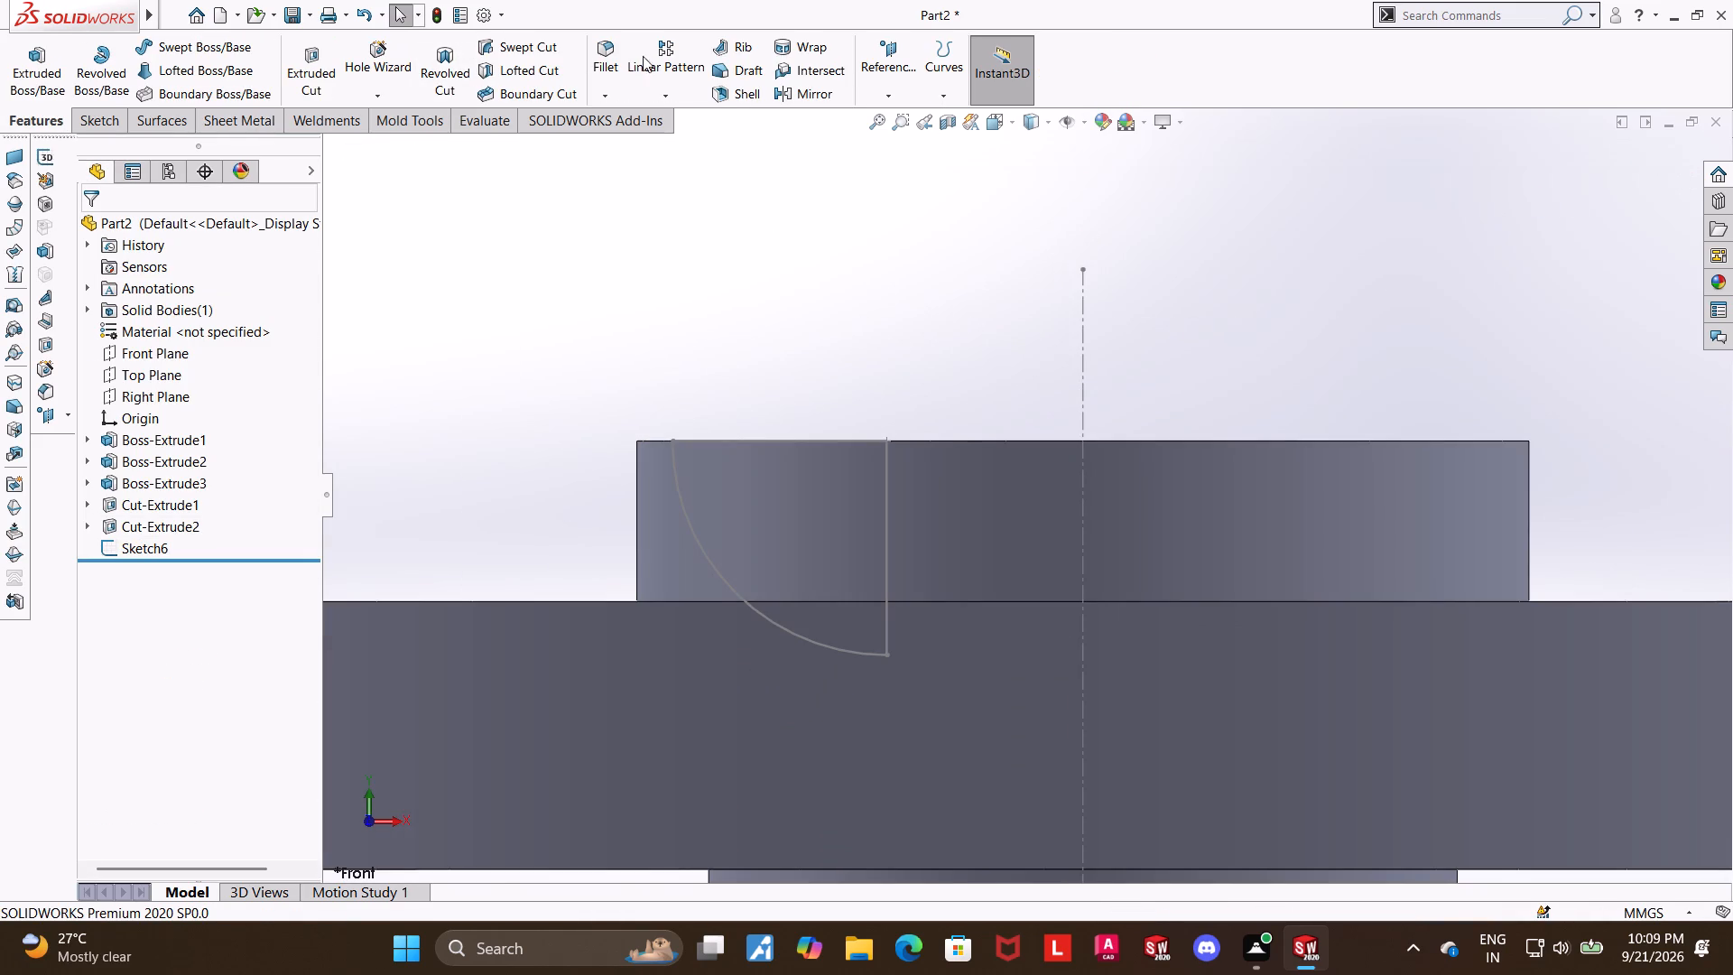
{"action": "left_click", "coordinate": [435, 67]}
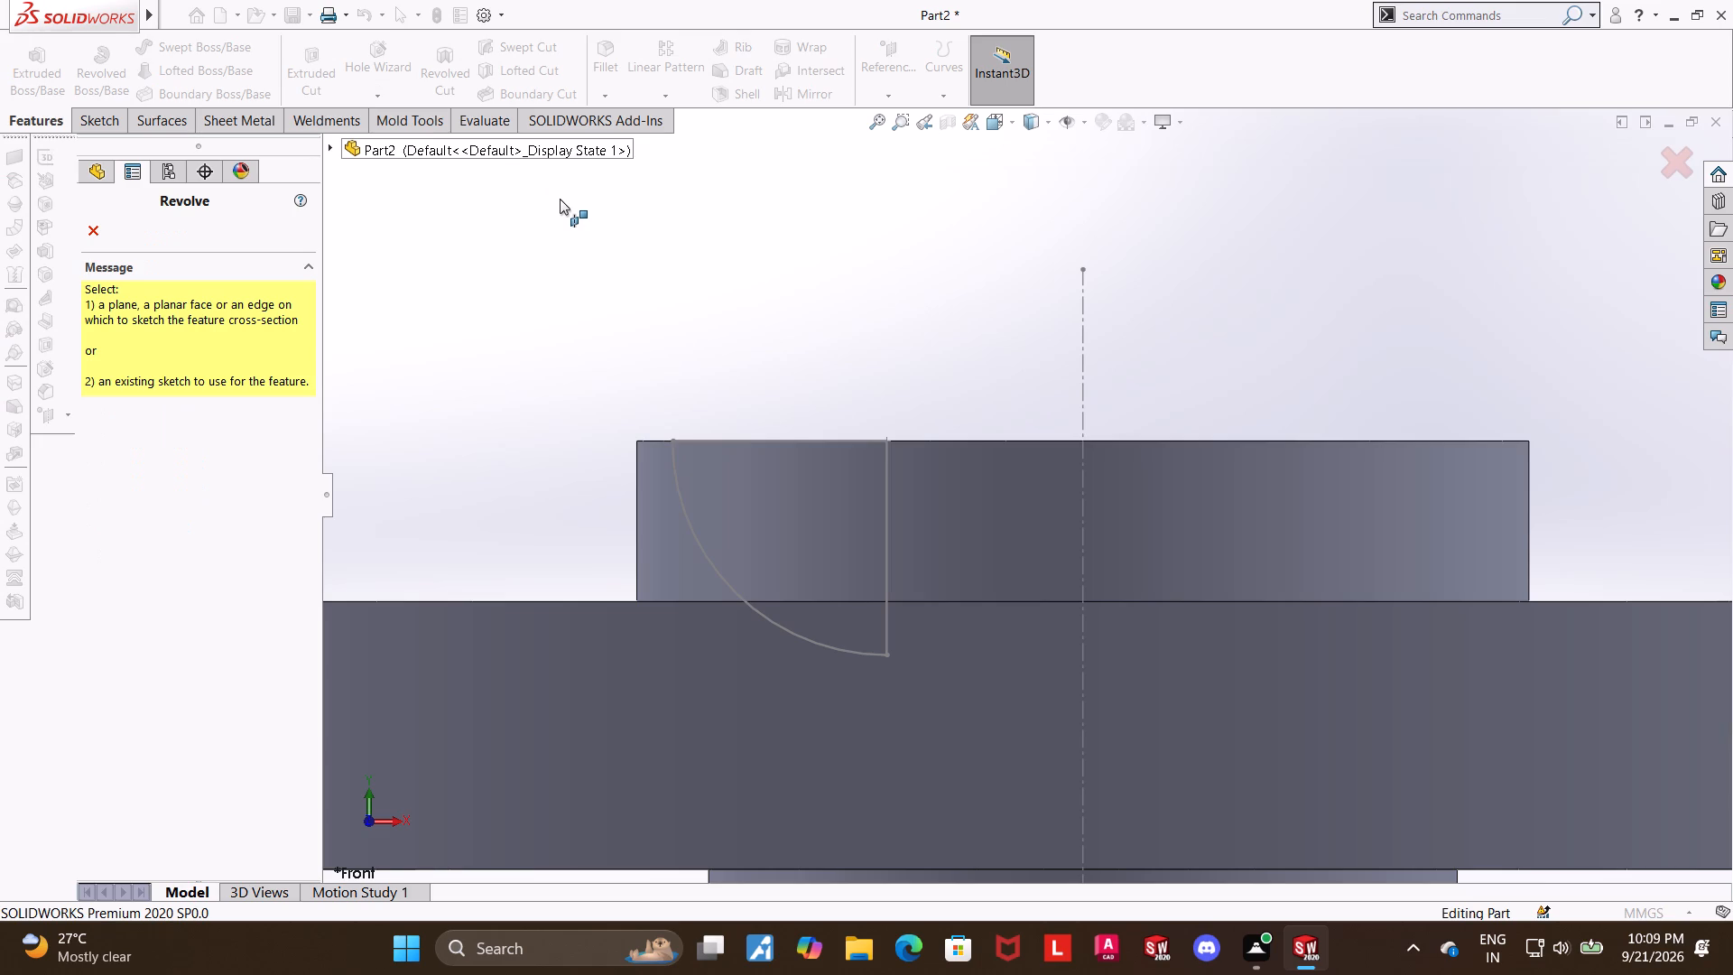
{"action": "left_click", "coordinate": [1078, 376]}
{"action": "middle_click_drag", "start_coordinate": [857, 348], "coordinate": [882, 388]}
{"action": "middle_click", "coordinate": [885, 408]}
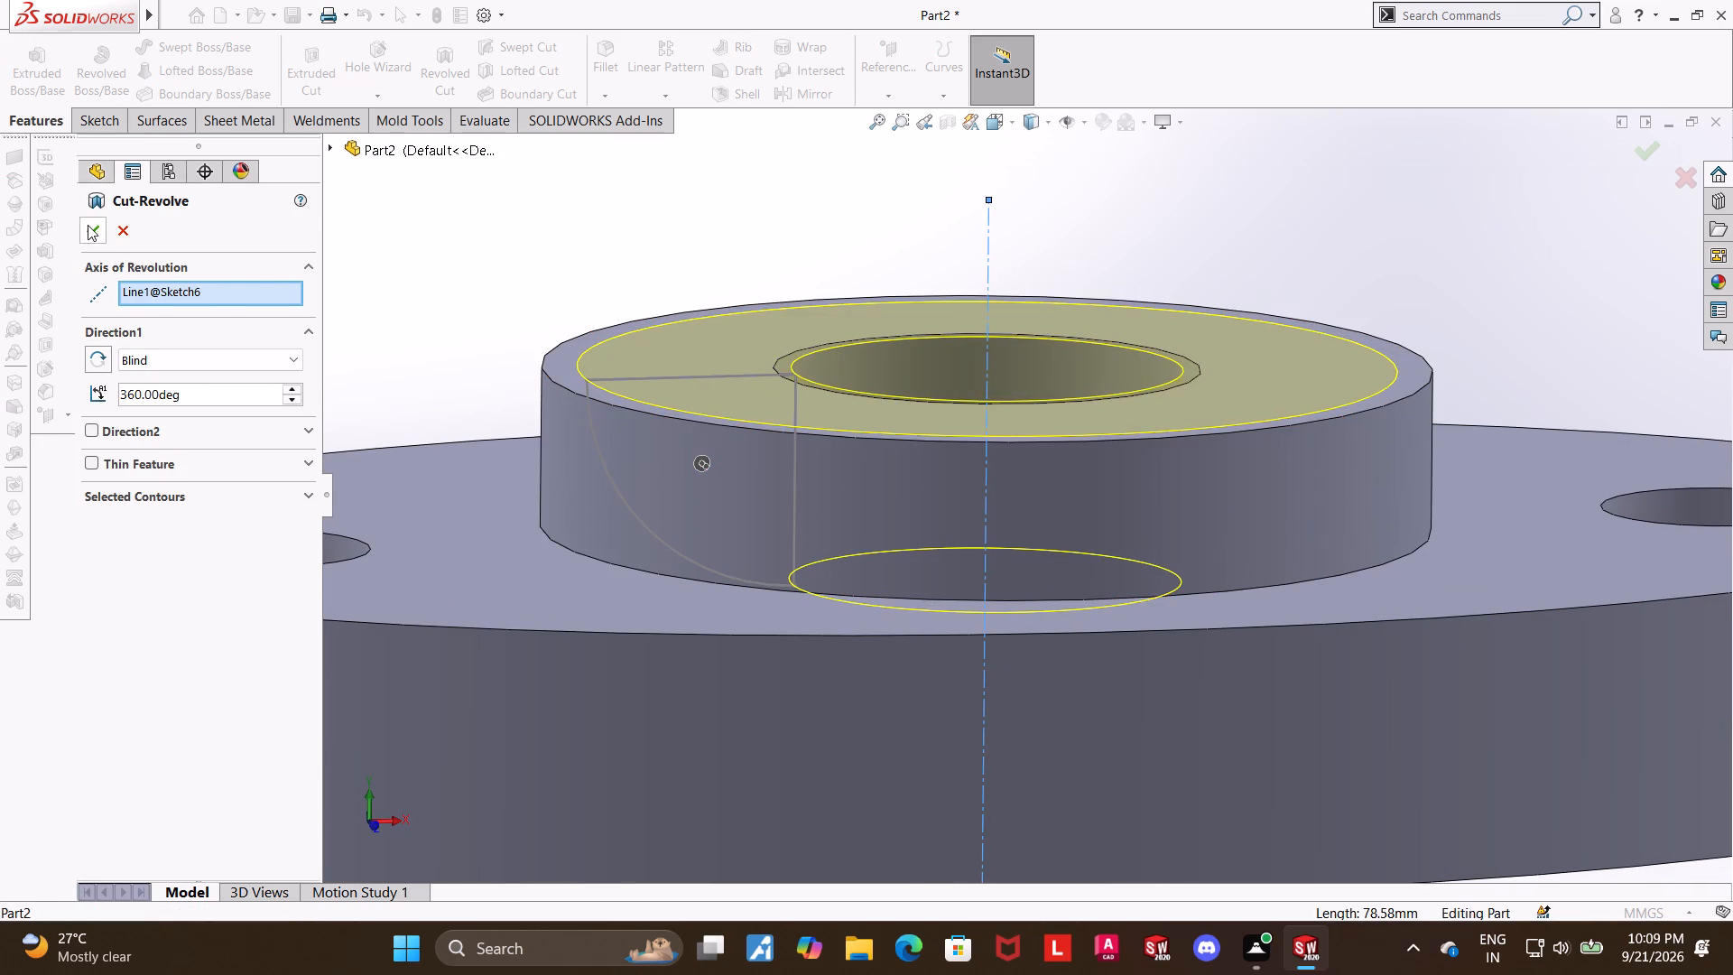
{"action": "left_click", "coordinate": [84, 223]}
{"action": "scroll", "coordinate": [895, 228], "scroll_direction": "up", "scroll_amount": 3}
{"action": "left_click", "coordinate": [1169, 293]}
Examine the revolved recess in the boss from above, the part's side profile and the bored lower end of the cylinder.
{"action": "middle_click_drag", "start_coordinate": [1213, 327], "coordinate": [1216, 457]}
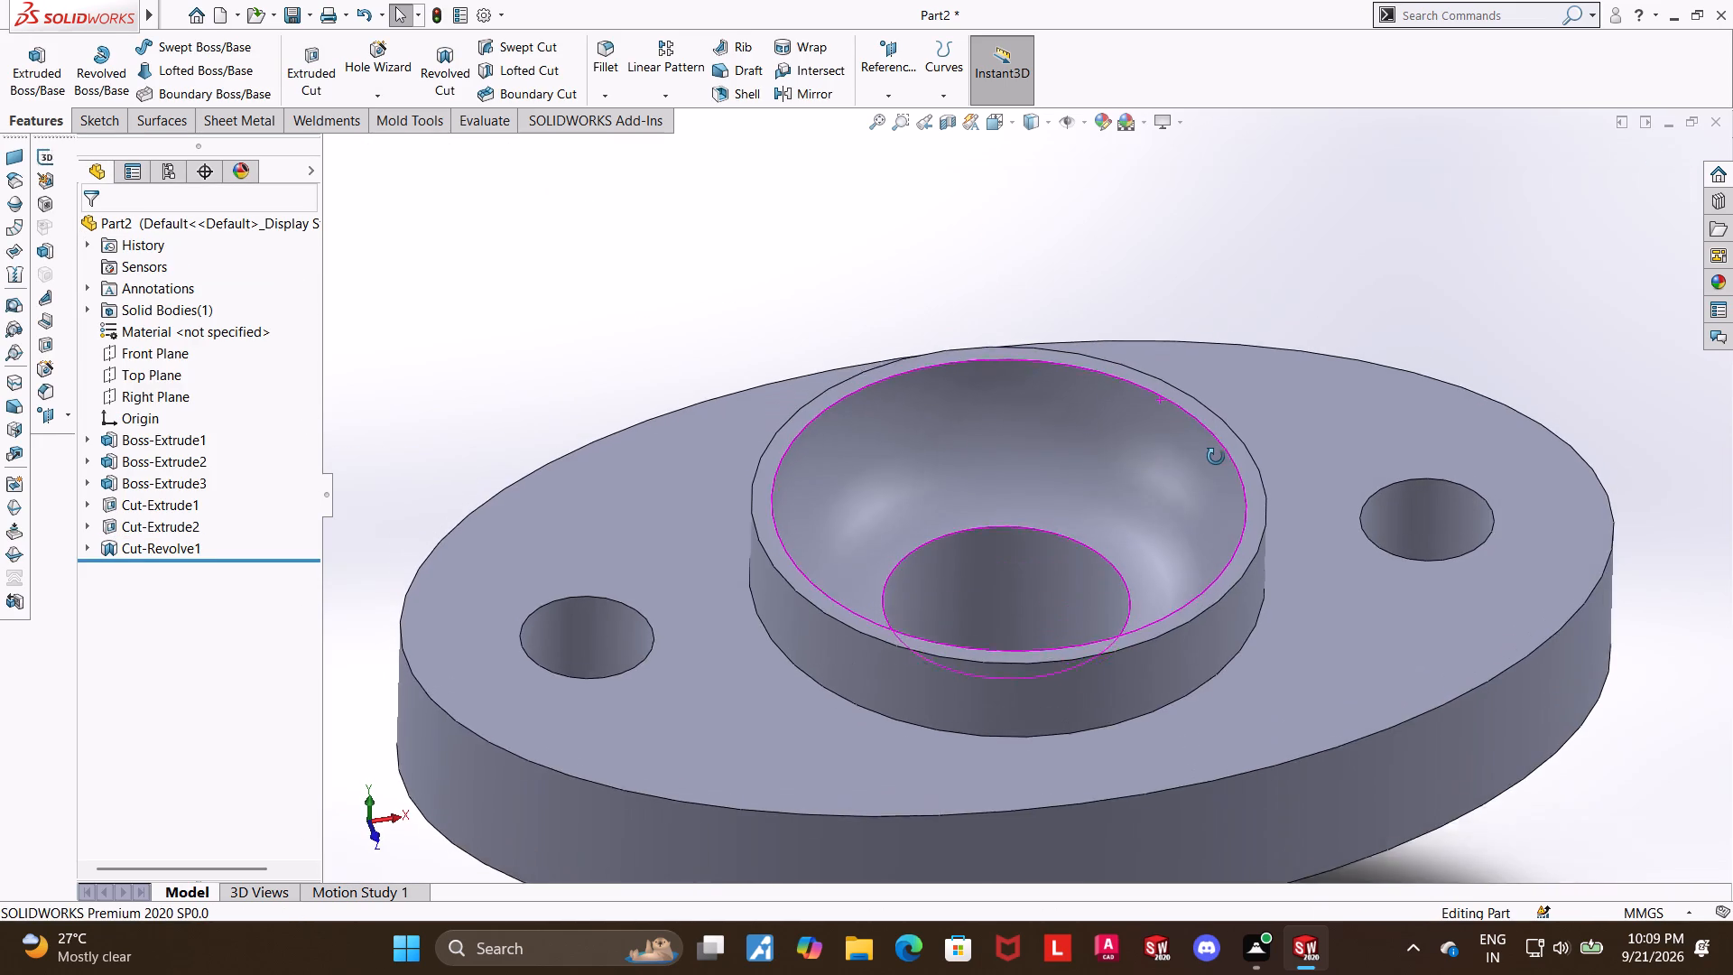
{"action": "middle_click_drag", "start_coordinate": [1216, 457], "coordinate": [1214, 462]}
{"action": "scroll", "coordinate": [1193, 409], "scroll_direction": "up", "scroll_amount": 4}
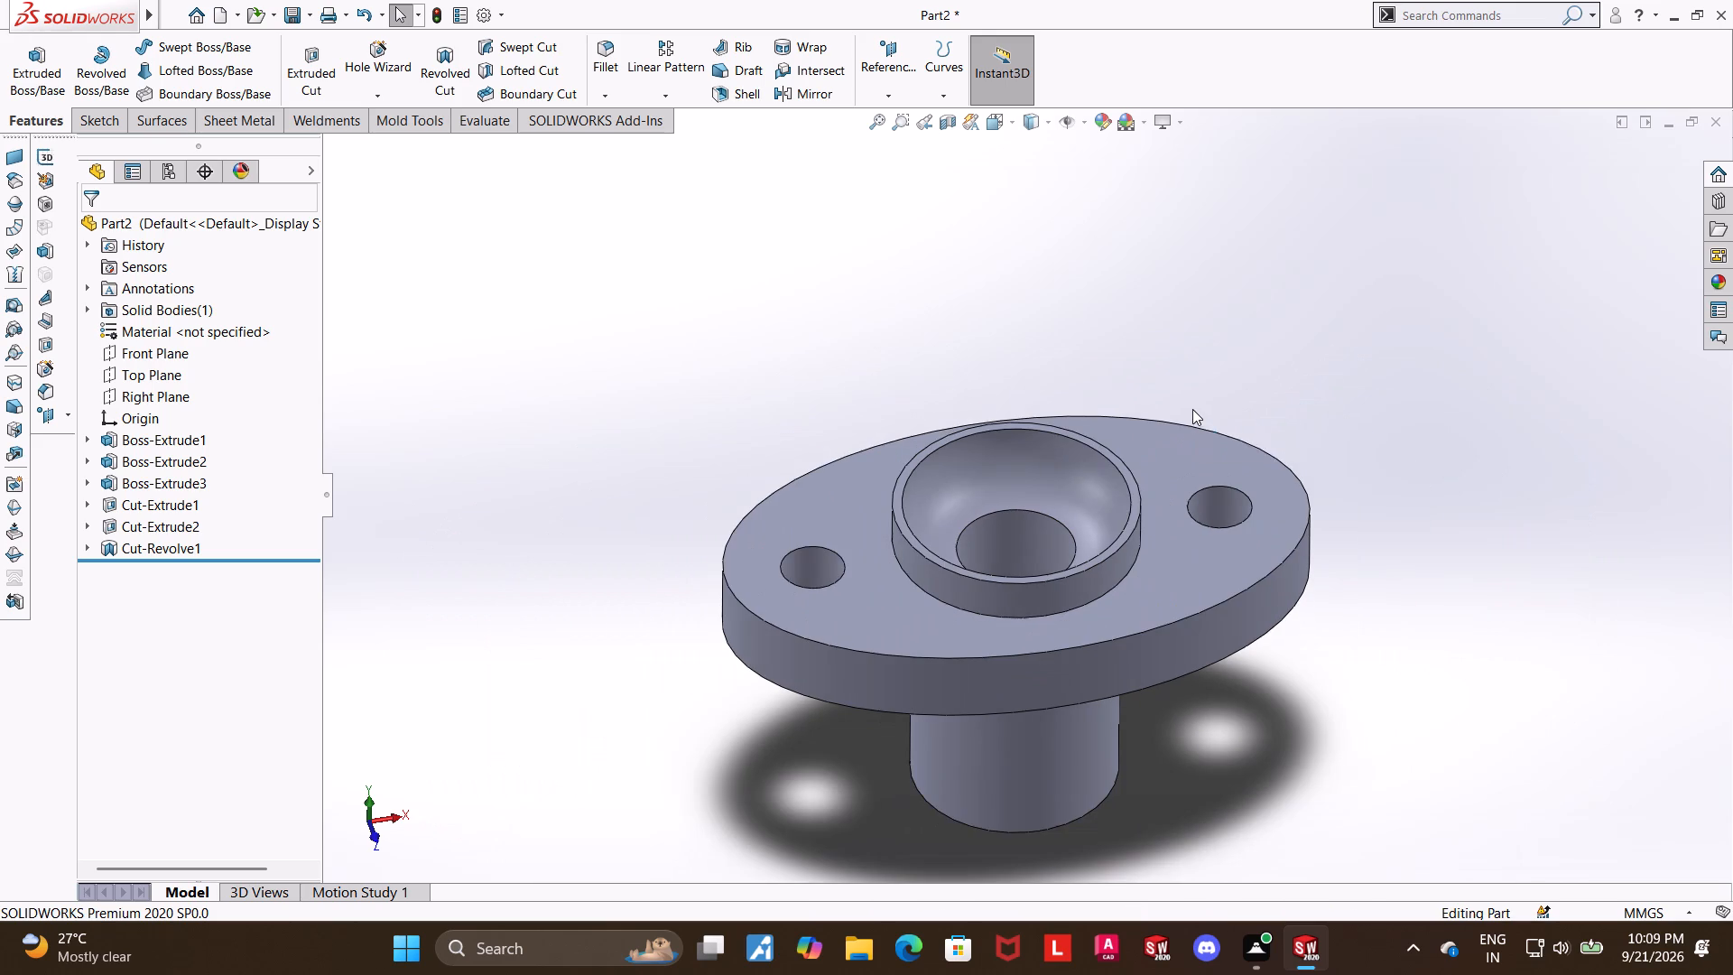
{"action": "scroll", "coordinate": [1191, 409], "scroll_direction": "up", "scroll_amount": 2}
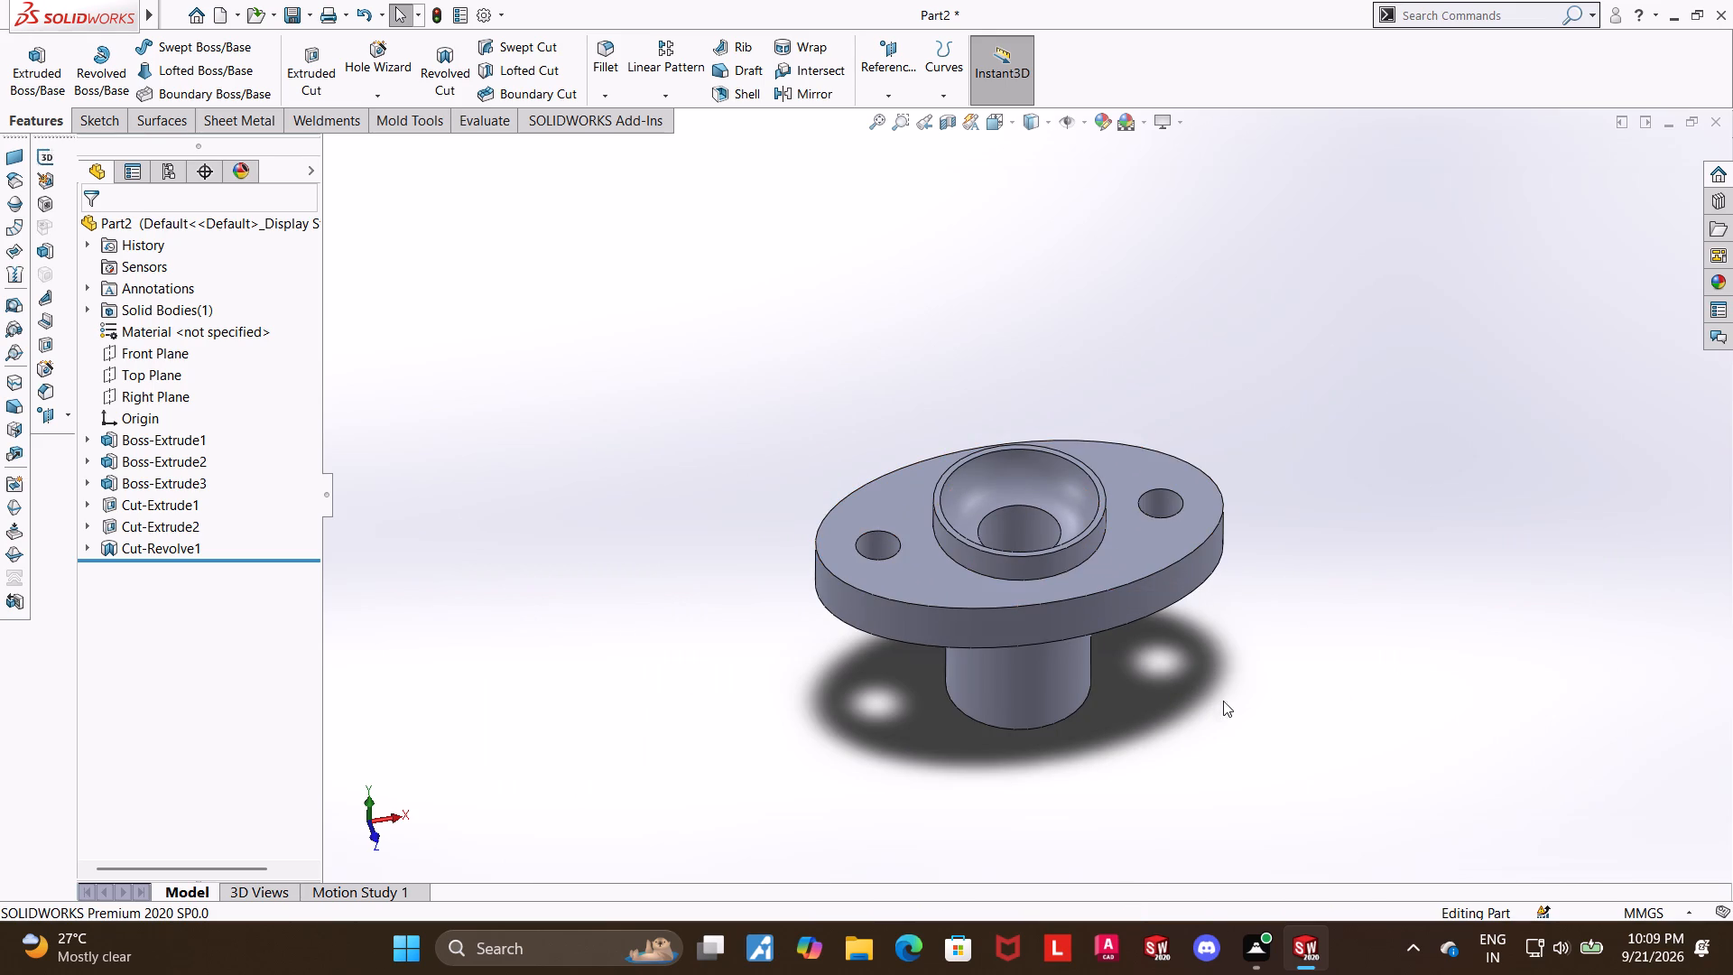
{"action": "scroll", "coordinate": [1228, 705], "scroll_direction": "down", "scroll_amount": 3}
{"action": "middle_click_drag", "start_coordinate": [945, 562], "coordinate": [955, 388]}
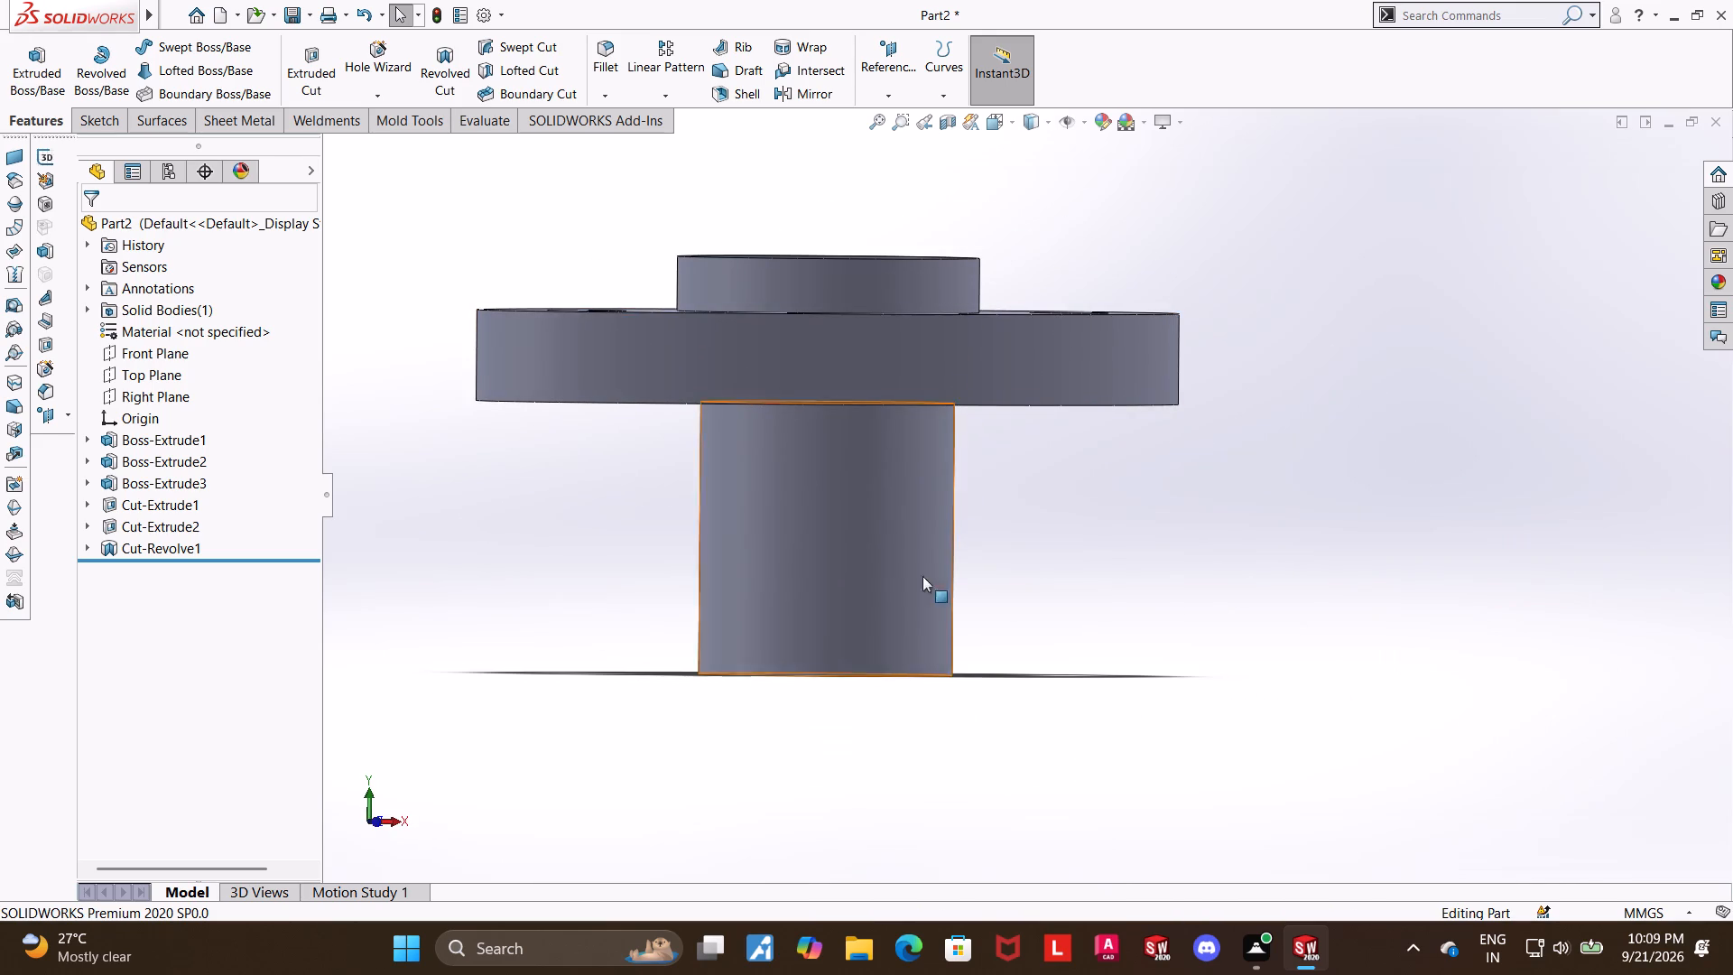
{"action": "scroll", "coordinate": [843, 648], "scroll_direction": "down", "scroll_amount": 5}
{"action": "scroll", "coordinate": [858, 706], "scroll_direction": "up", "scroll_amount": 1}
{"action": "middle_click_drag", "start_coordinate": [879, 647], "coordinate": [910, 528]}
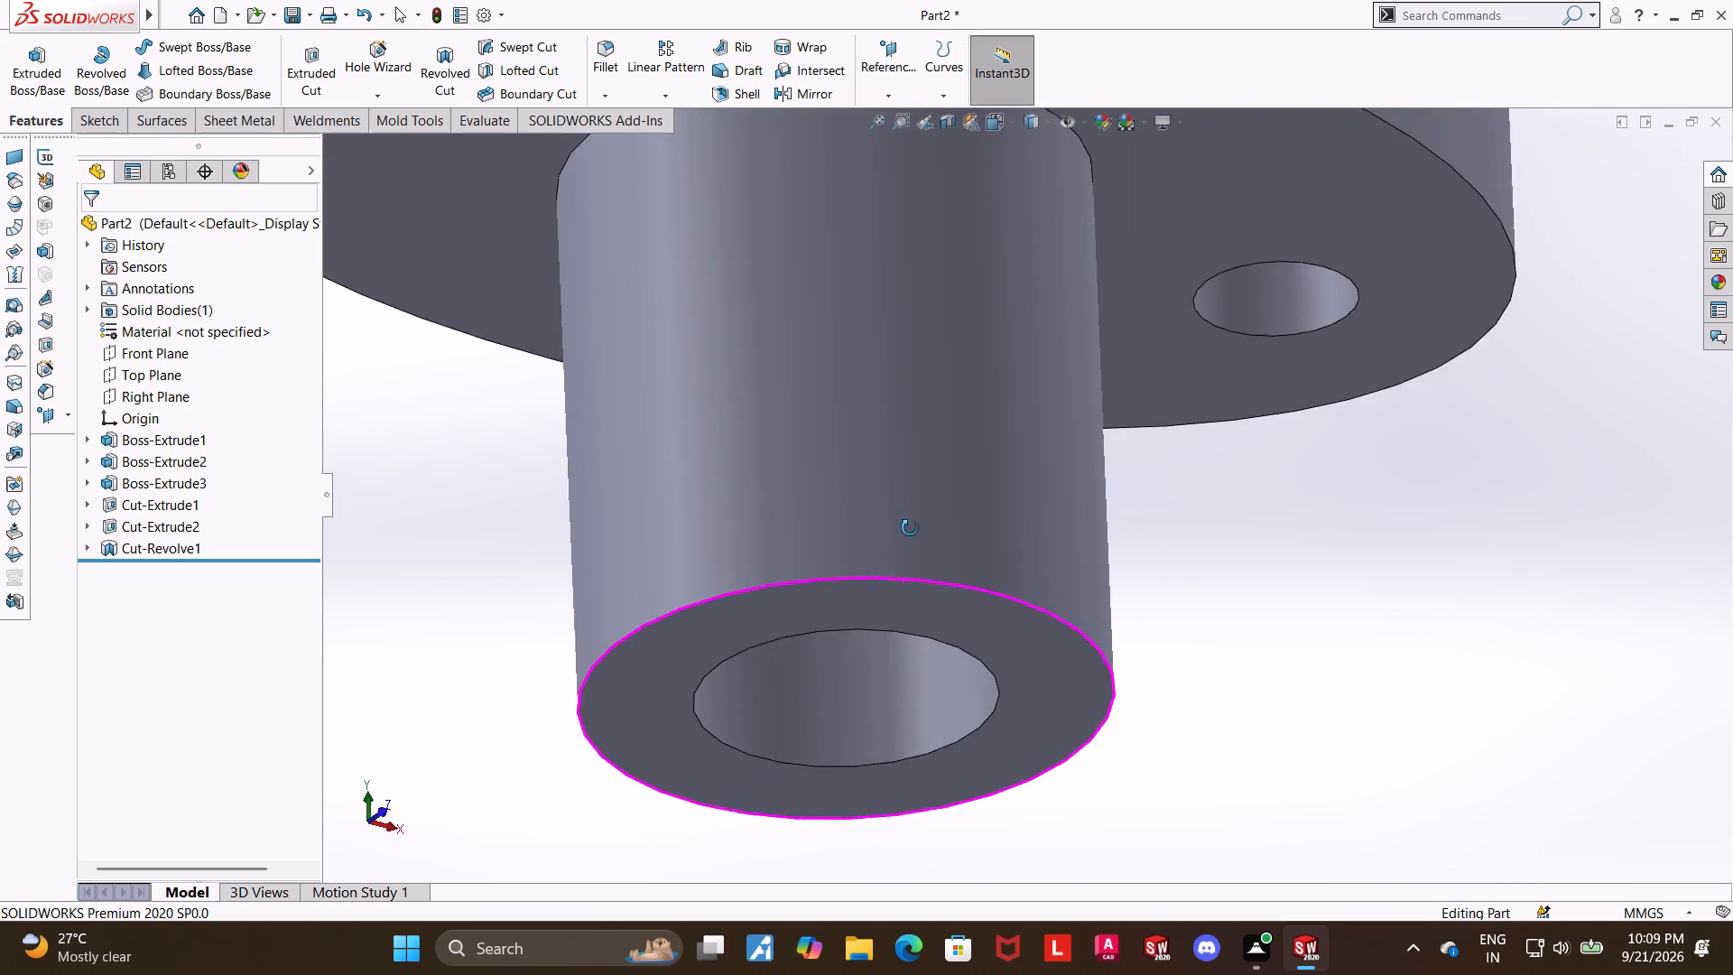
Chamfer the bore's edge at the cylinder's lower end with a 9 mm distance and a 15° angle.
{"action": "middle_click_drag", "start_coordinate": [910, 528], "coordinate": [921, 493]}
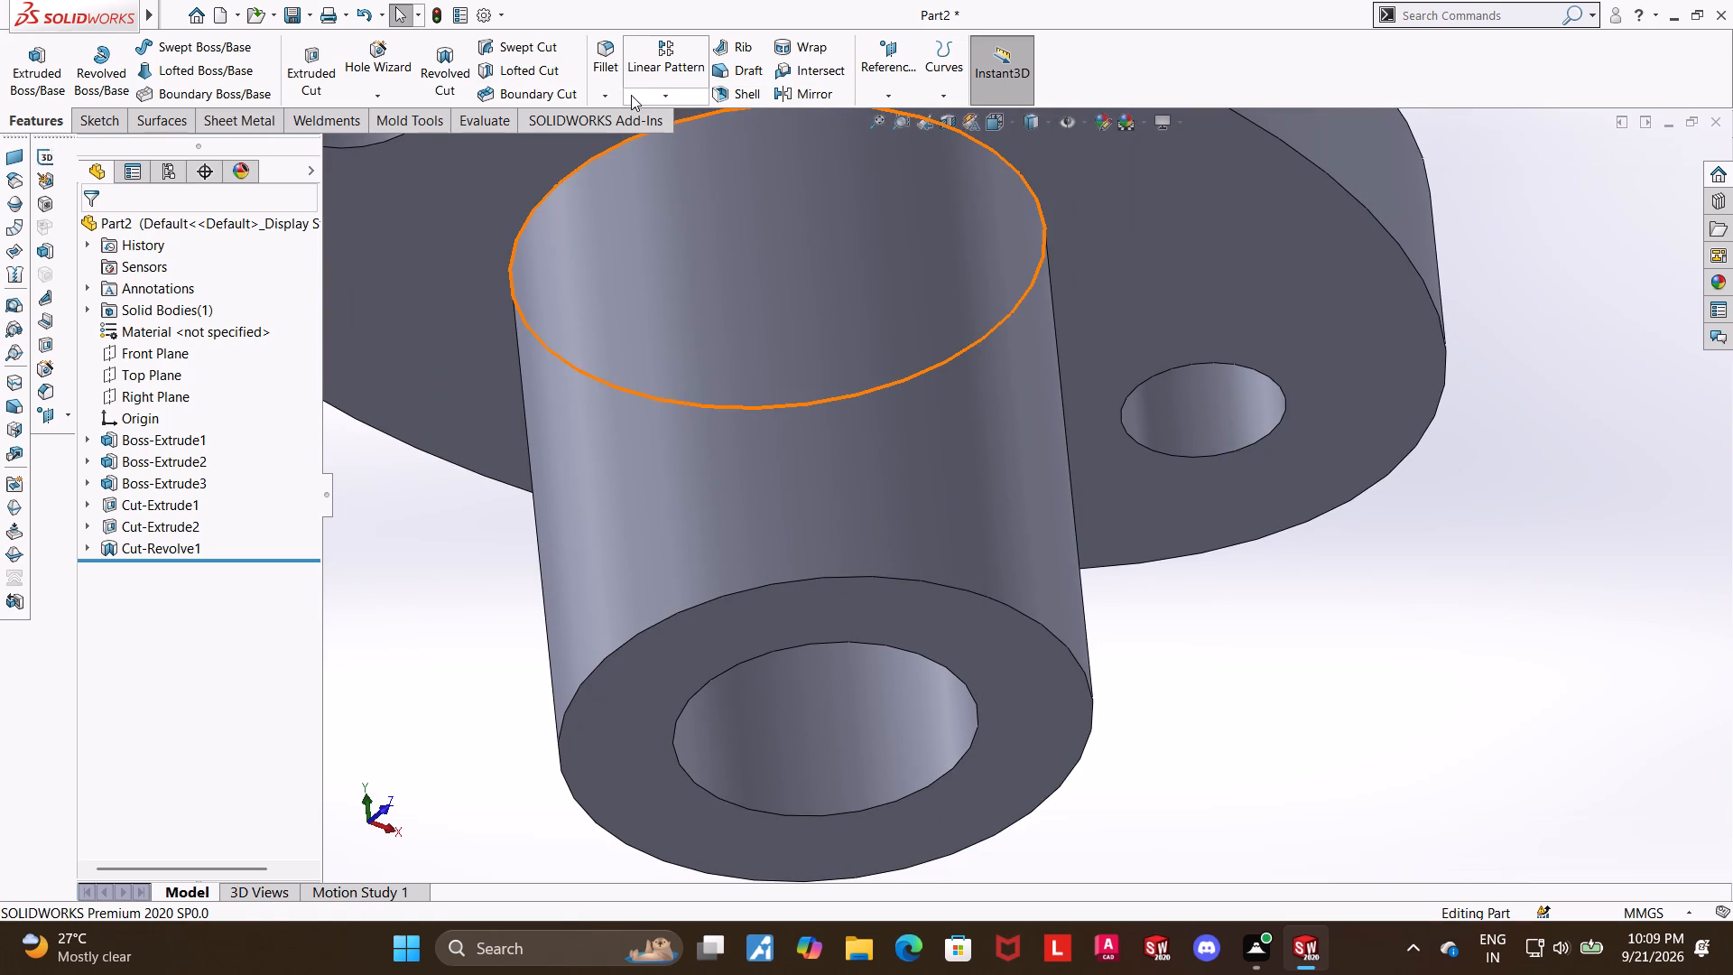
{"action": "left_click", "coordinate": [605, 93]}
{"action": "left_click", "coordinate": [621, 132]}
{"action": "left_click", "coordinate": [893, 644]}
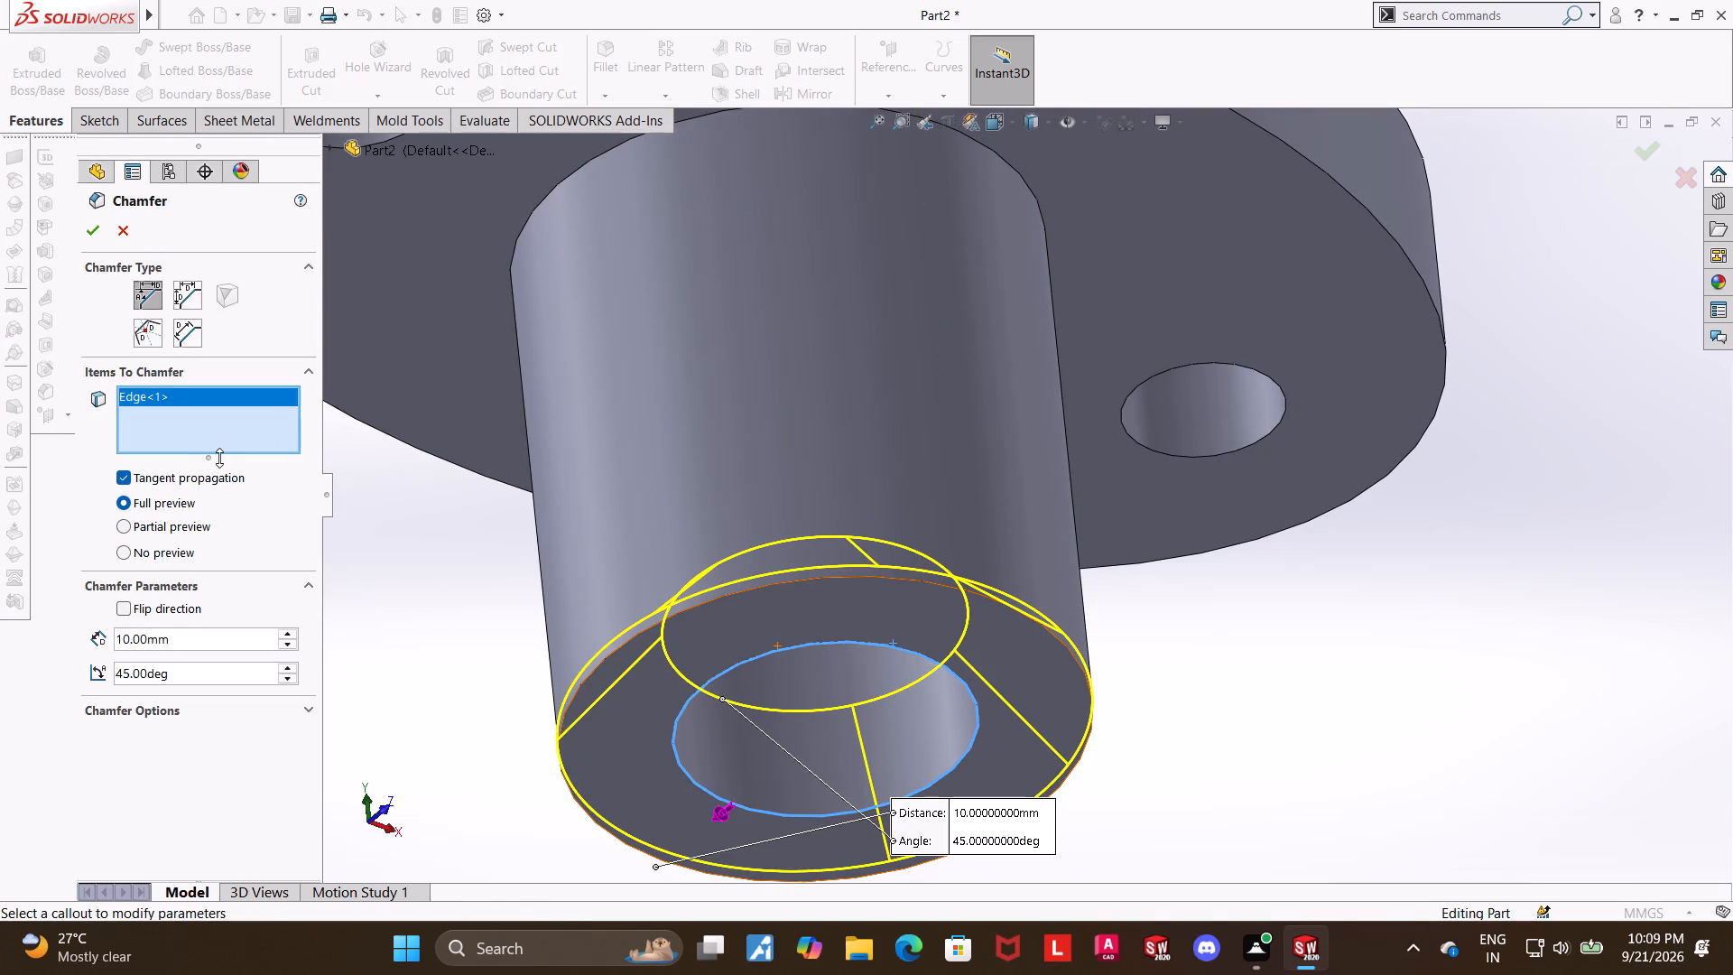
{"action": "left_click", "coordinate": [197, 636]}
{"action": "left_click_drag", "start_coordinate": [188, 636], "coordinate": [30, 637]}
{"action": "key", "text": "9"}
{"action": "key", "text": "Return"}
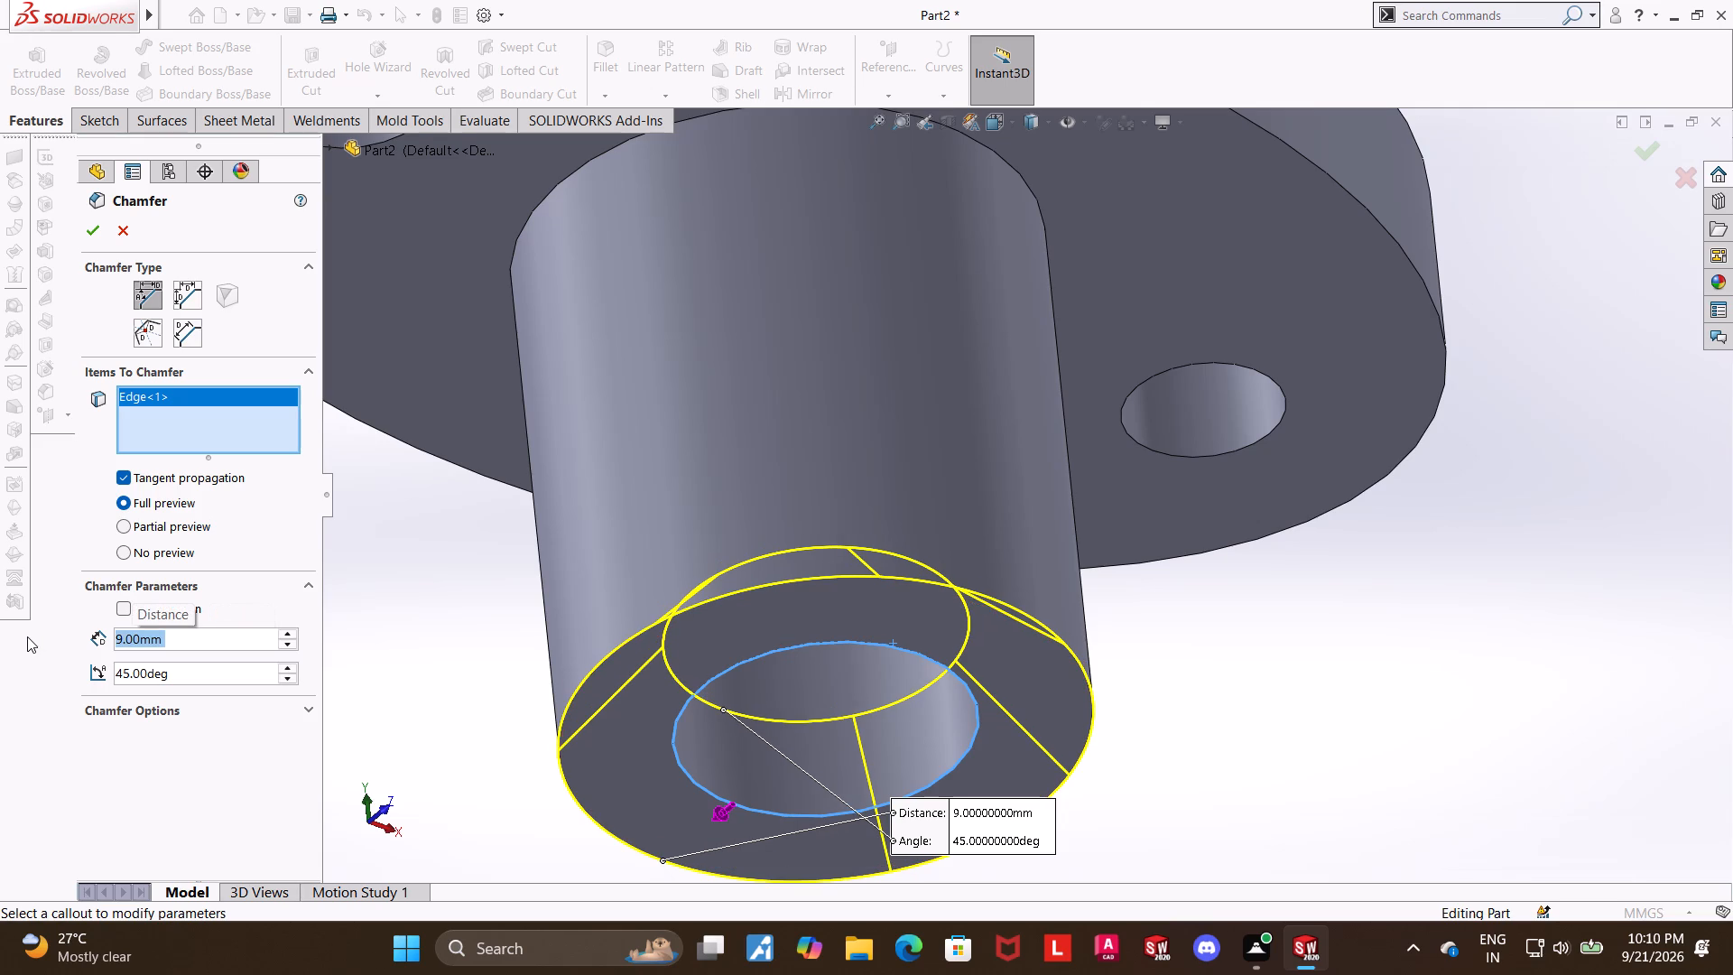
{"action": "left_click_drag", "start_coordinate": [194, 681], "coordinate": [51, 664]}
{"action": "type", "text": "145"}
{"action": "key", "text": "BackSpace"}
{"action": "key", "text": "BackSpace"}
{"action": "key", "text": "5"}
{"action": "key", "text": "Return"}
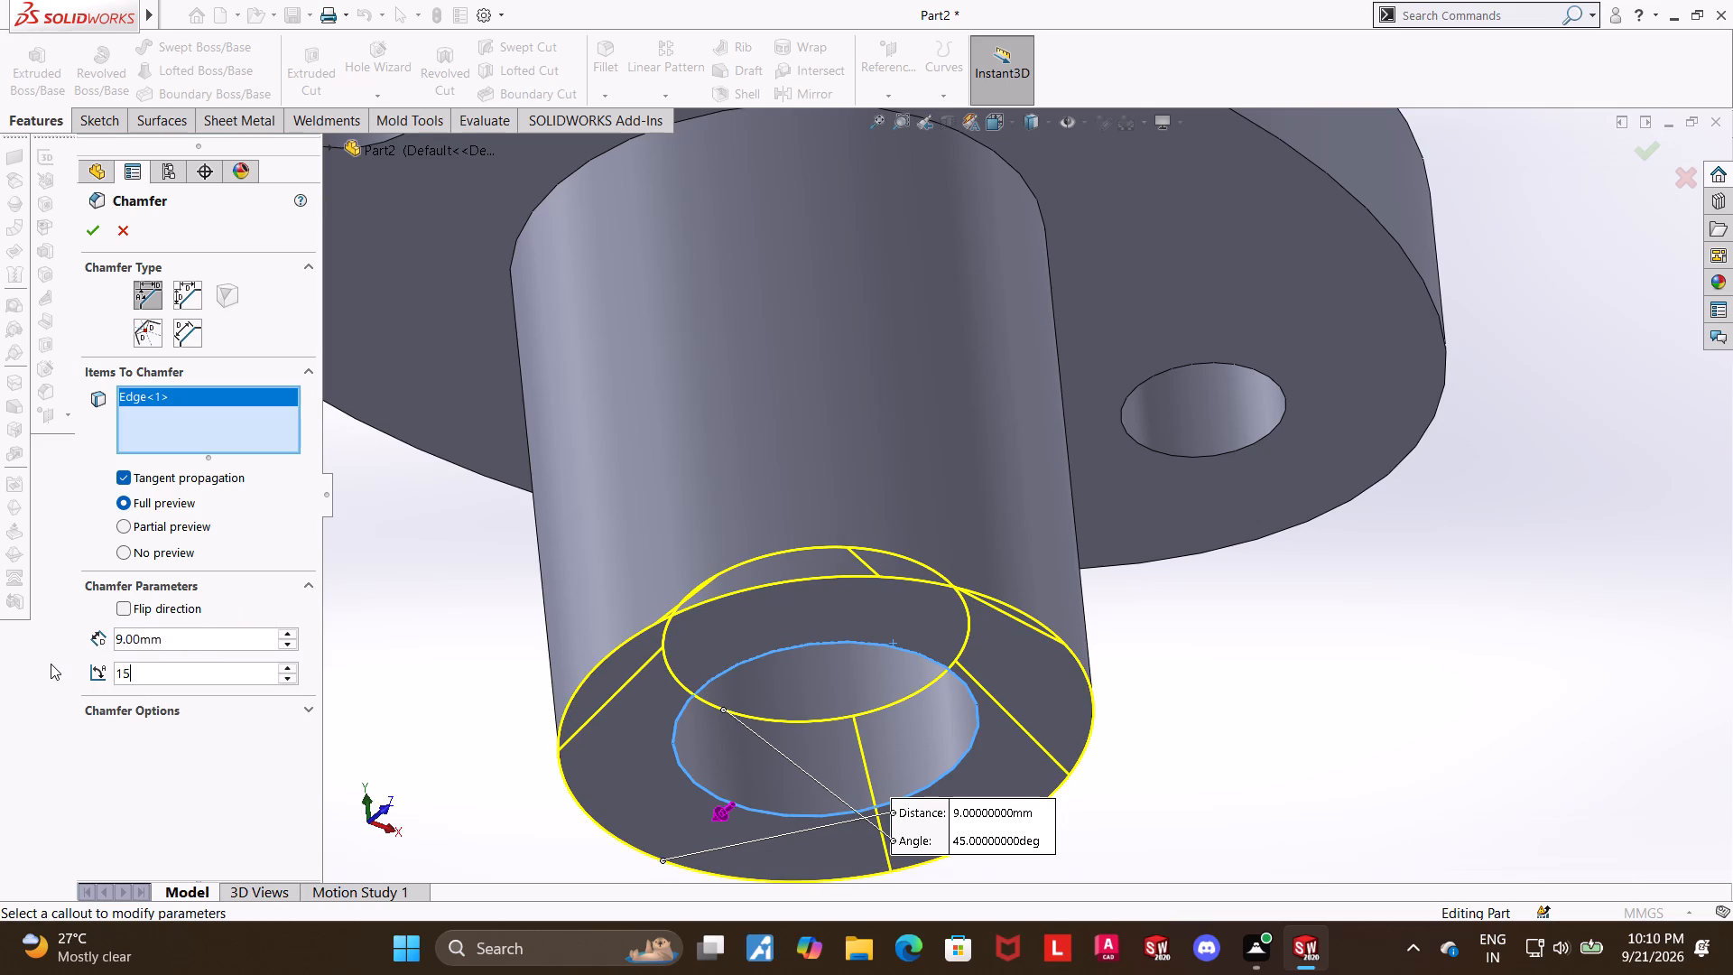
{"action": "left_click", "coordinate": [88, 228]}
{"action": "left_click", "coordinate": [1315, 678]}
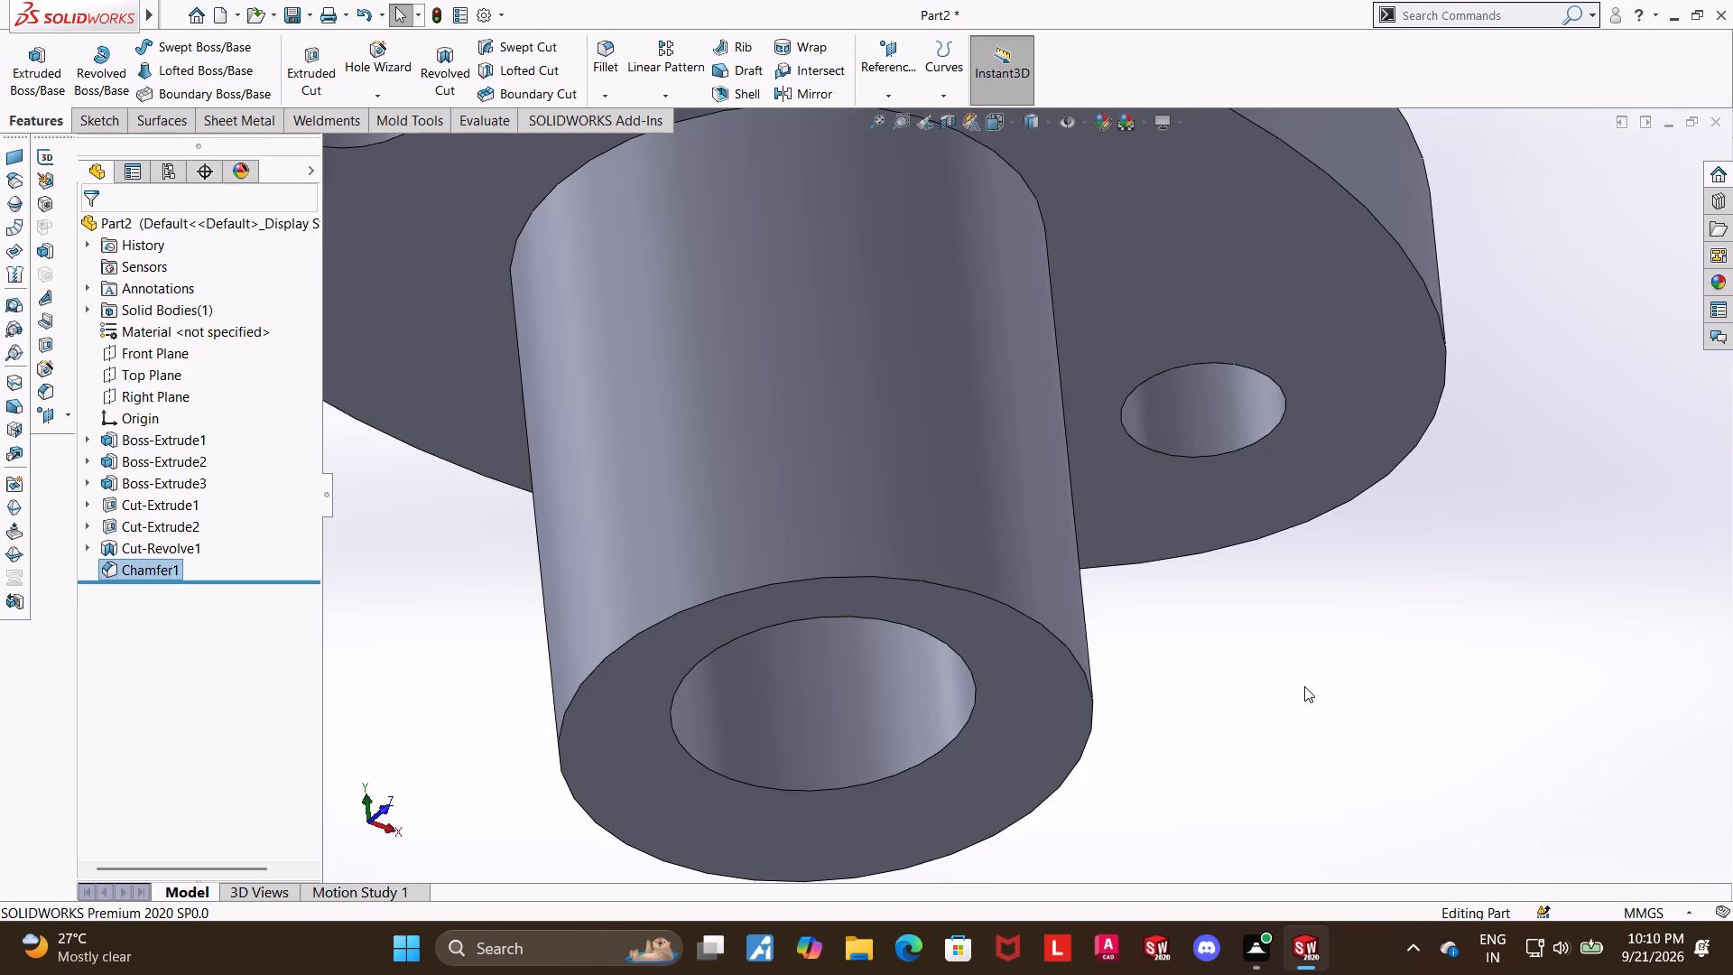
Examine the chamfered lower end of the bore, the part's side profile and the recessed boss from above.
{"action": "middle_click_drag", "start_coordinate": [1296, 729], "coordinate": [1268, 867]}
{"action": "scroll", "coordinate": [1268, 867], "scroll_direction": "up", "scroll_amount": 5}
{"action": "scroll", "coordinate": [873, 782], "scroll_direction": "down", "scroll_amount": 5}
{"action": "middle_click_drag", "start_coordinate": [929, 713], "coordinate": [1033, 491]}
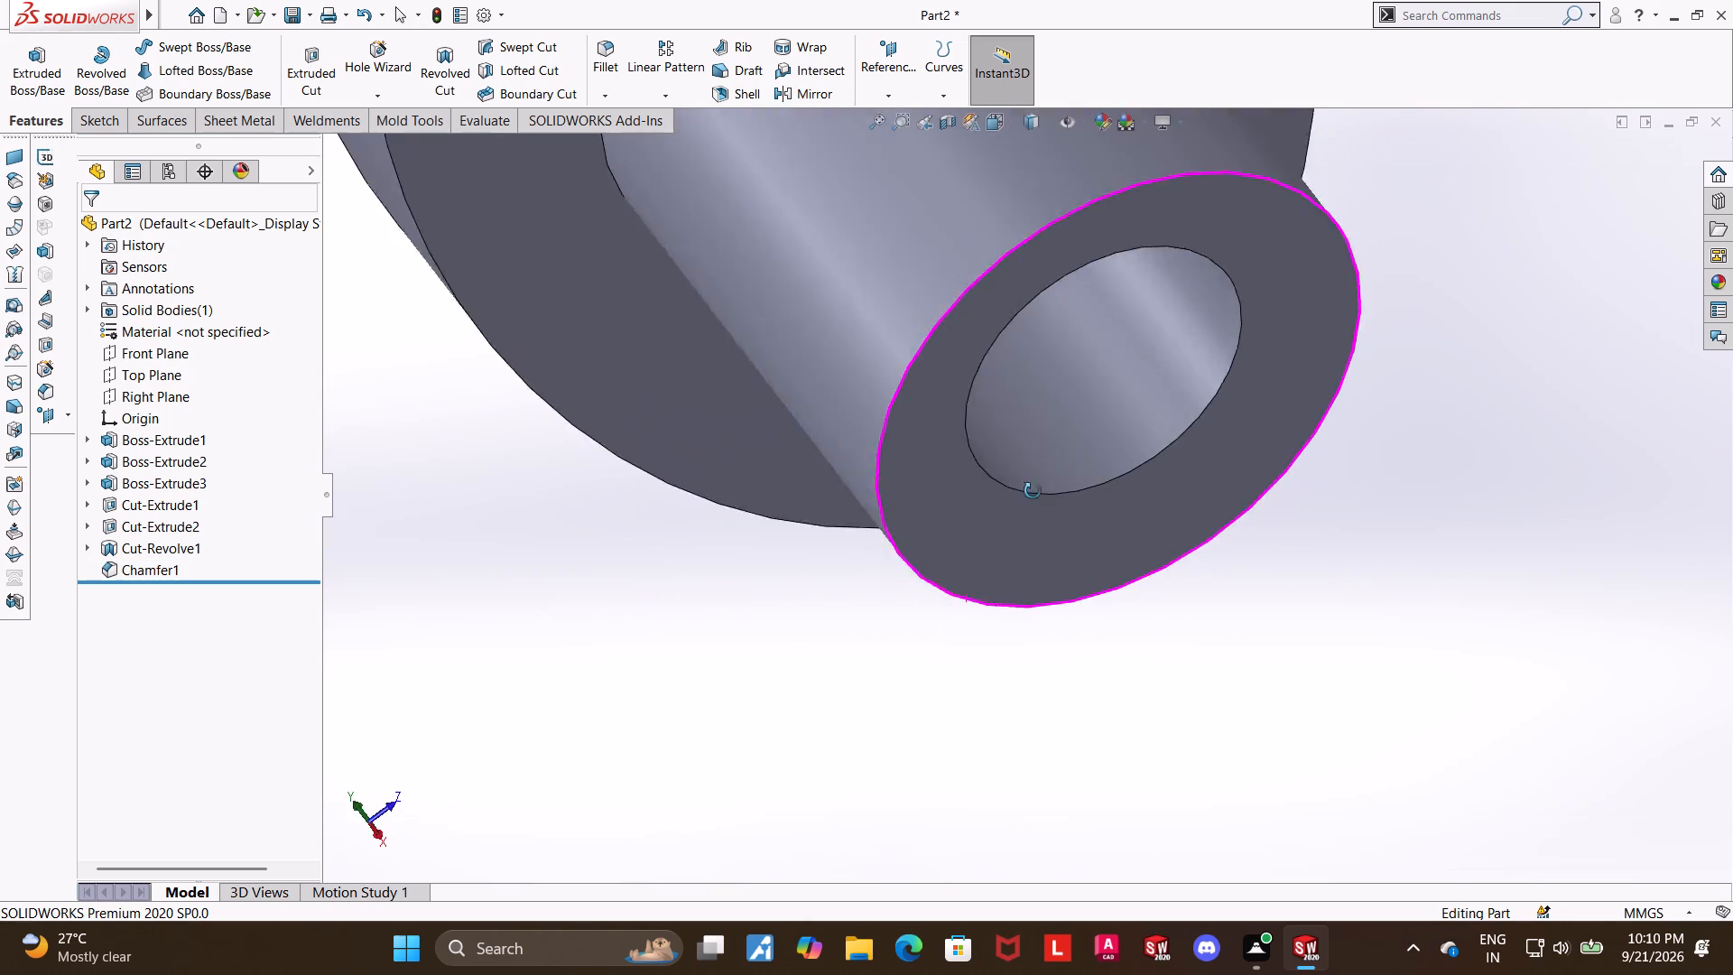
{"action": "middle_click_drag", "start_coordinate": [1033, 491], "coordinate": [1093, 489]}
{"action": "scroll", "coordinate": [805, 674], "scroll_direction": "up", "scroll_amount": 3}
{"action": "middle_click_drag", "start_coordinate": [1251, 441], "coordinate": [1246, 446]}
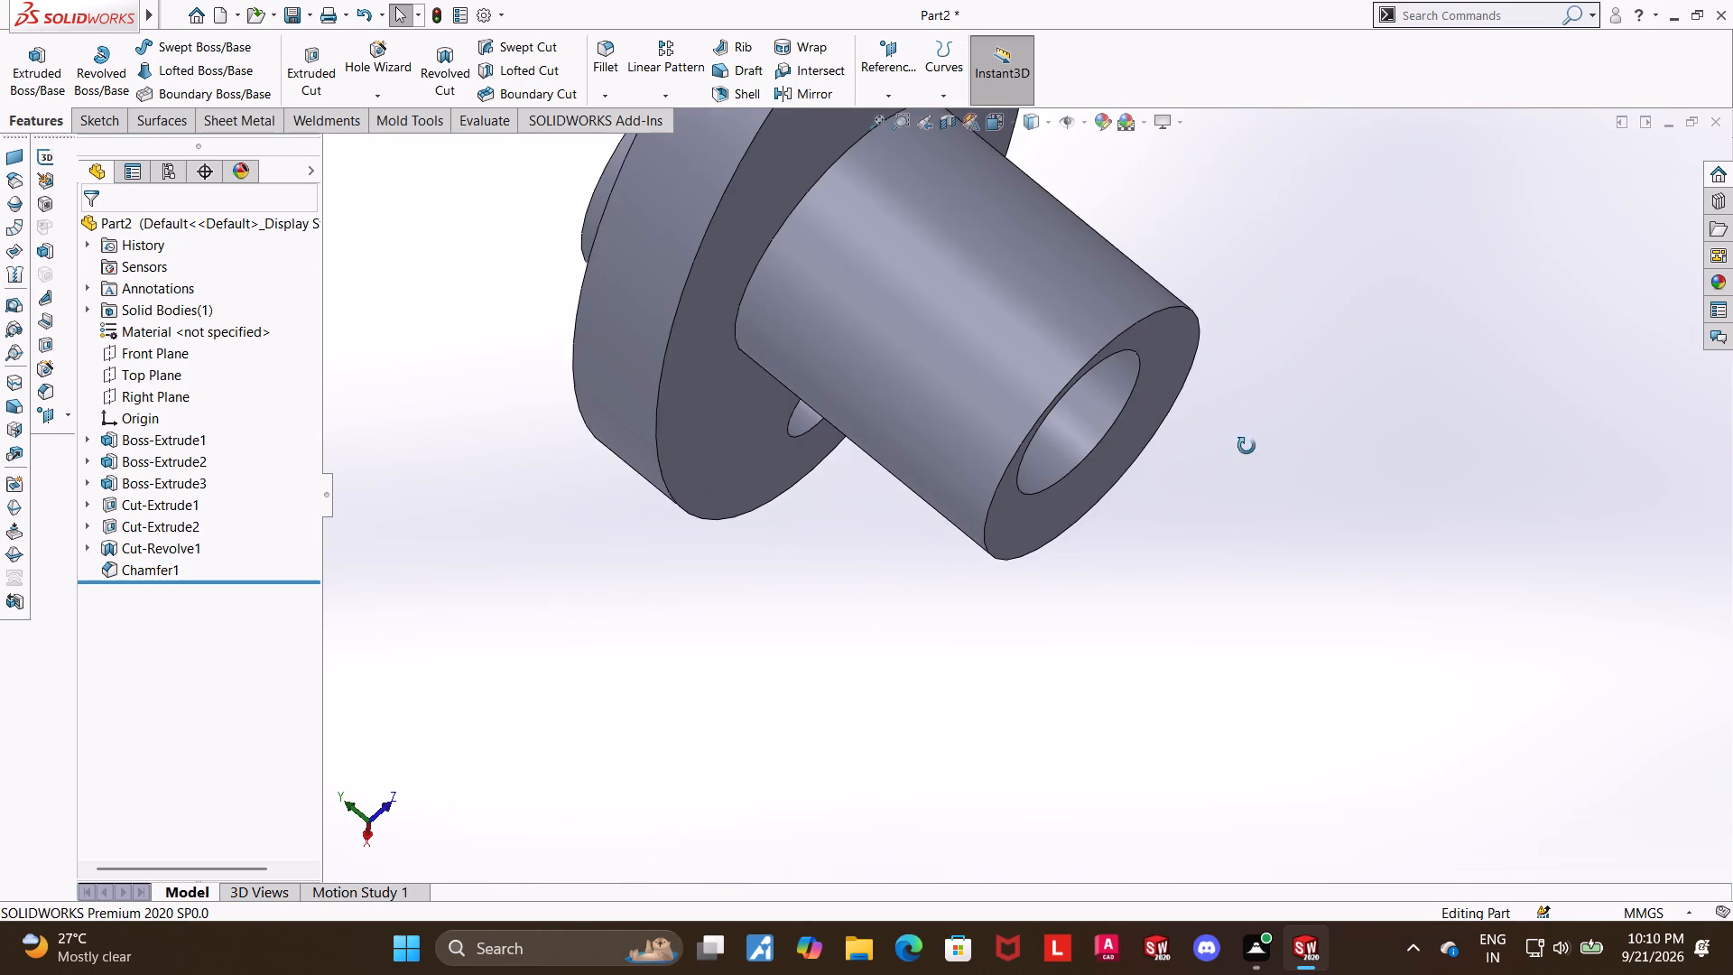
{"action": "middle_click_drag", "start_coordinate": [1246, 446], "coordinate": [1047, 754]}
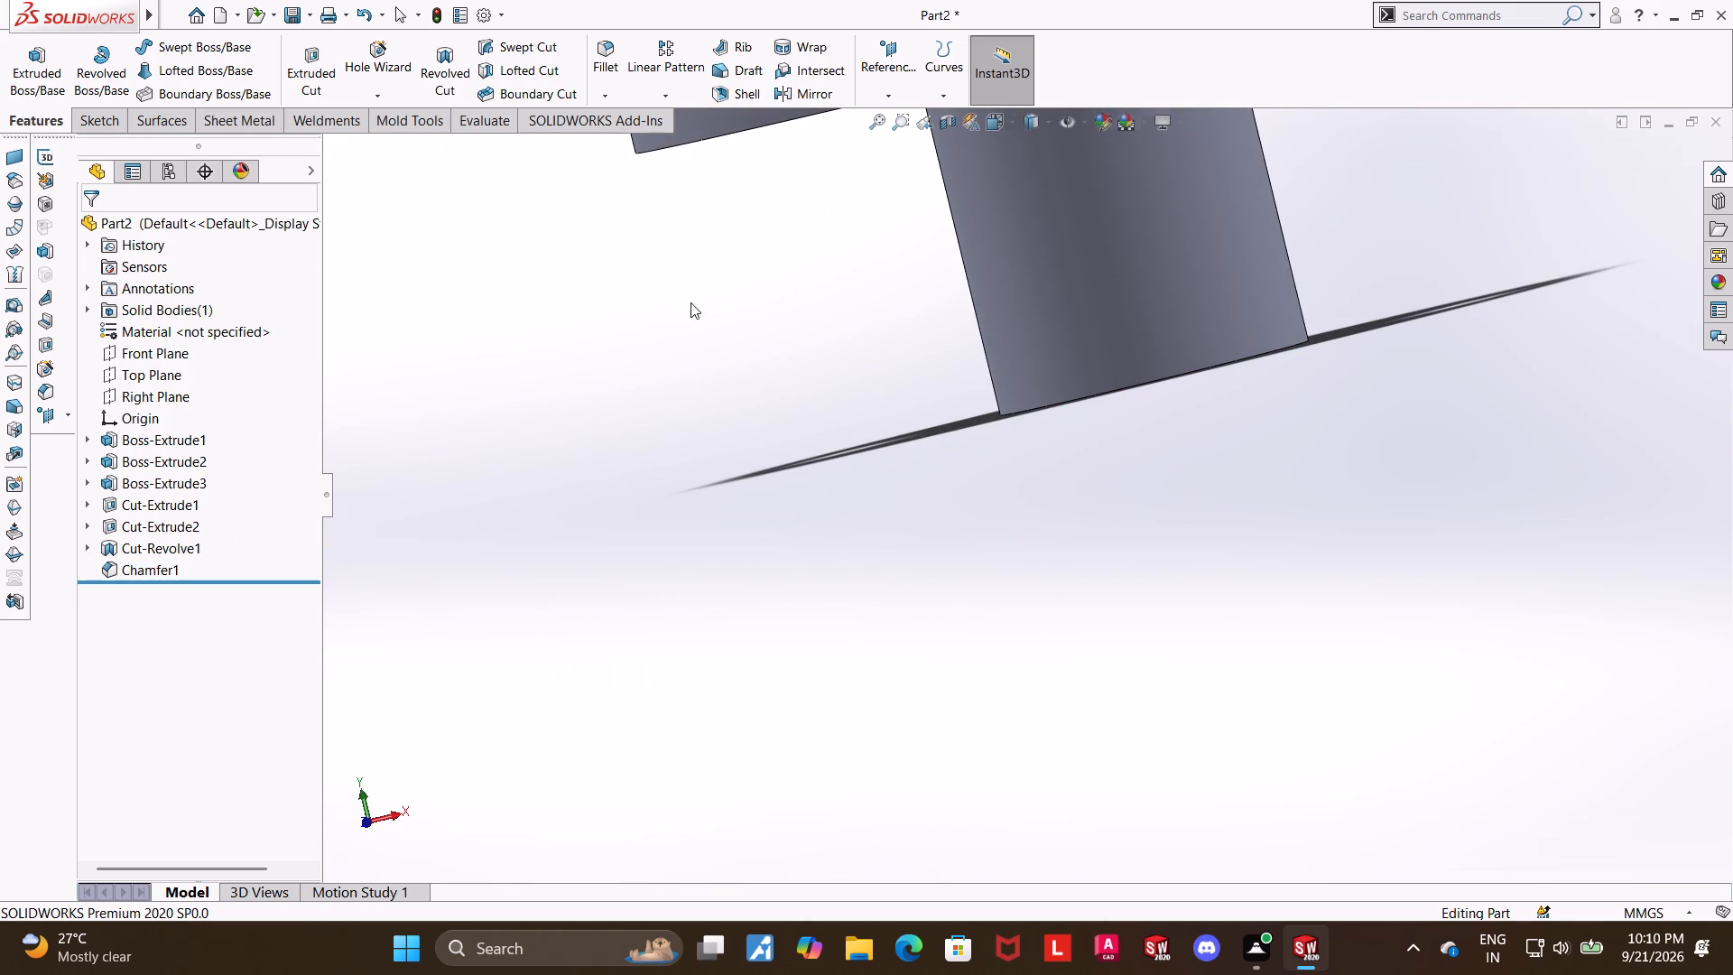
{"action": "scroll", "coordinate": [735, 295], "scroll_direction": "up", "scroll_amount": 6}
{"action": "scroll", "coordinate": [1052, 305], "scroll_direction": "down", "scroll_amount": 3}
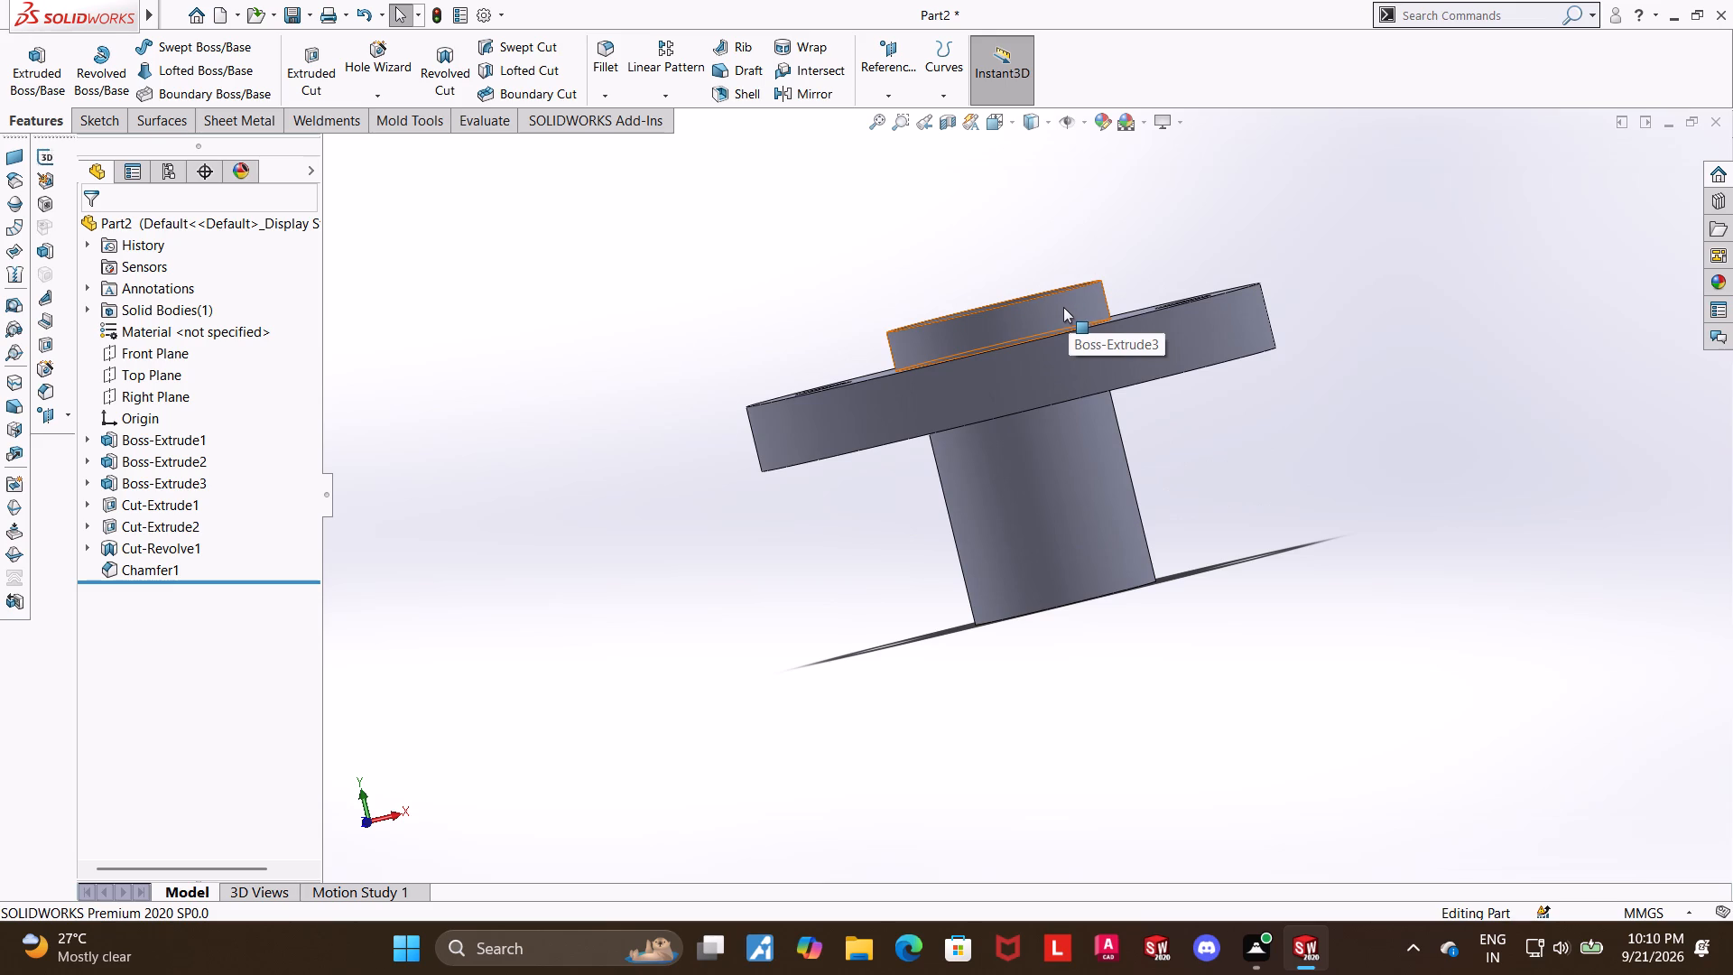
{"action": "scroll", "coordinate": [1345, 263], "scroll_direction": "up", "scroll_amount": 4}
{"action": "middle_click_drag", "start_coordinate": [1248, 349], "coordinate": [1254, 508]}
{"action": "scroll", "coordinate": [1136, 432], "scroll_direction": "down", "scroll_amount": 4}
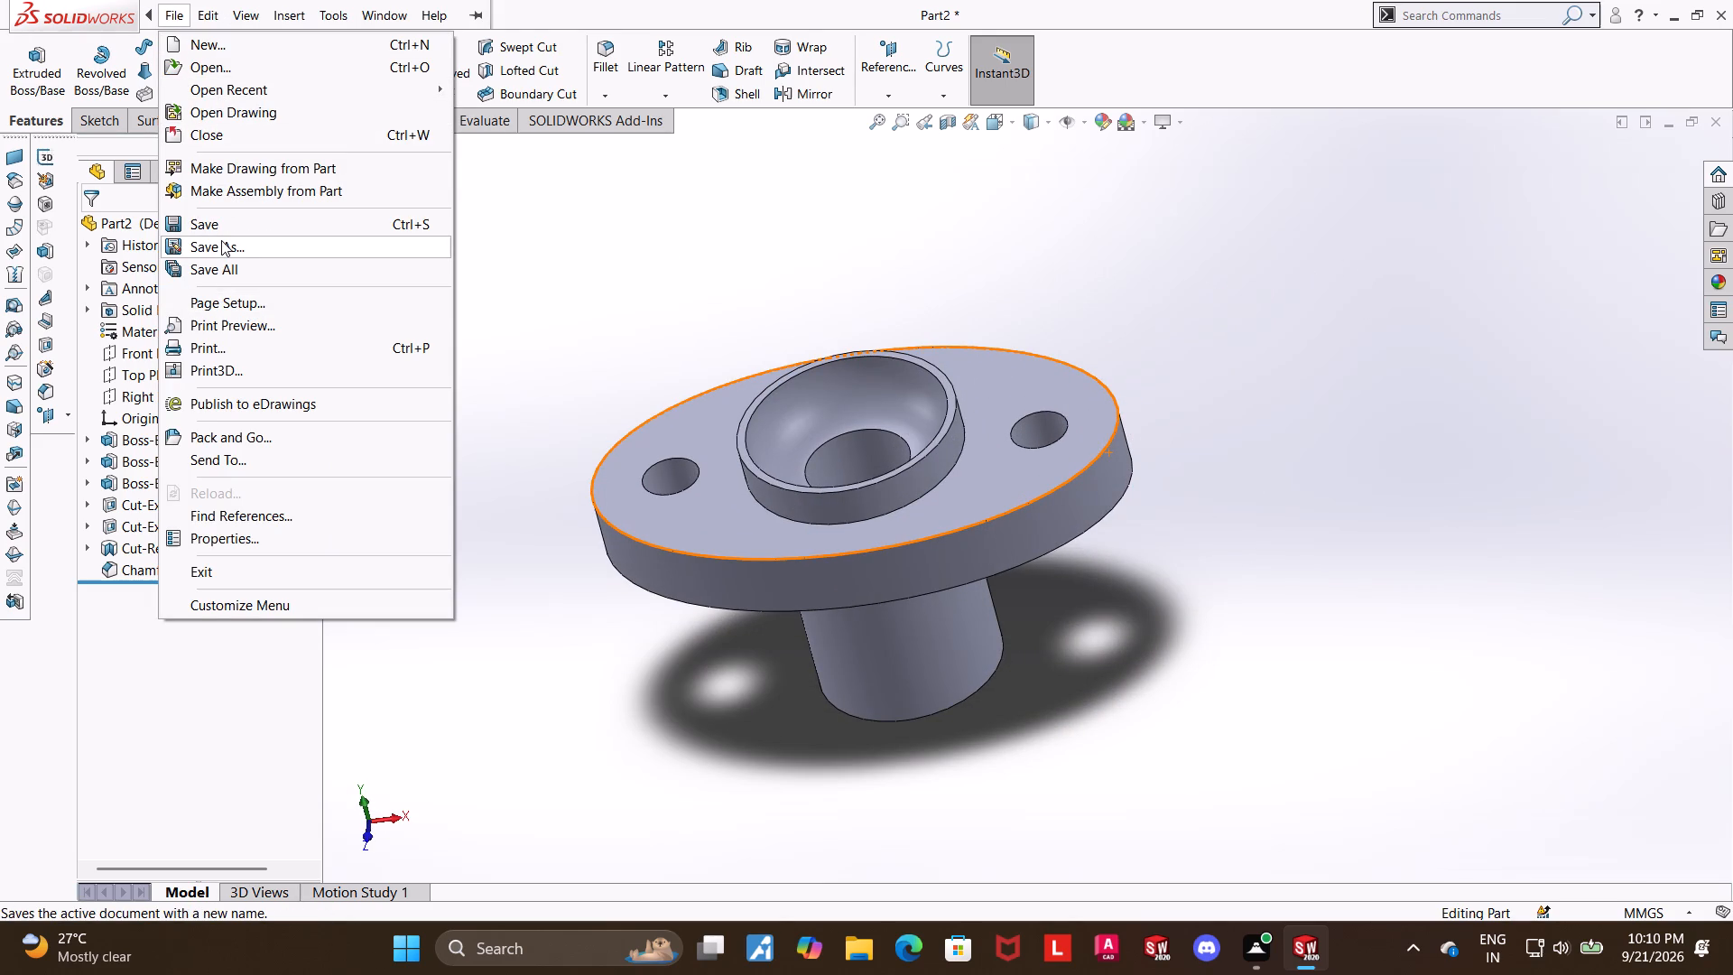
Save the part in Downloads as "Gland hydro seal".
{"action": "left_click", "coordinate": [221, 240]}
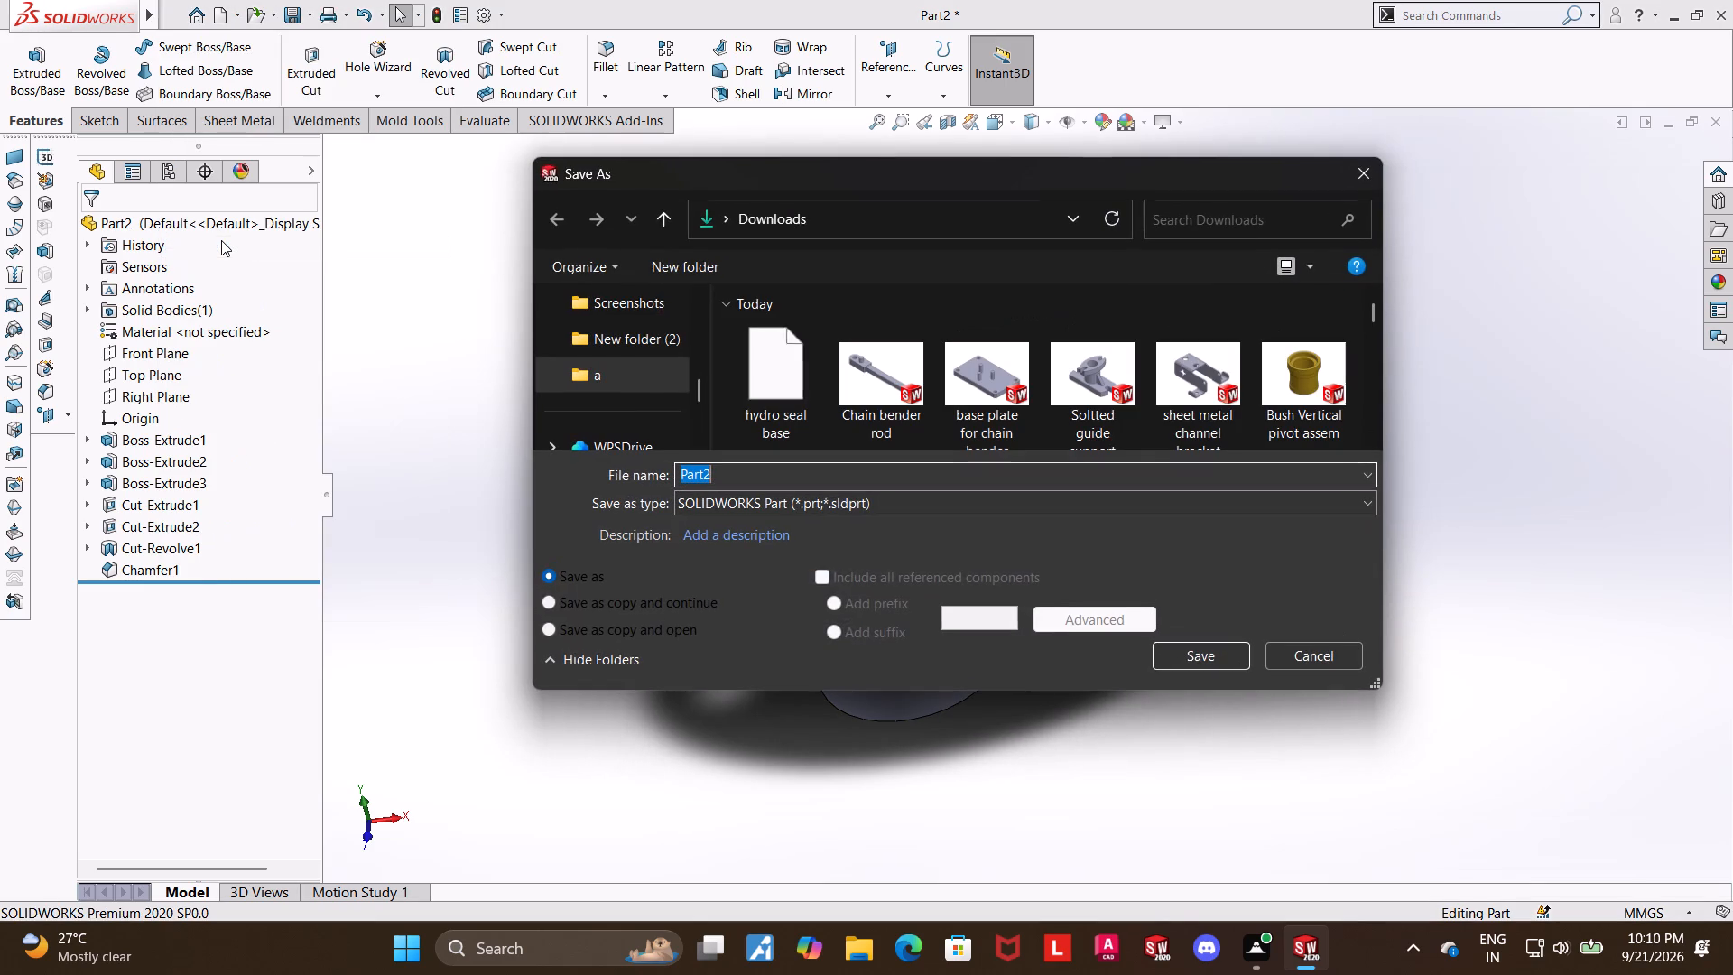
{"action": "type", "text": "land"}
{"action": "key", "text": "space"}
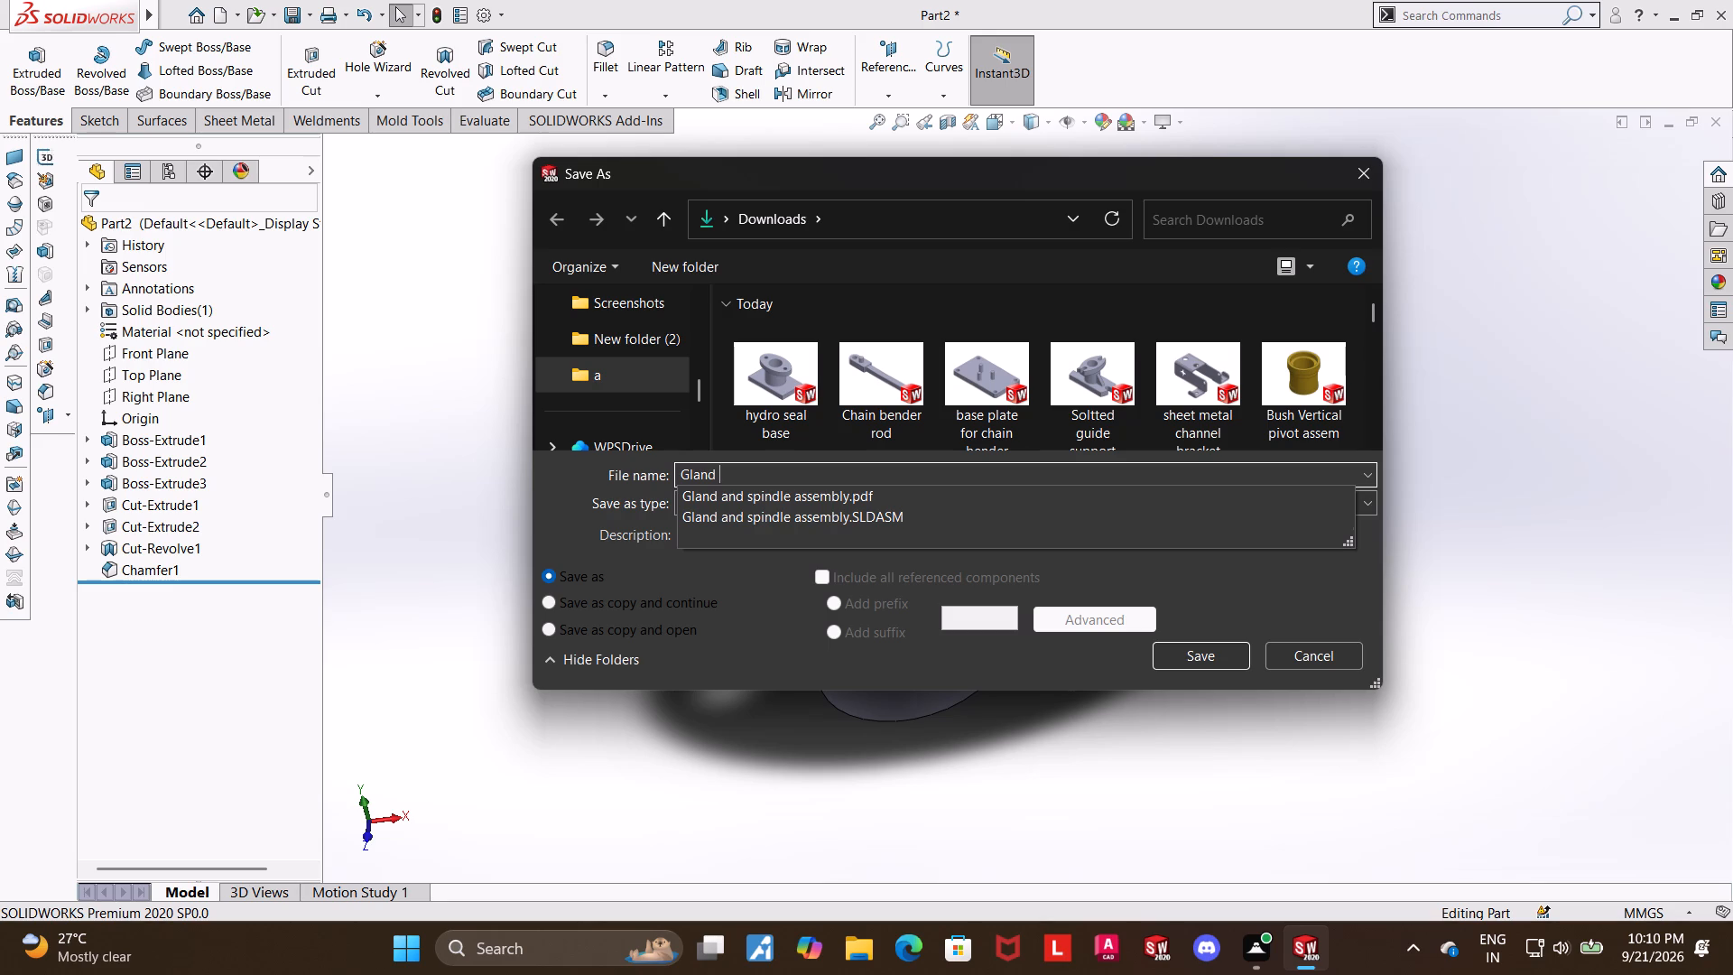
{"action": "type", "text": "hydro seal"}
{"action": "left_click", "coordinate": [1215, 660]}
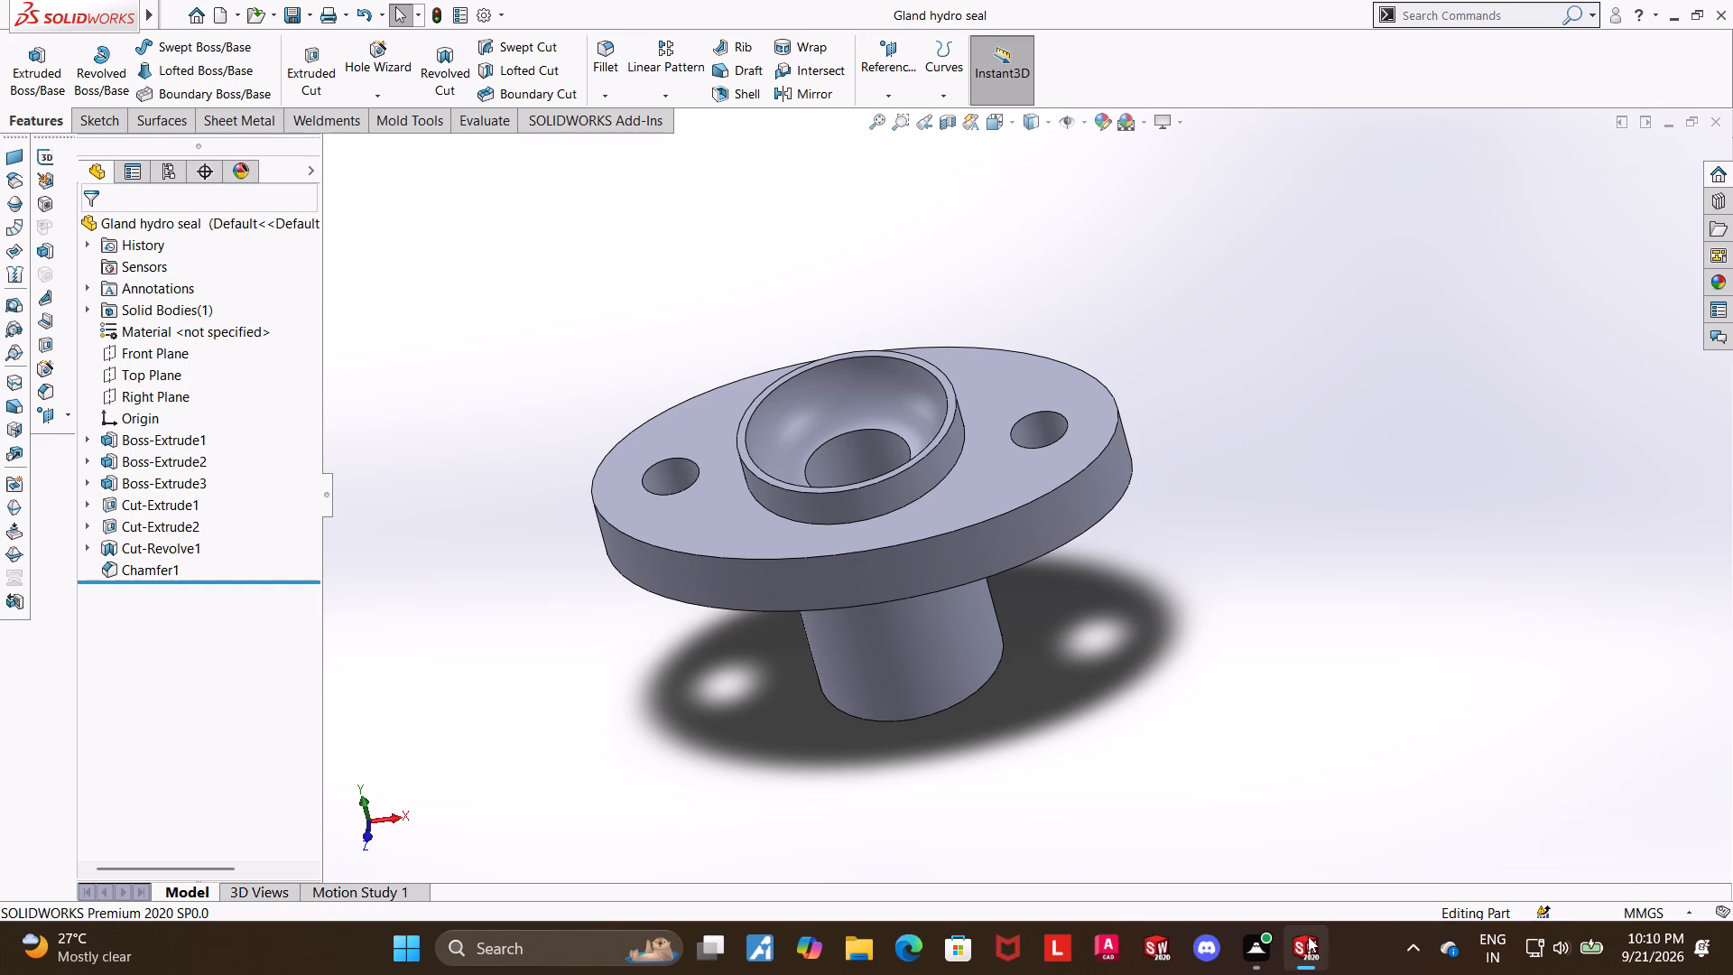
Create a new part document.
{"action": "left_click", "coordinate": [1402, 831]}
{"action": "left_click", "coordinate": [221, 12]}
{"action": "double_click", "coordinate": [468, 440]}
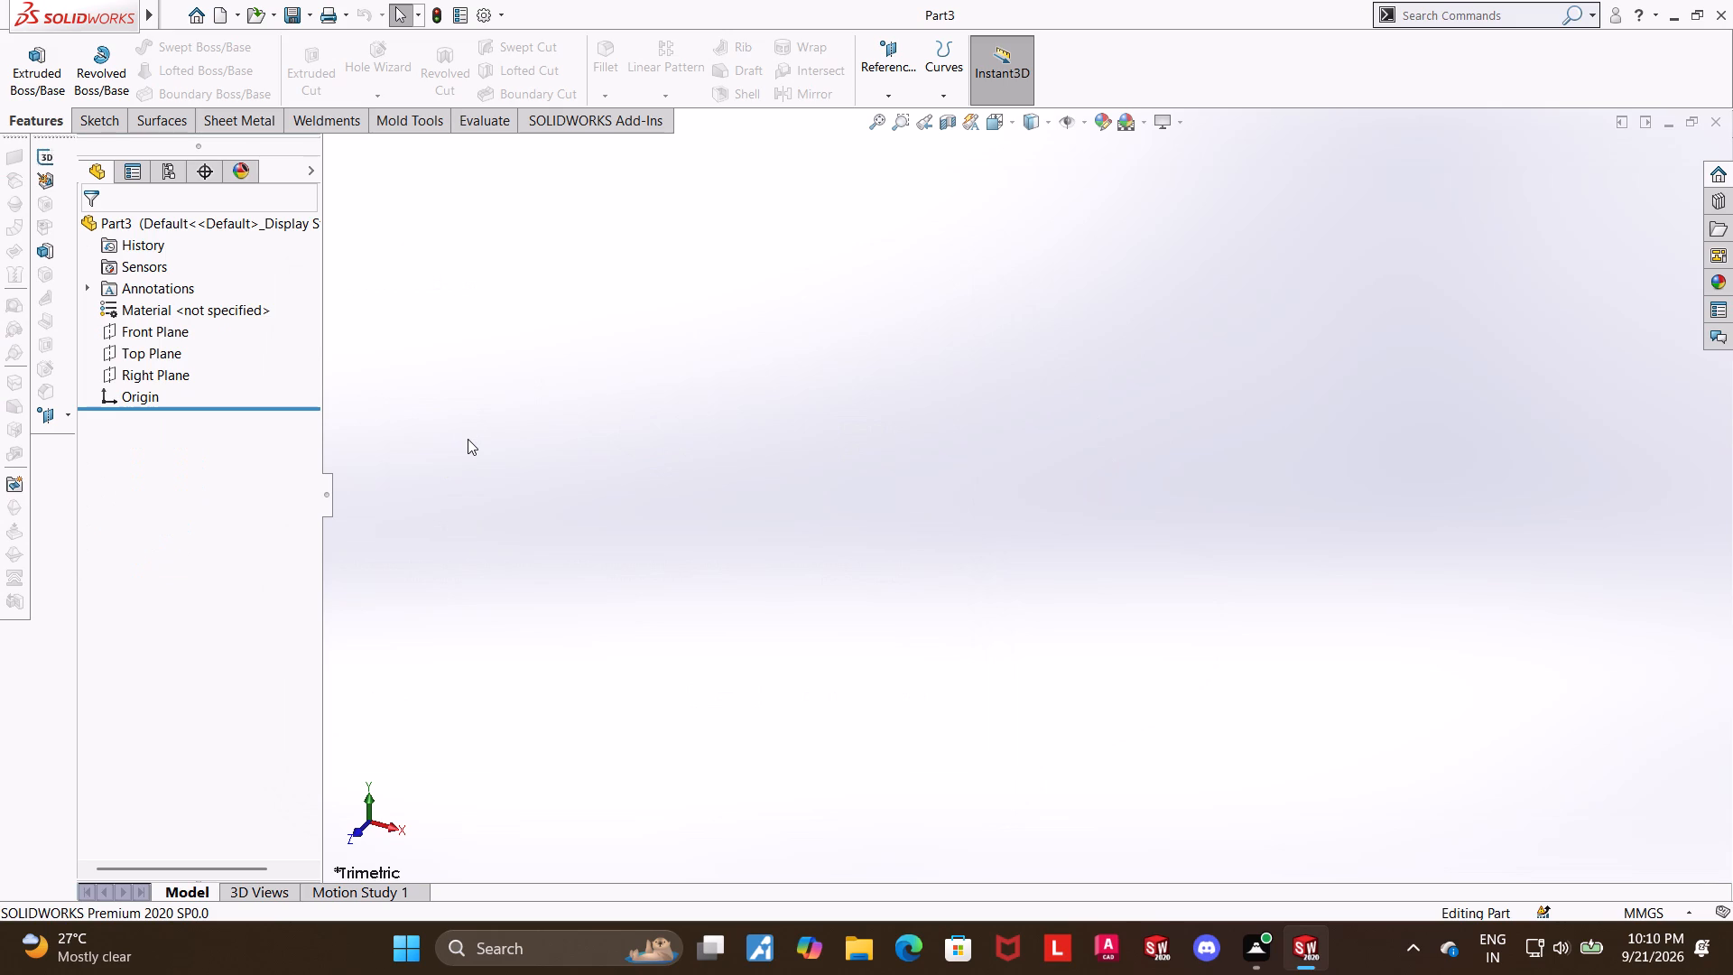
Start a sketch on the Front Plane and draw a vertical centerline through the origin.
{"action": "left_click", "coordinate": [153, 330]}
{"action": "left_click", "coordinate": [164, 305]}
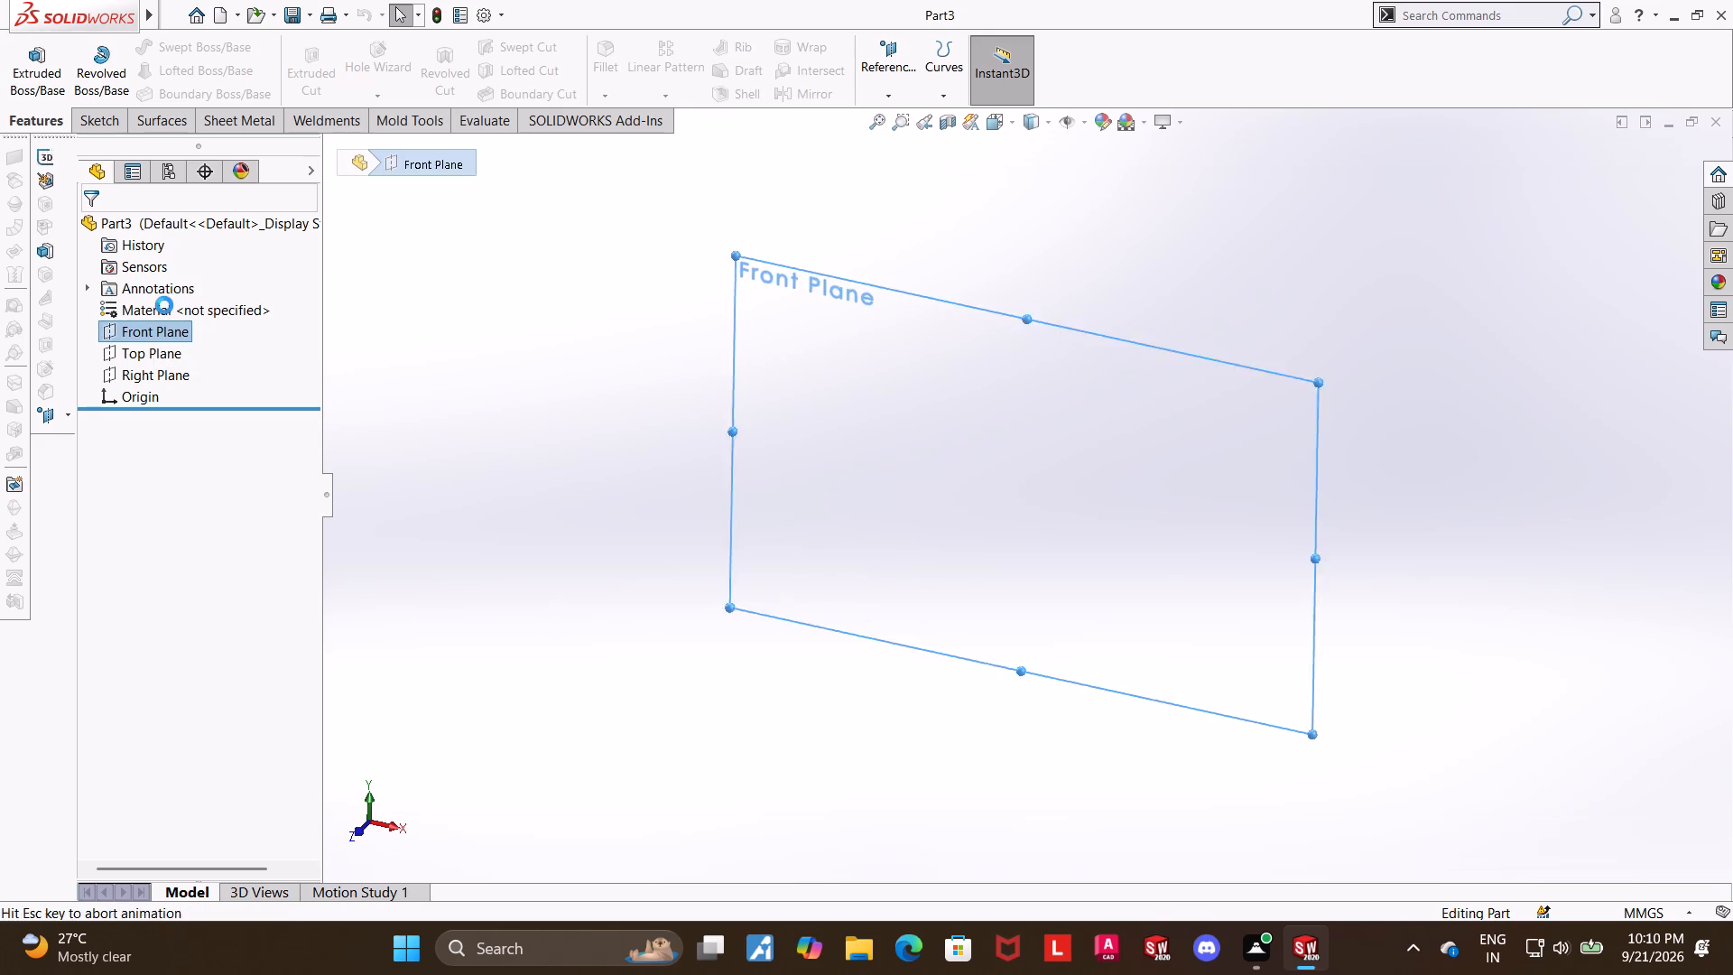
{"action": "left_click", "coordinate": [190, 46]}
{"action": "left_click", "coordinate": [191, 93]}
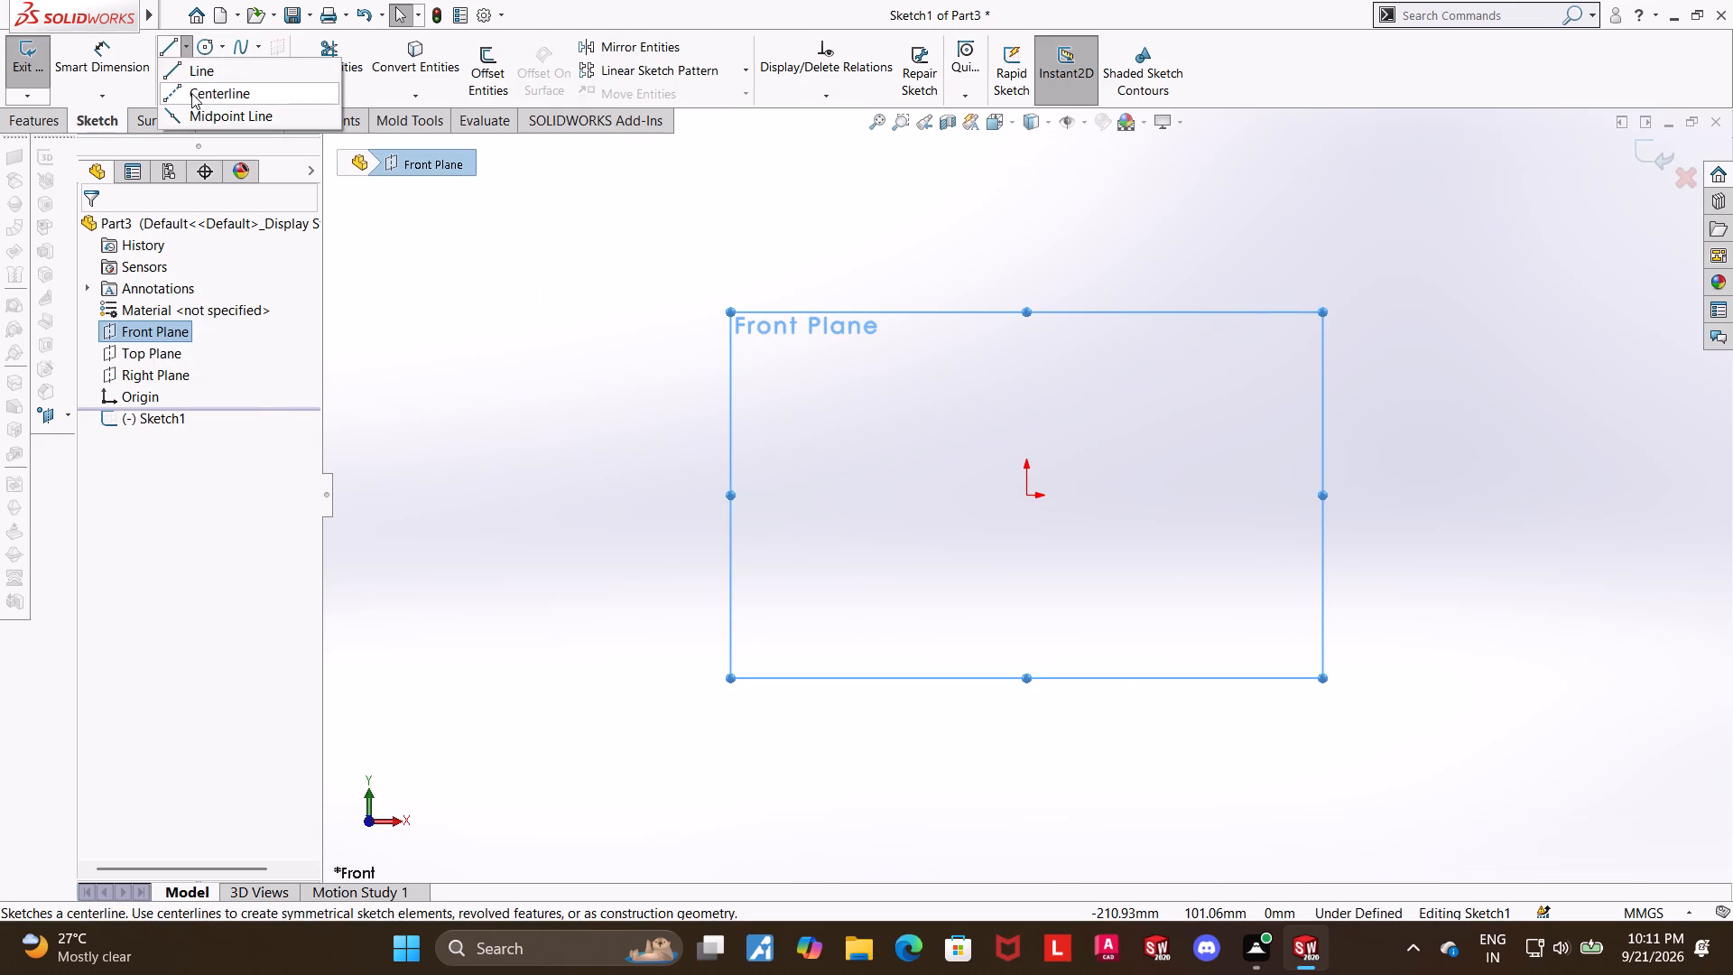
{"action": "left_click", "coordinate": [1030, 639]}
{"action": "left_click", "coordinate": [1026, 262]}
{"action": "key", "text": "Escape"}
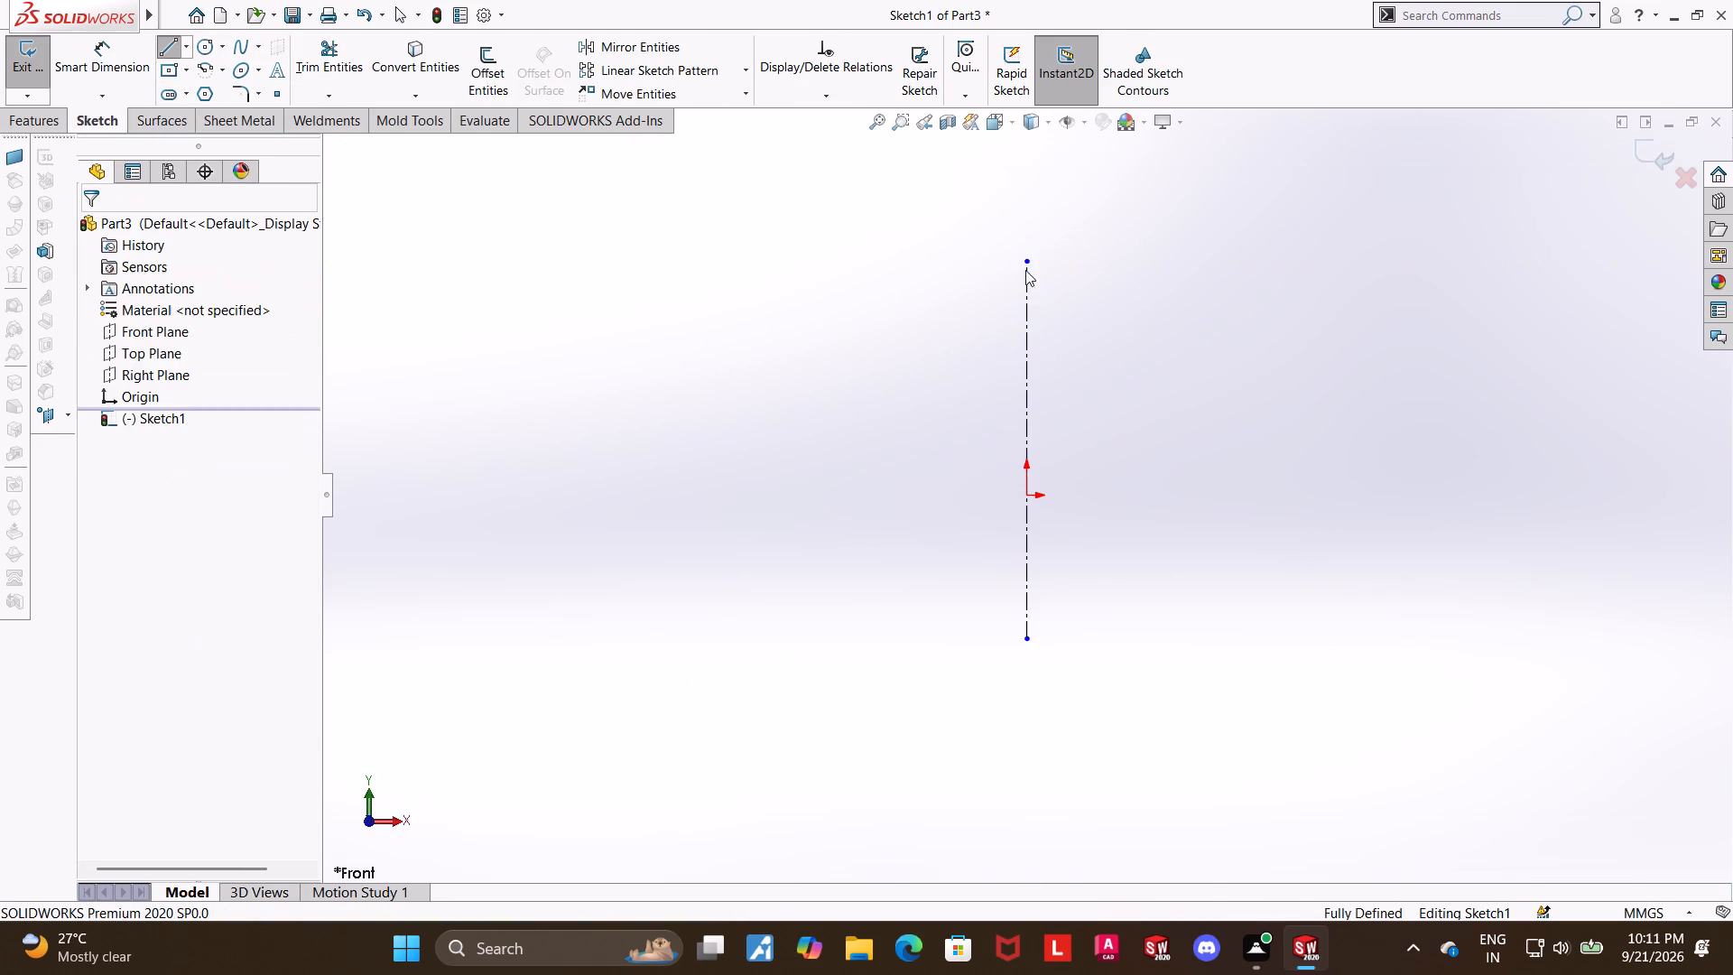
{"action": "key", "text": "Escape"}
{"action": "key", "text": "Escape"}
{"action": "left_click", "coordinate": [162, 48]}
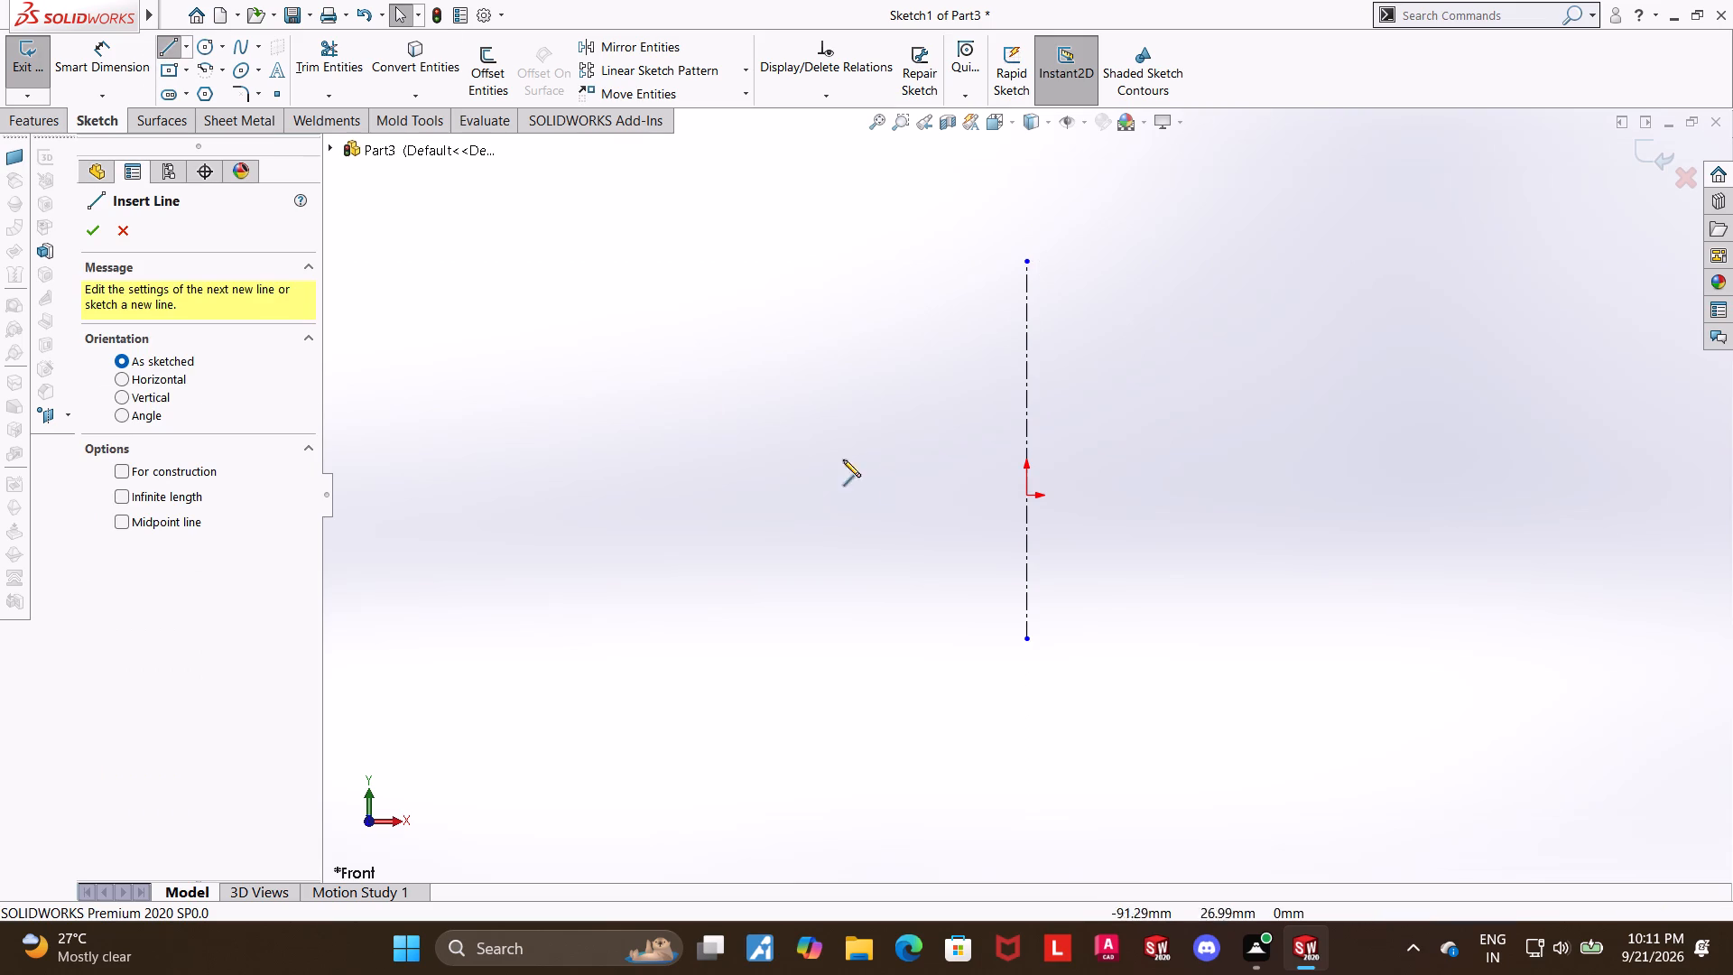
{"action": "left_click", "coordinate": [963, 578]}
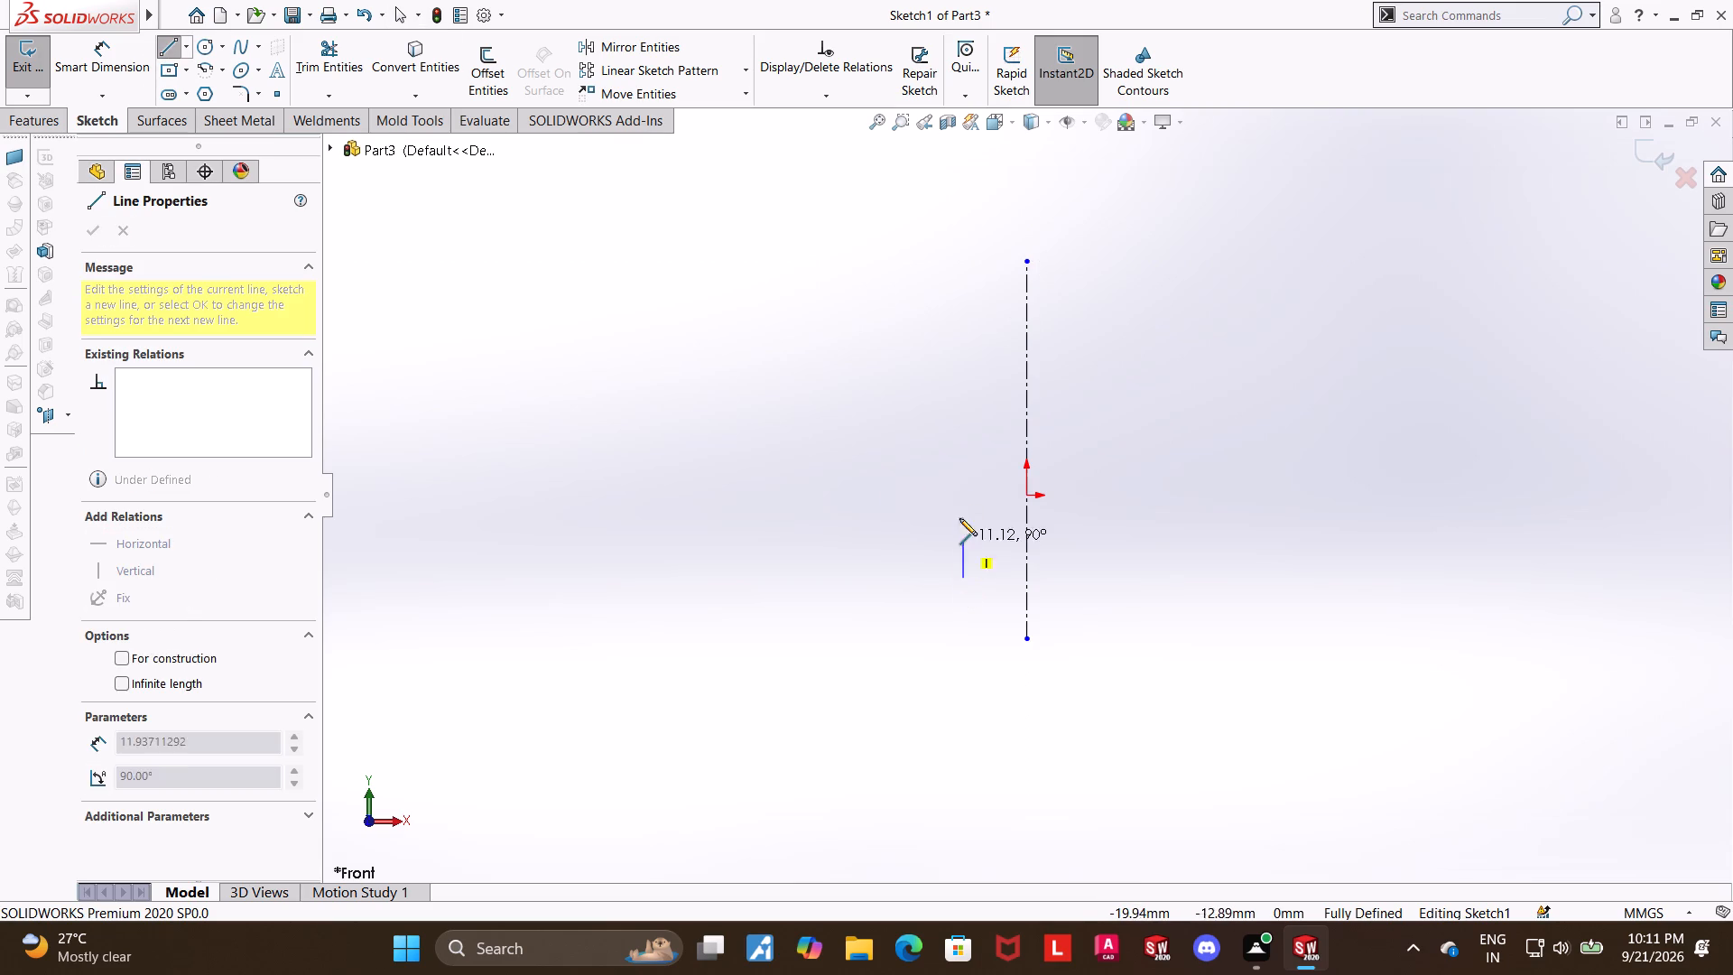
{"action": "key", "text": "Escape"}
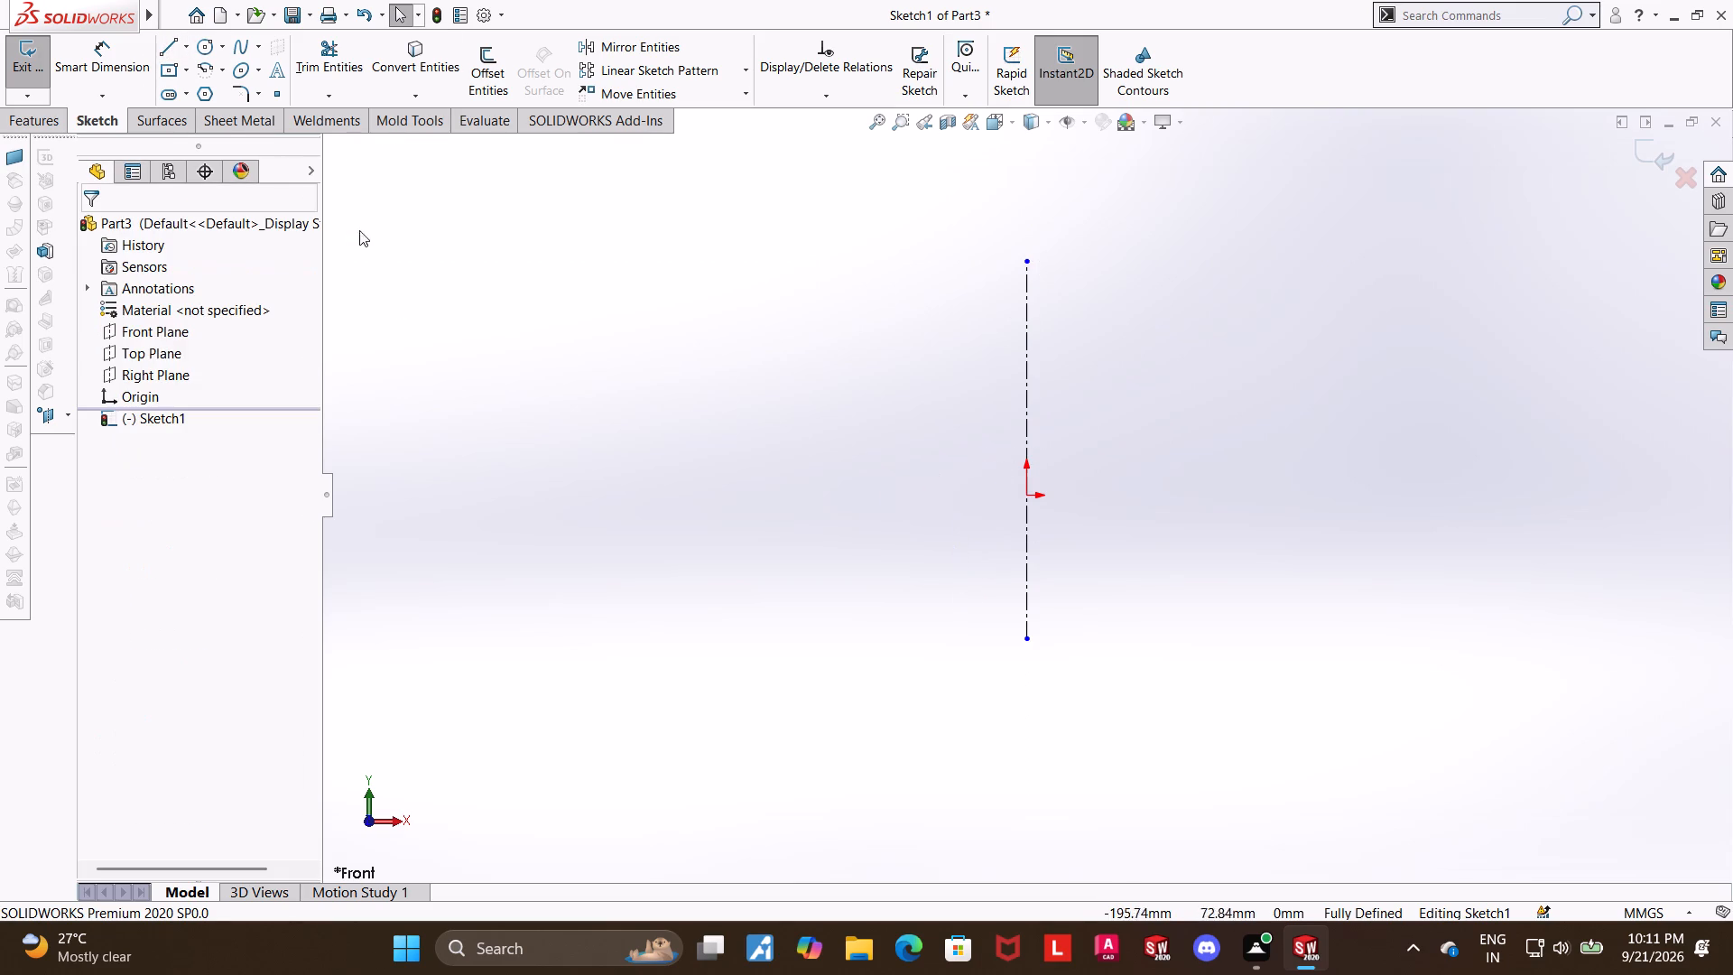
Sketch a closed profile left of the centerline: a vertical stem rising from origin level, with an outward flange about 19 mm thick and a sloped top.
{"action": "left_click", "coordinate": [171, 53]}
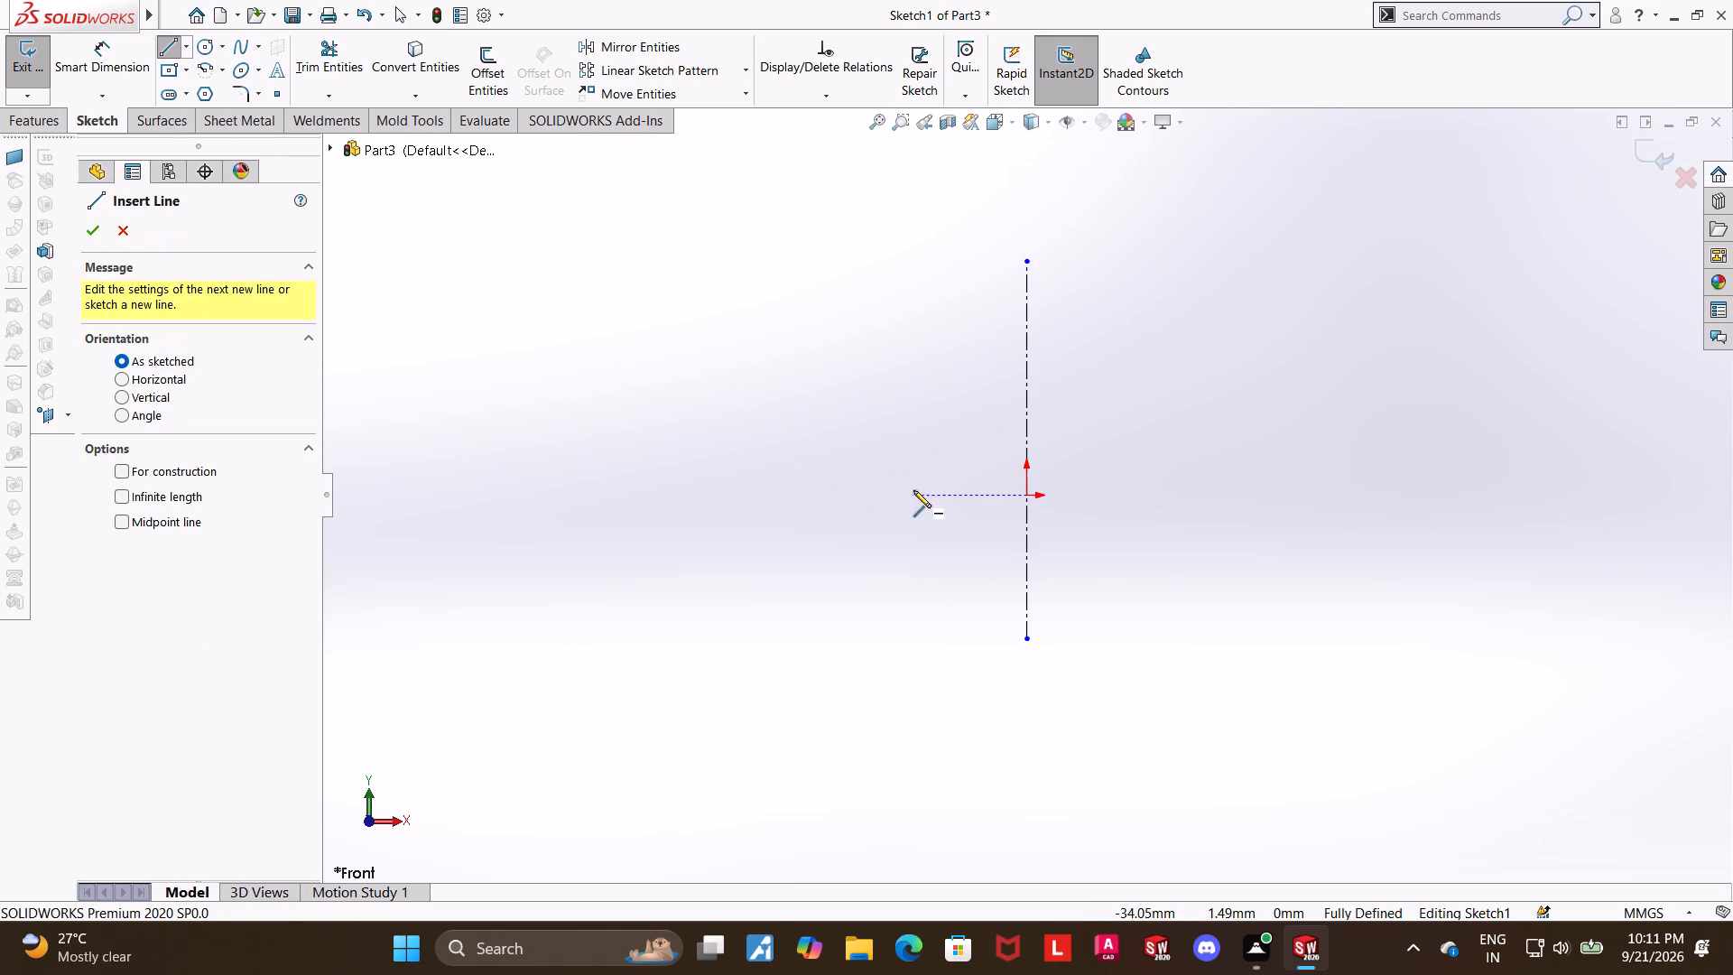
{"action": "left_click", "coordinate": [922, 494]}
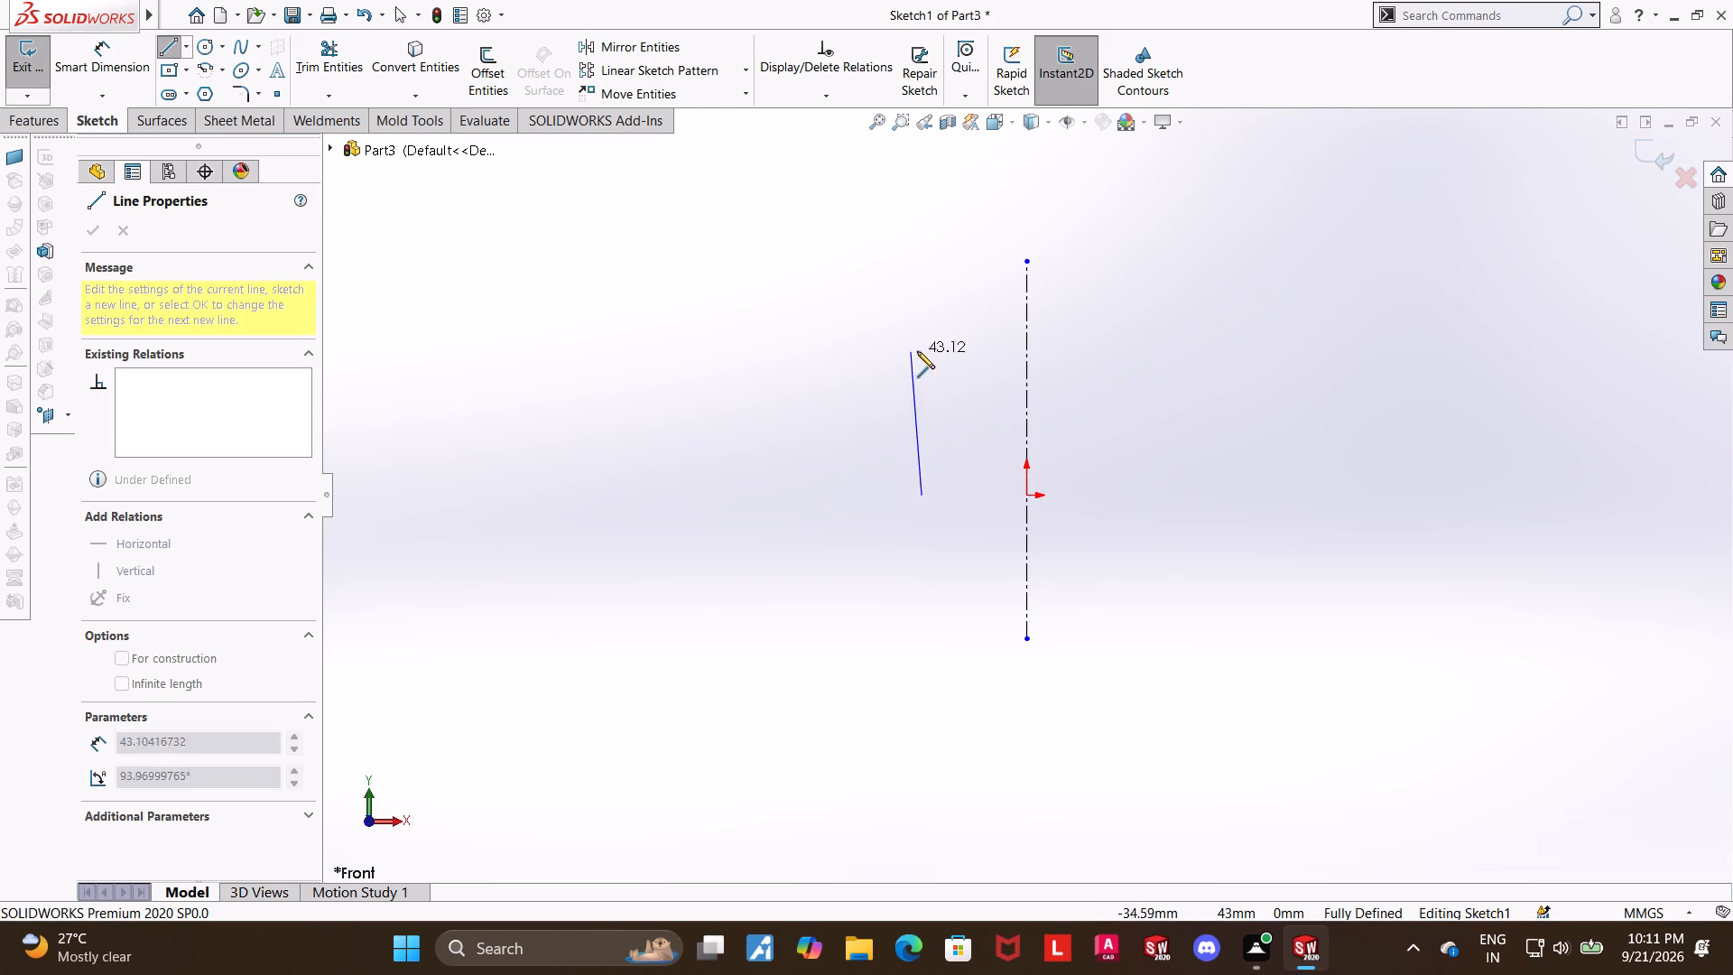
{"action": "left_click", "coordinate": [922, 357]}
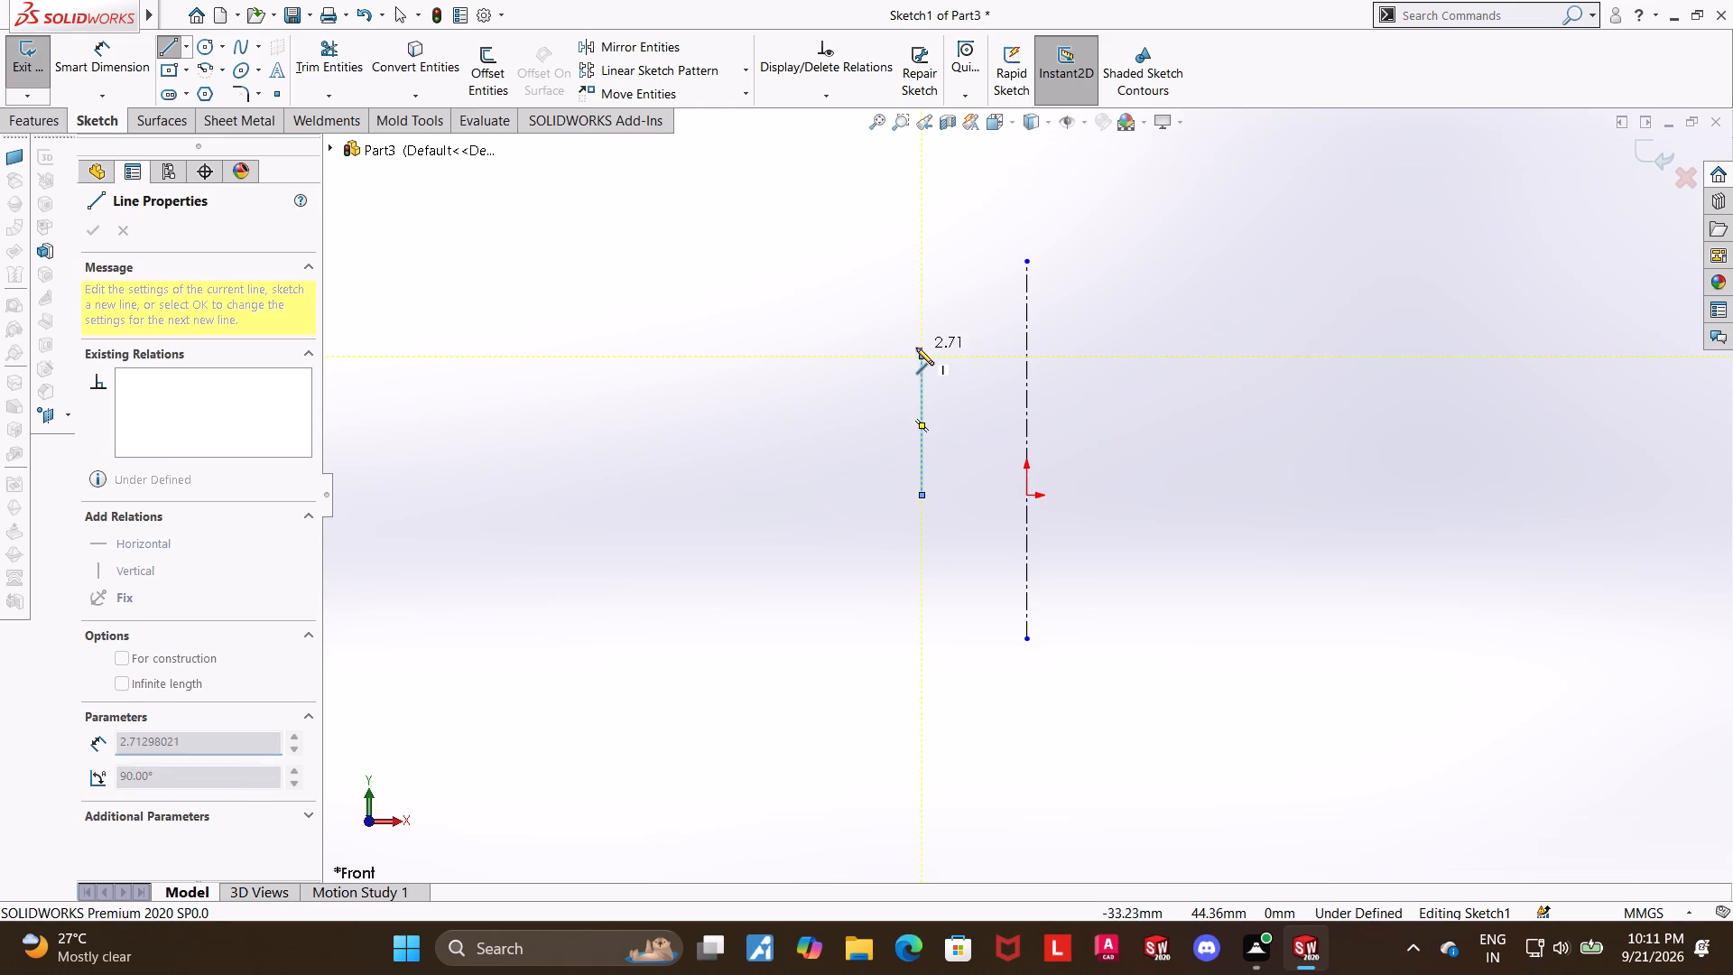
{"action": "left_click", "coordinate": [798, 318]}
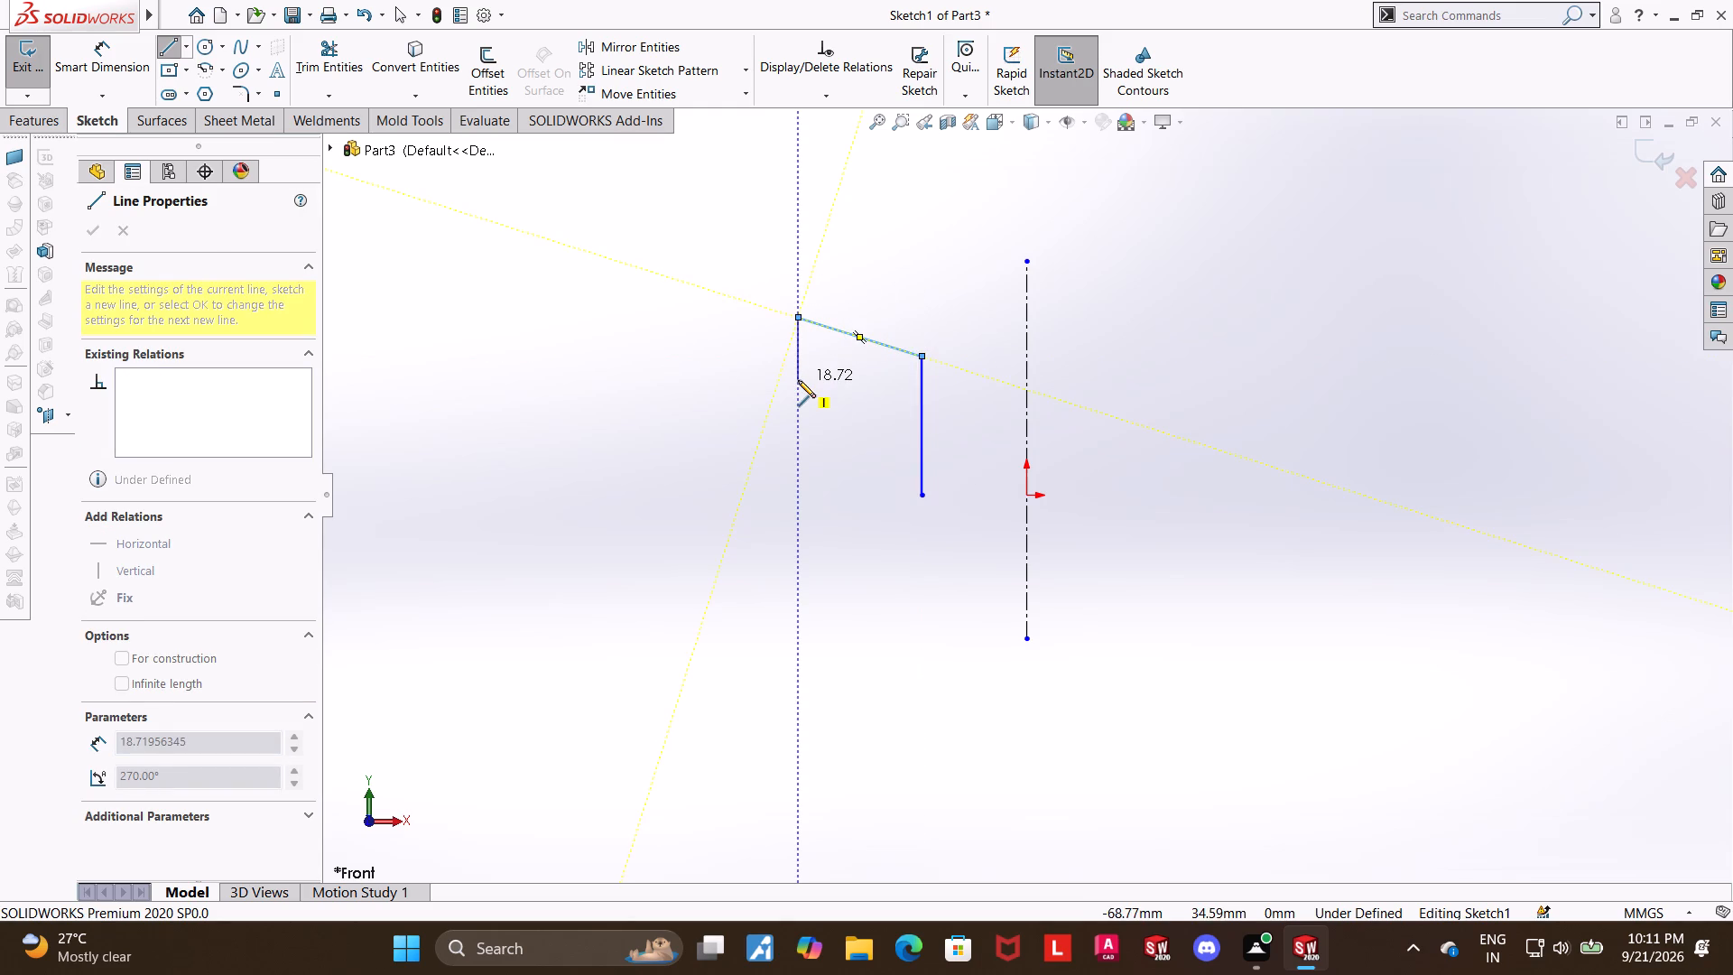
{"action": "left_click", "coordinate": [798, 380]}
{"action": "left_click", "coordinate": [874, 380]}
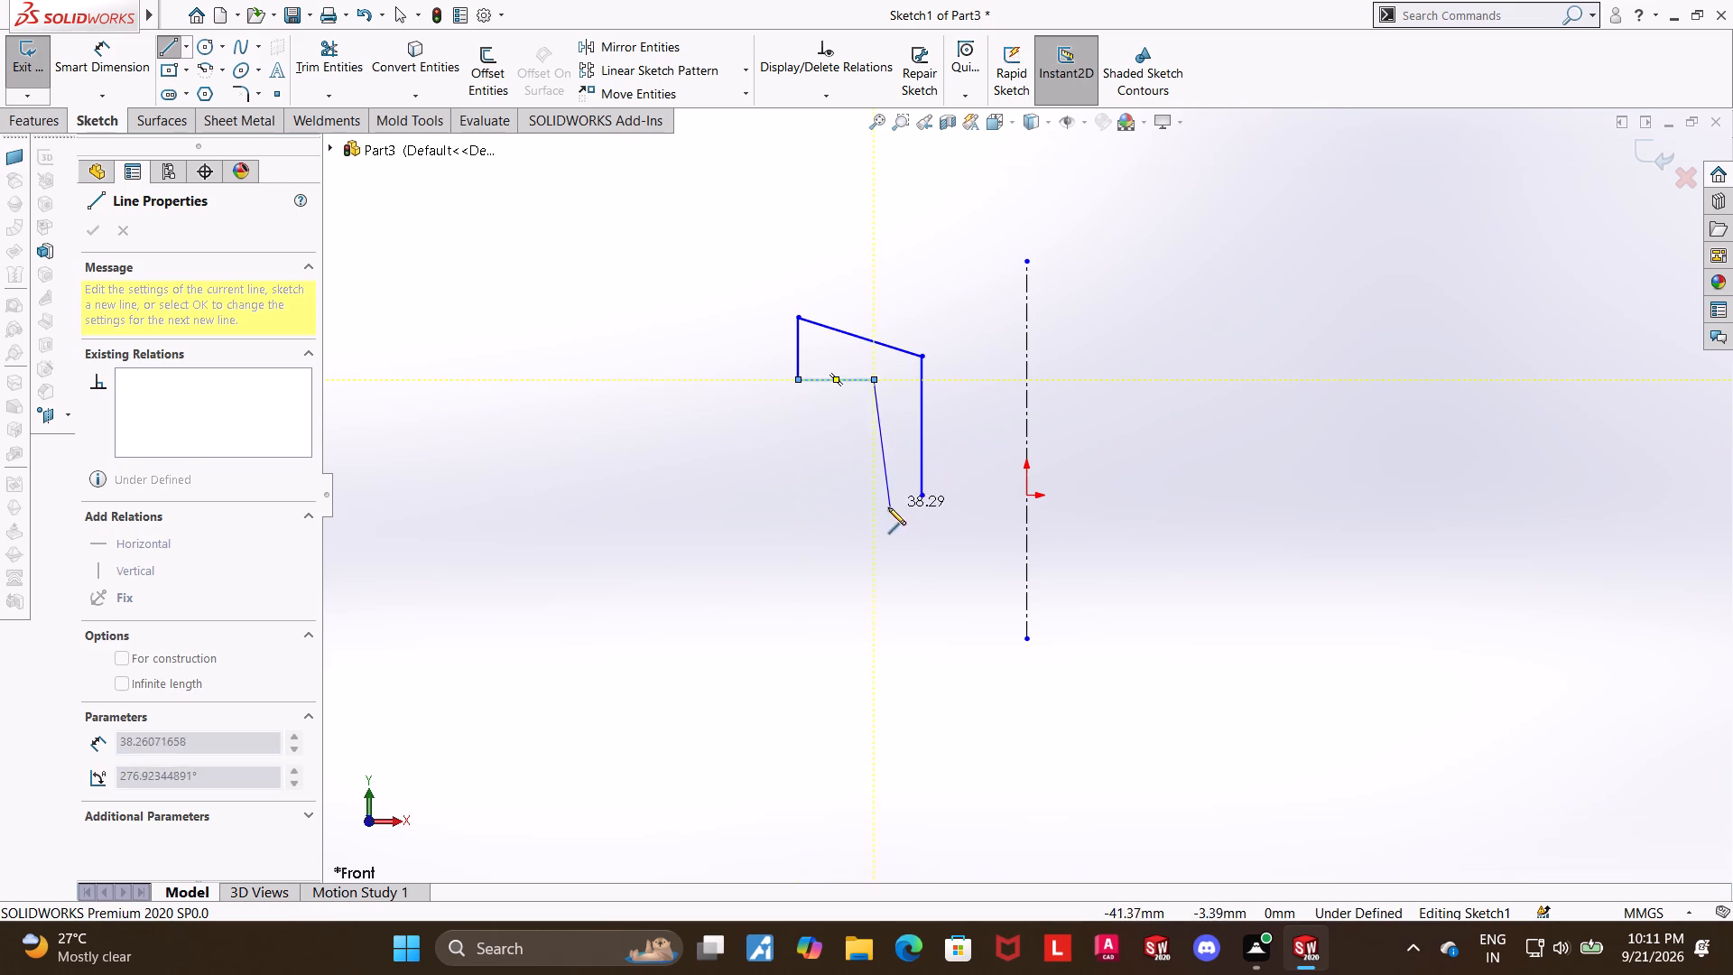
{"action": "left_click", "coordinate": [875, 495]}
{"action": "left_click", "coordinate": [918, 492]}
{"action": "key", "text": "Escape"}
{"action": "key", "text": "Escape"}
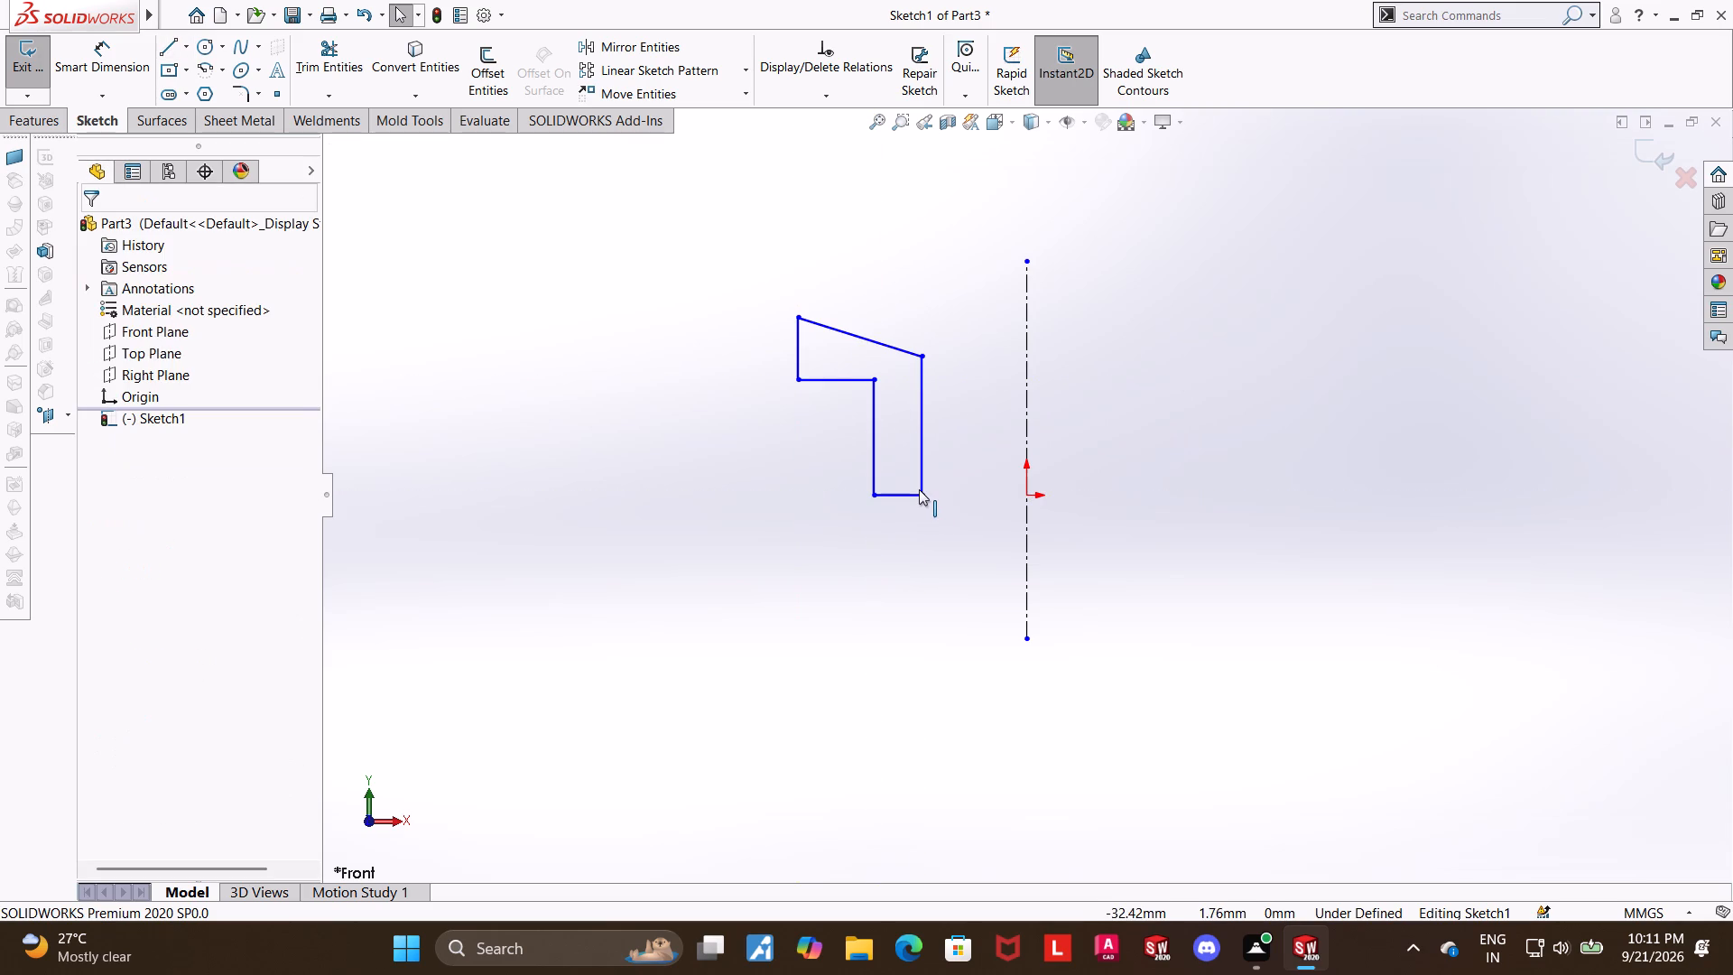
Dimension the flange's outer vertical edge to 6 mm.
{"action": "left_click", "coordinate": [79, 64]}
{"action": "left_click", "coordinate": [797, 353]}
{"action": "left_click", "coordinate": [732, 355]}
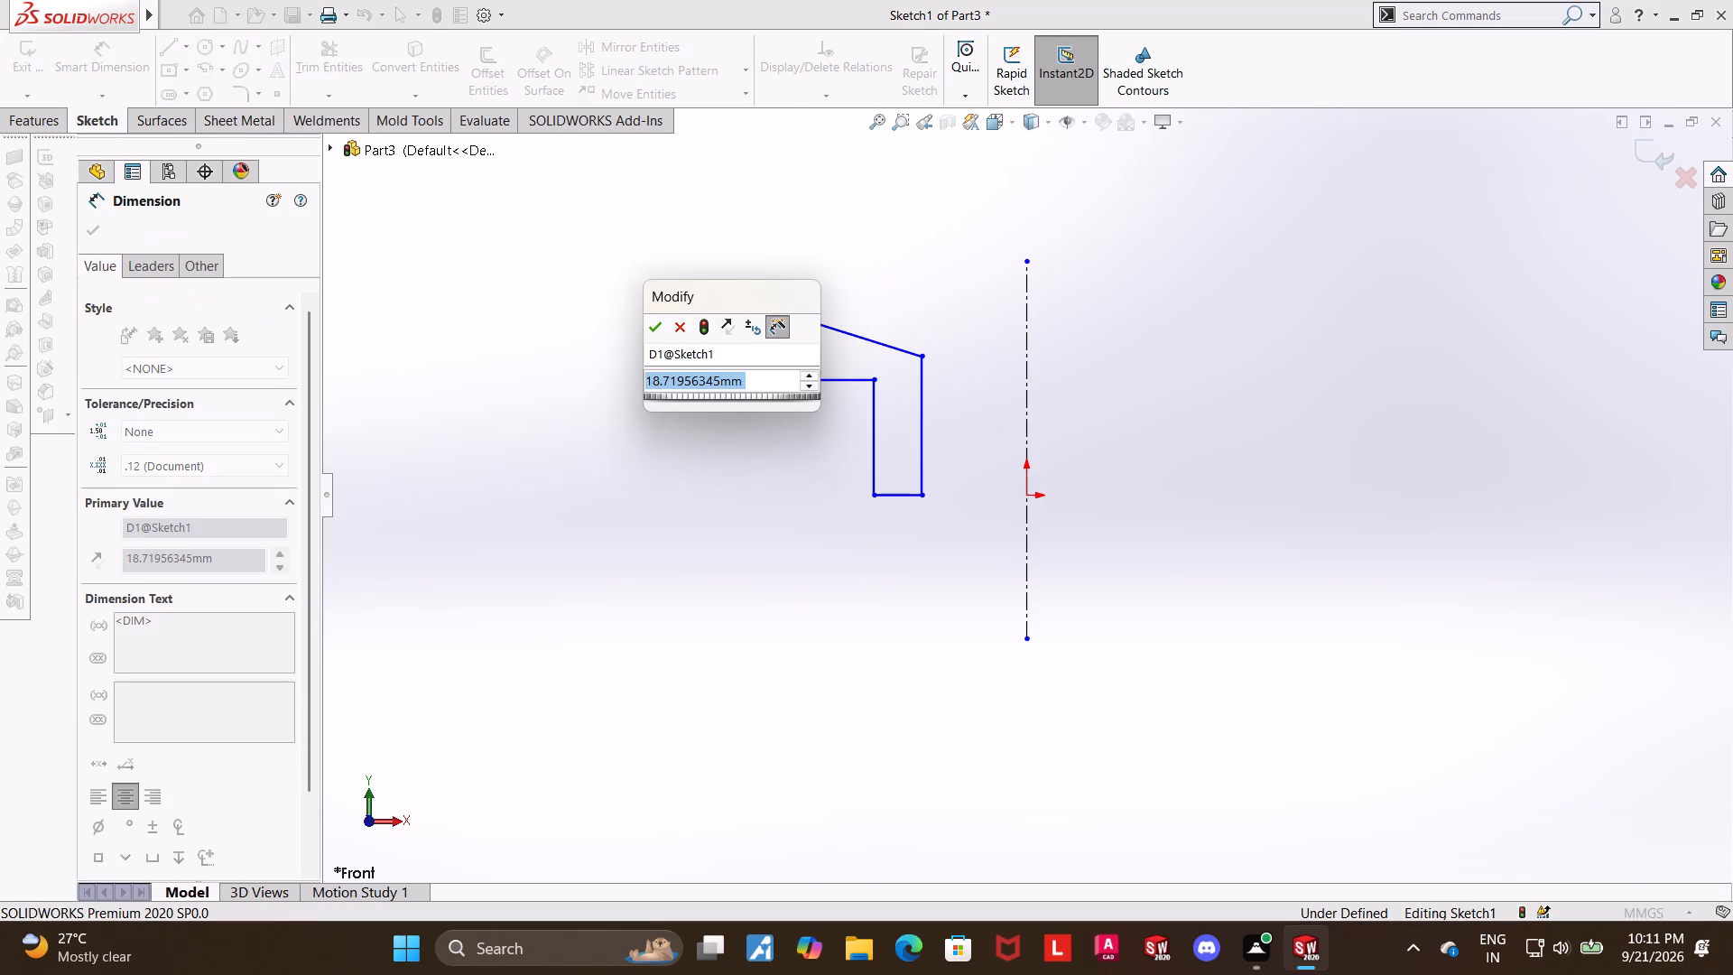
{"action": "key", "text": "6"}
{"action": "key", "text": "Return"}
{"action": "key", "text": "Escape"}
{"action": "key", "text": "Escape"}
Dimension the vertical distance between the flange's underside and the stem's bottom line to 15 mm.
{"action": "left_click", "coordinate": [132, 70]}
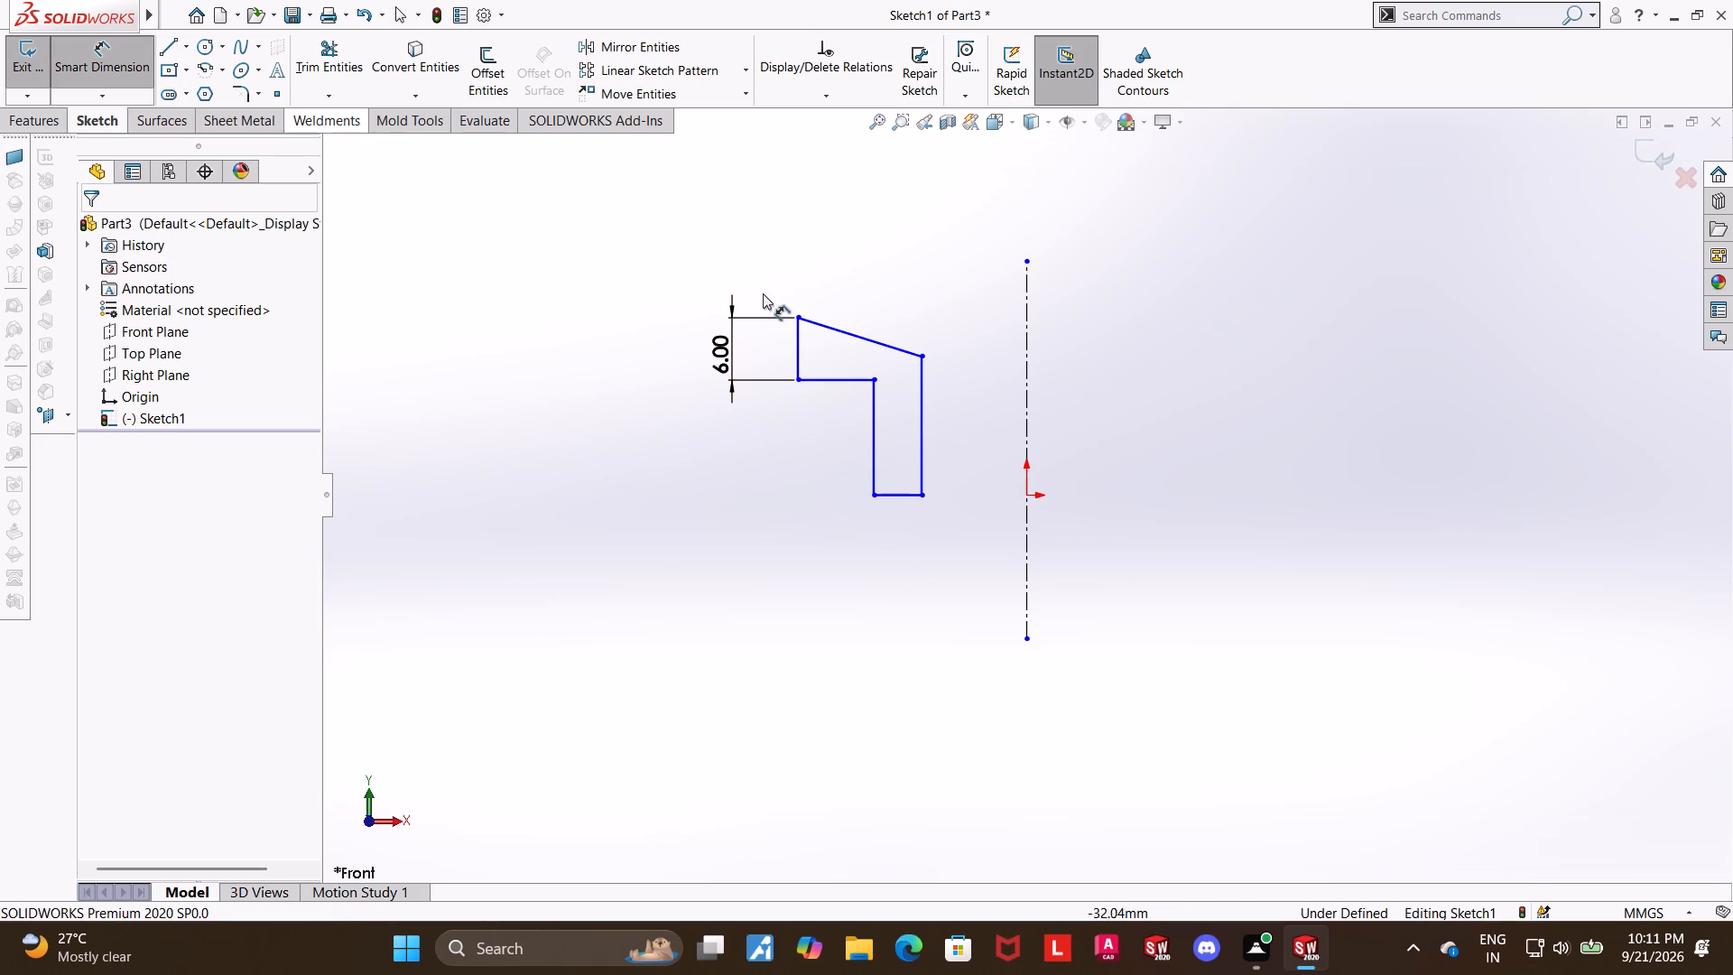
{"action": "left_click", "coordinate": [848, 377]}
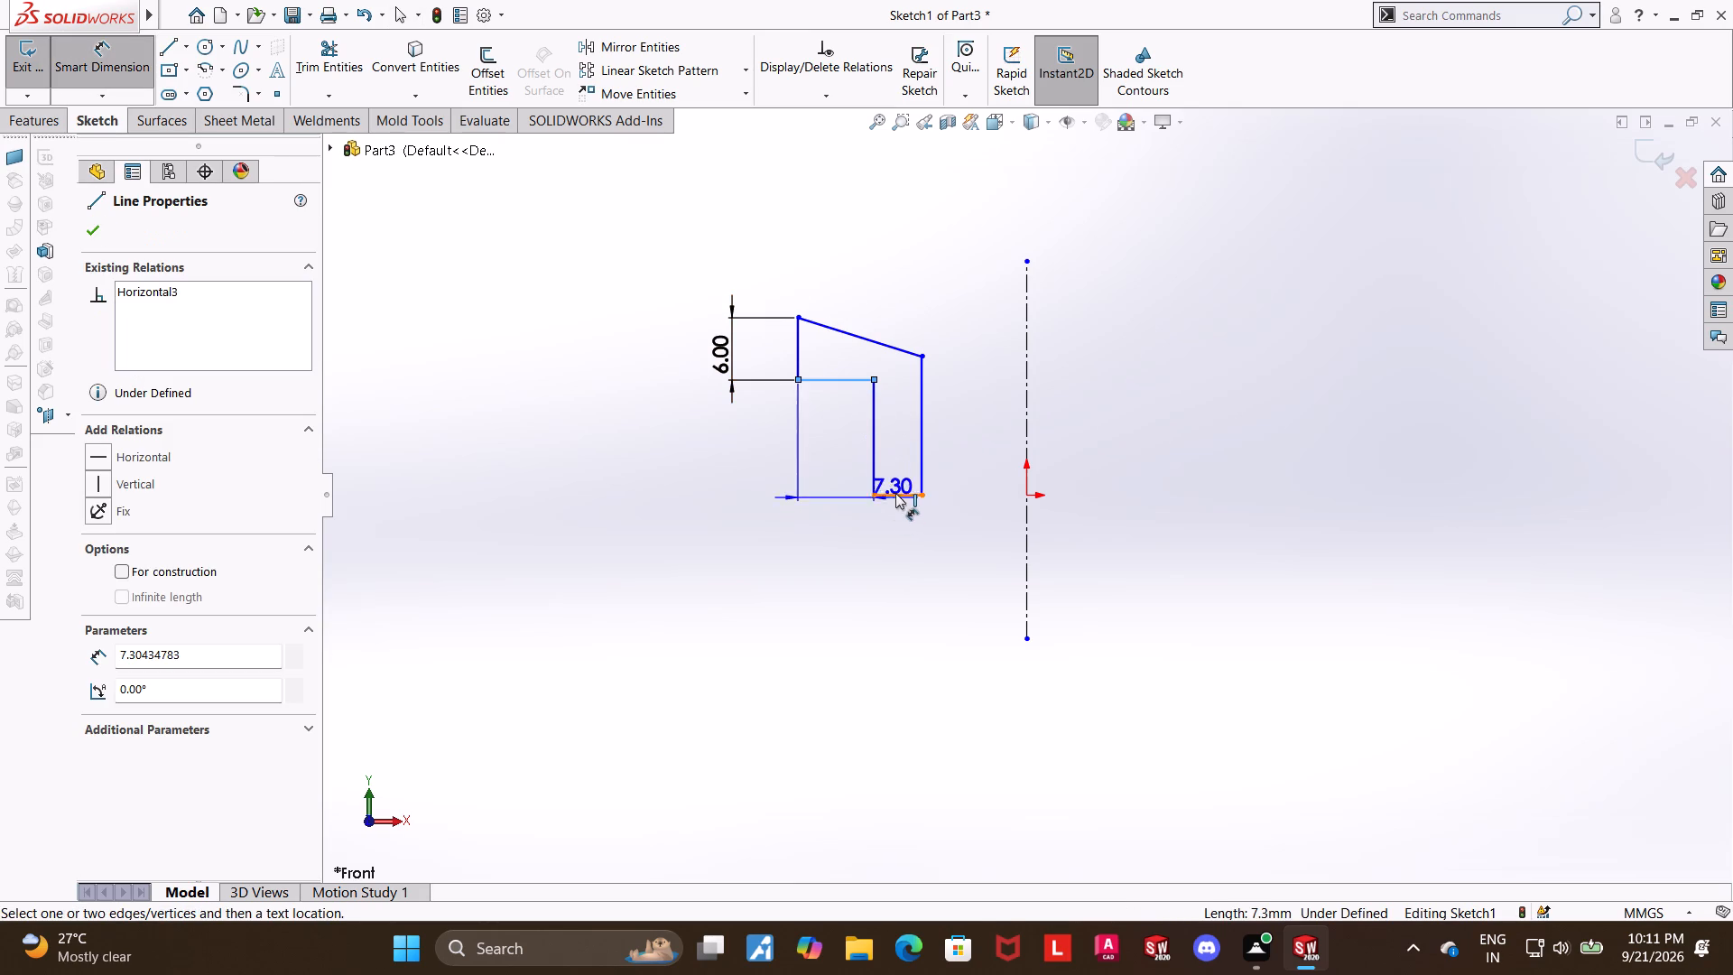
{"action": "left_click", "coordinate": [898, 495]}
{"action": "left_click", "coordinate": [730, 475]}
{"action": "type", "text": "15"}
{"action": "key", "text": "Return"}
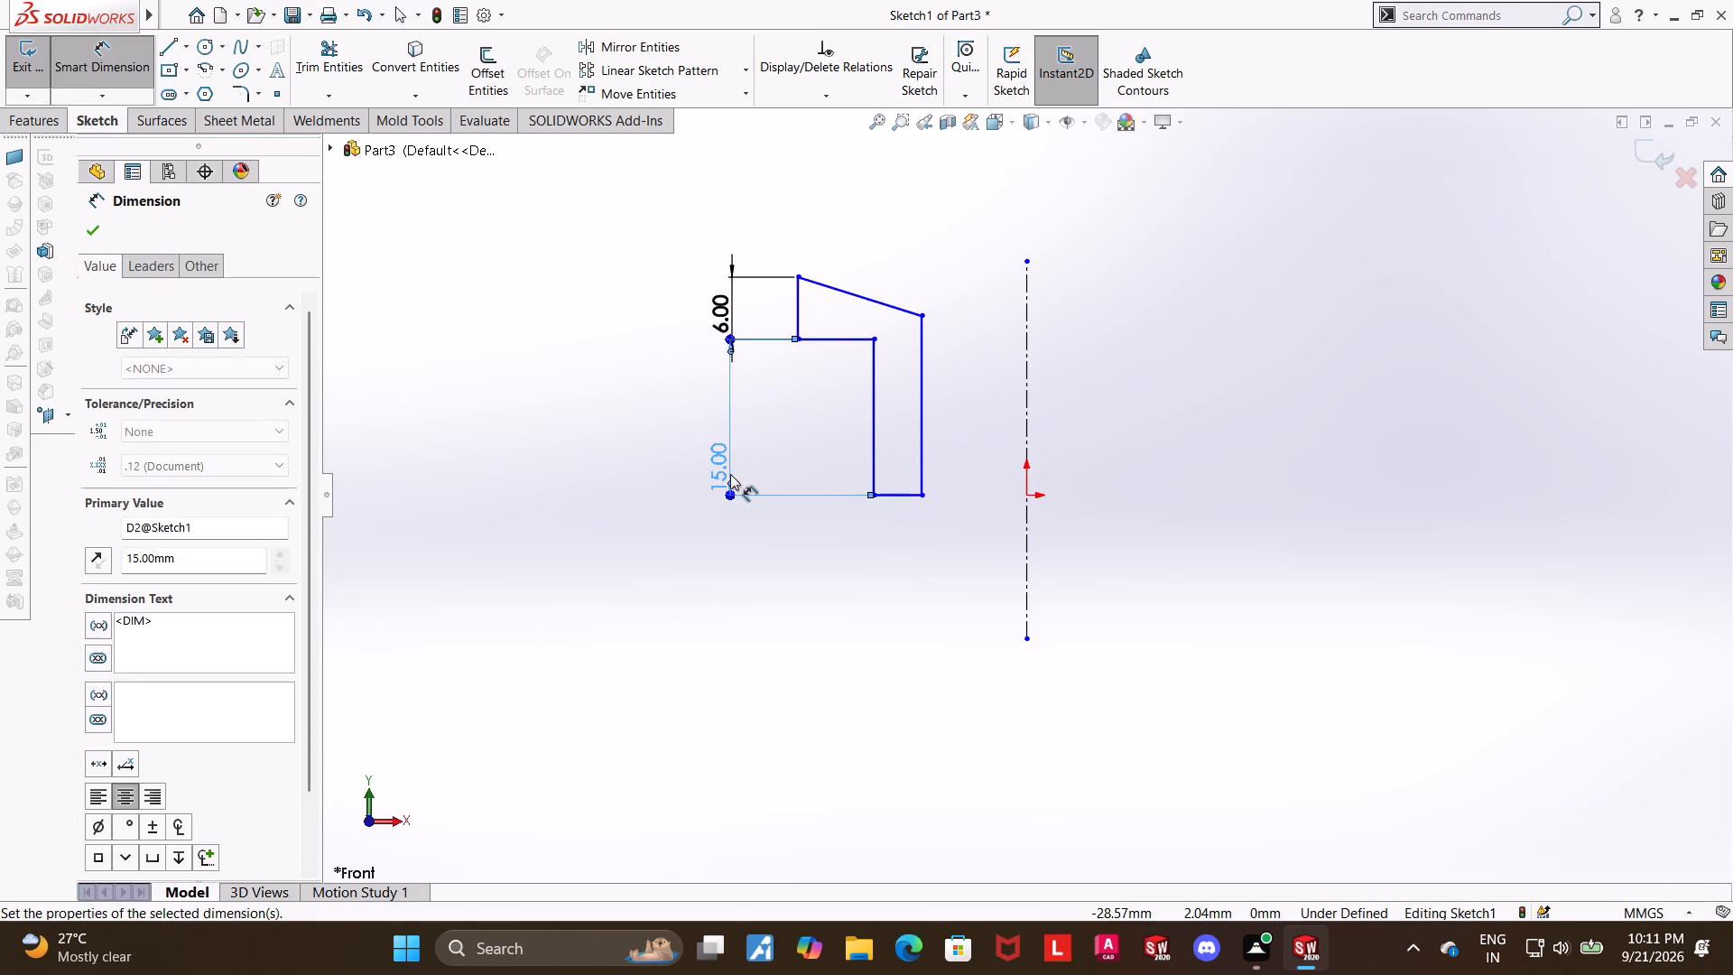
{"action": "key", "text": "Escape"}
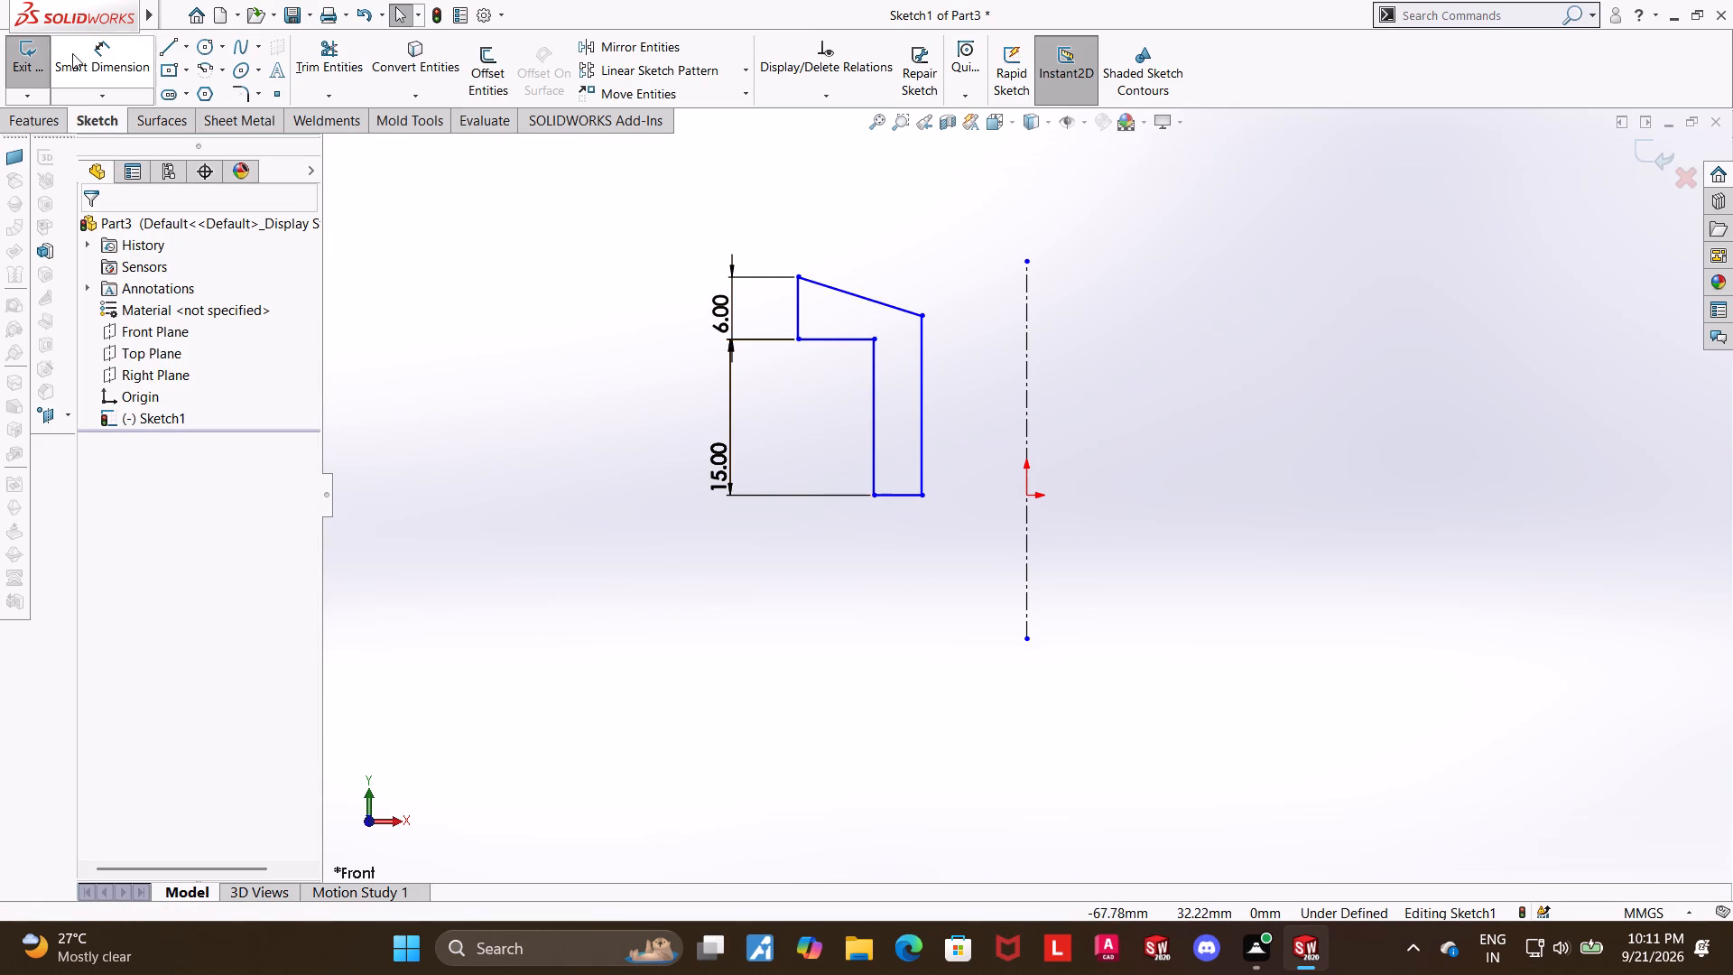
Dimension the stem's outer vertical line 16.5 mm from the centerline.
{"action": "left_click", "coordinate": [85, 62]}
{"action": "left_click", "coordinate": [872, 435]}
{"action": "left_click", "coordinate": [1024, 420]}
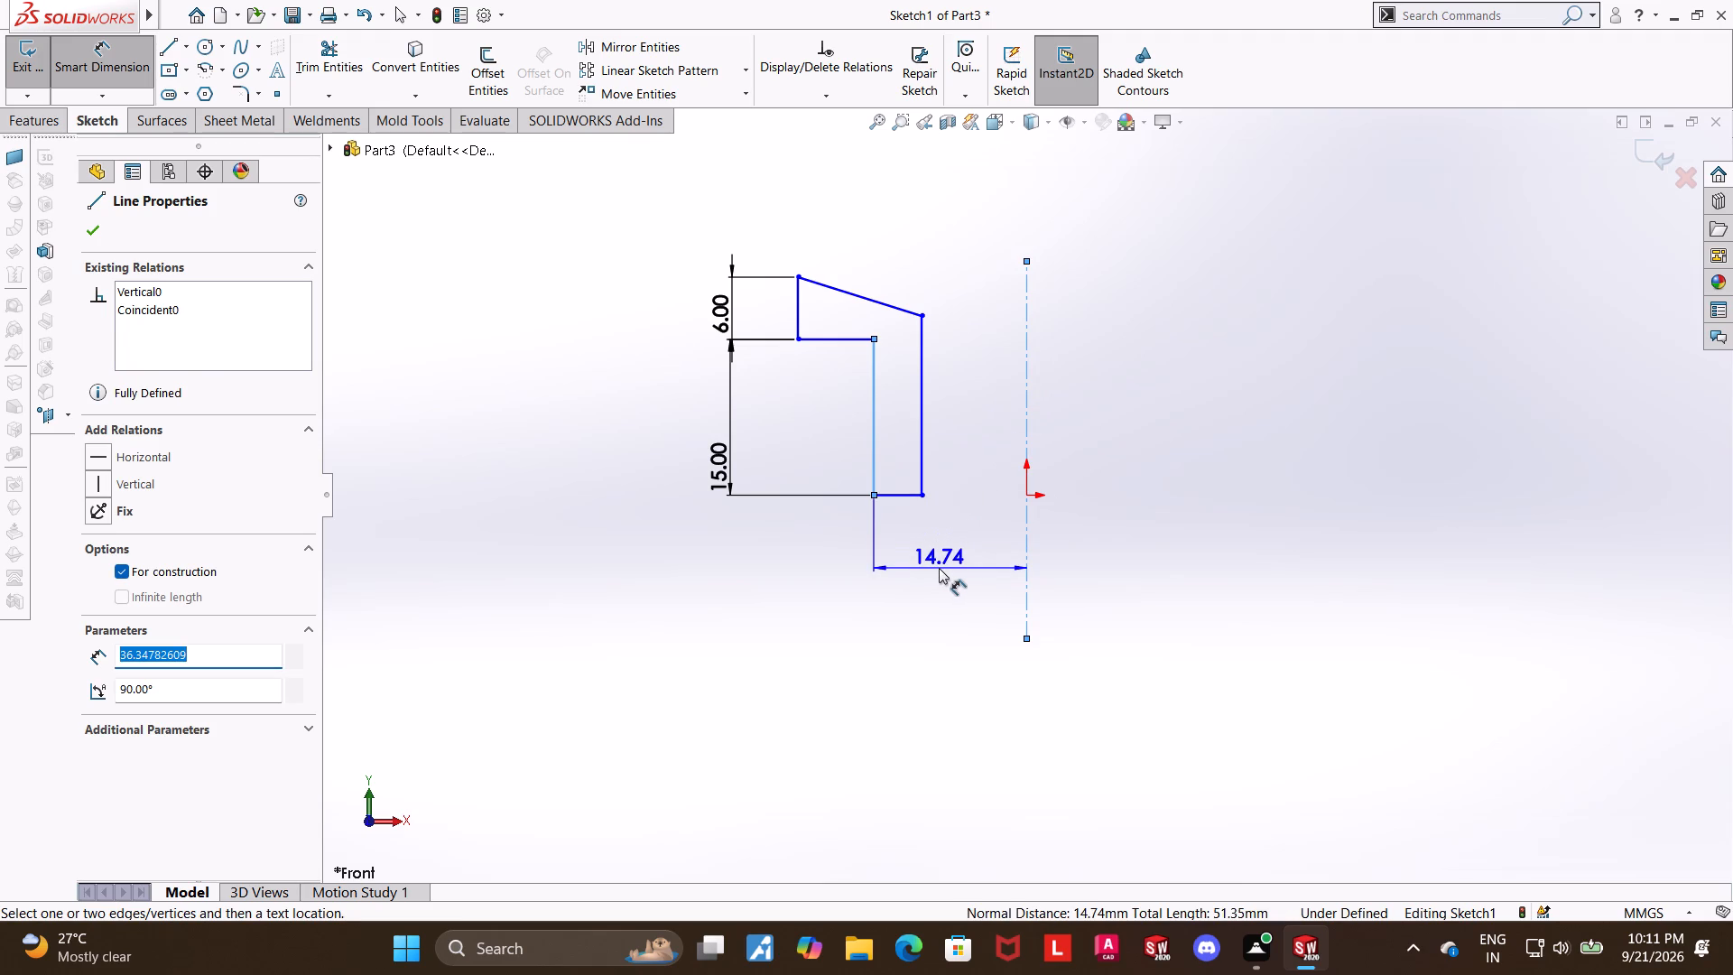
{"action": "left_click", "coordinate": [939, 568]}
{"action": "key", "text": "1"}
{"action": "type", "text": "6.5"}
{"action": "key", "text": "Return"}
{"action": "key", "text": "Escape"}
Dimension the stem's inner vertical line 12 mm from the vertical centerline.
{"action": "left_click", "coordinate": [97, 51]}
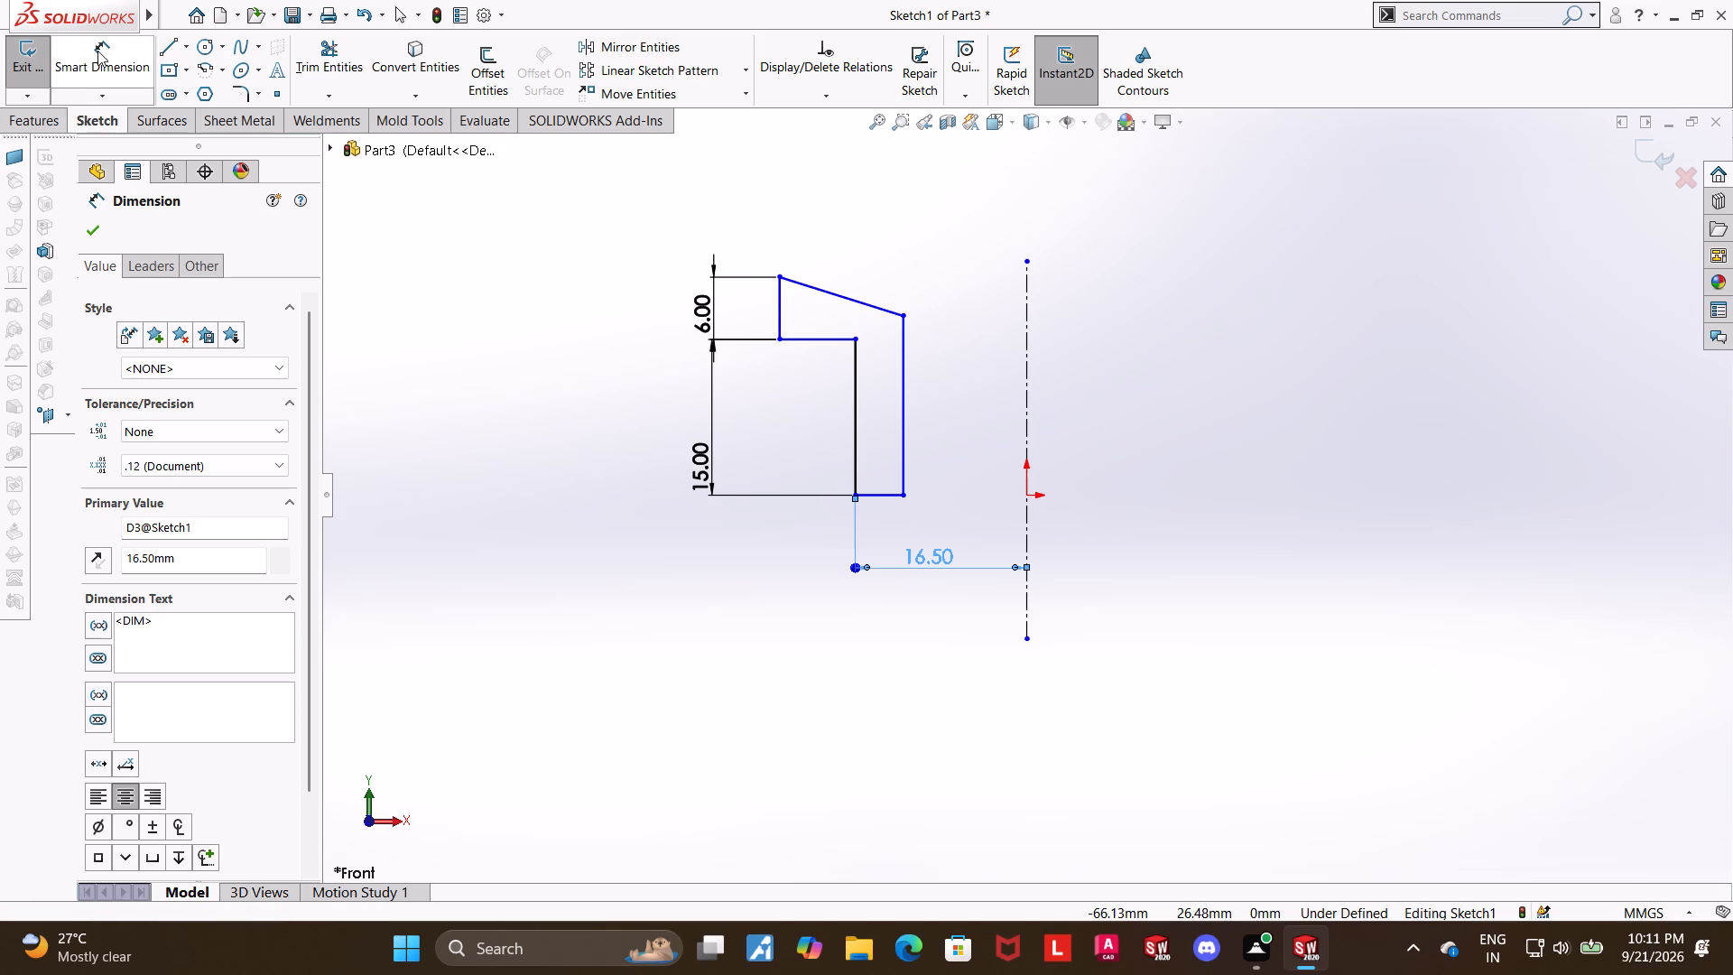
{"action": "left_click", "coordinate": [904, 378]}
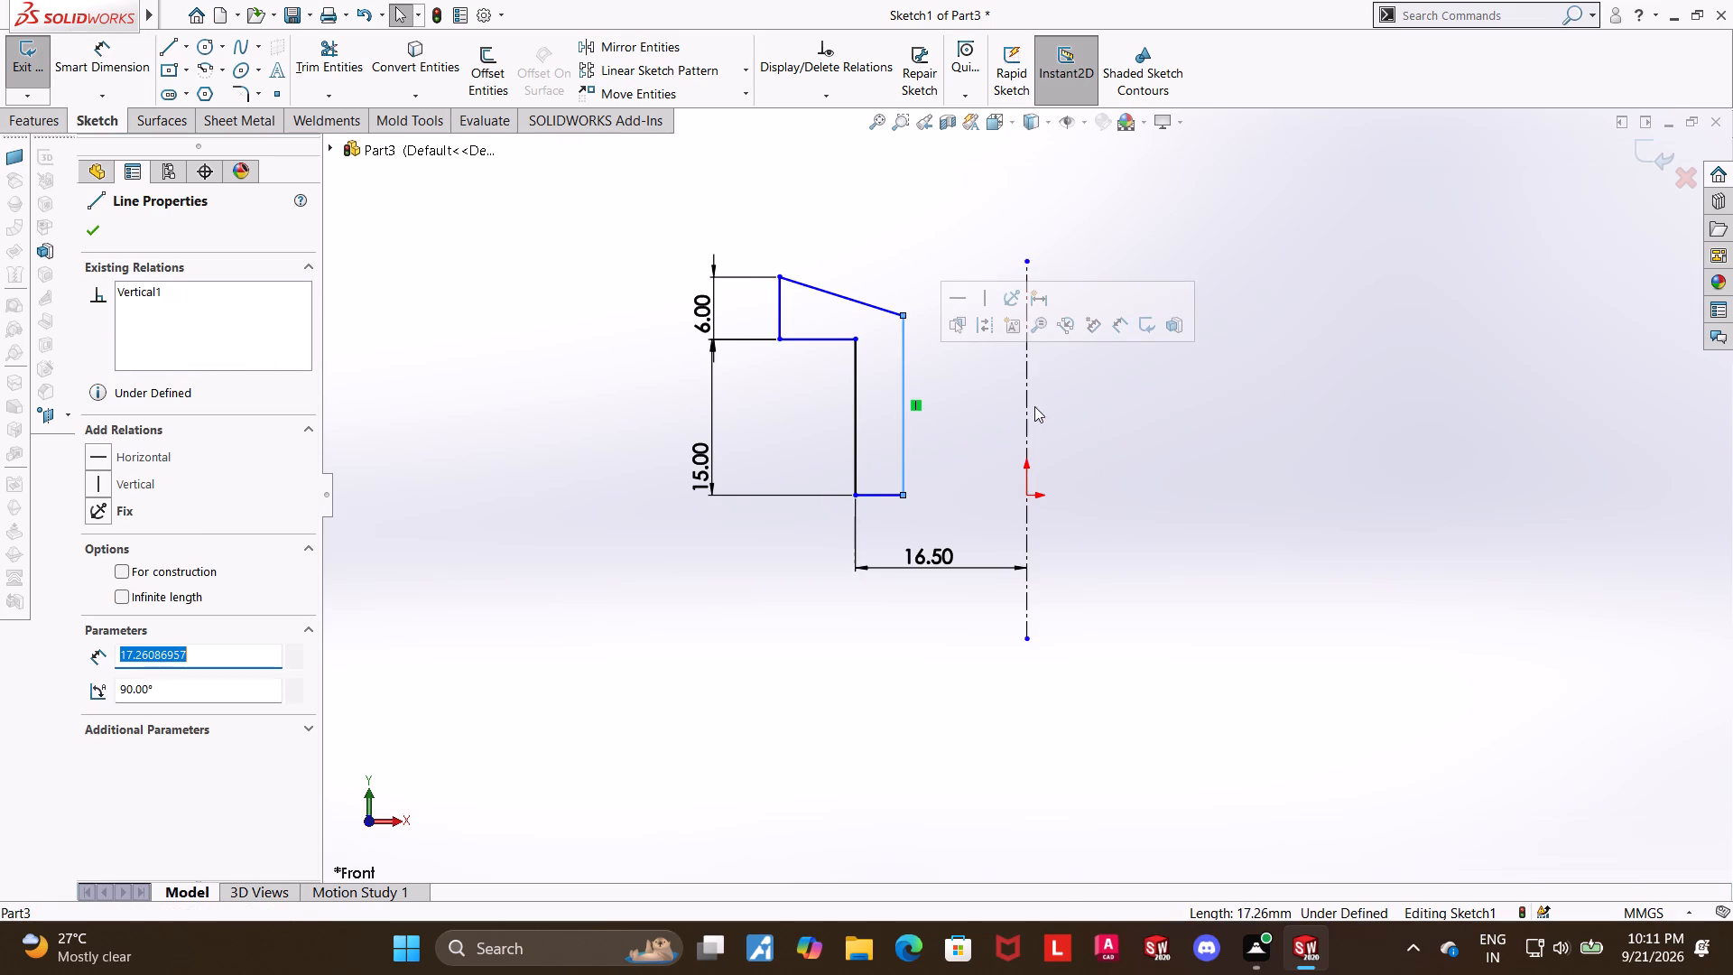
{"action": "left_click", "coordinate": [1027, 399]}
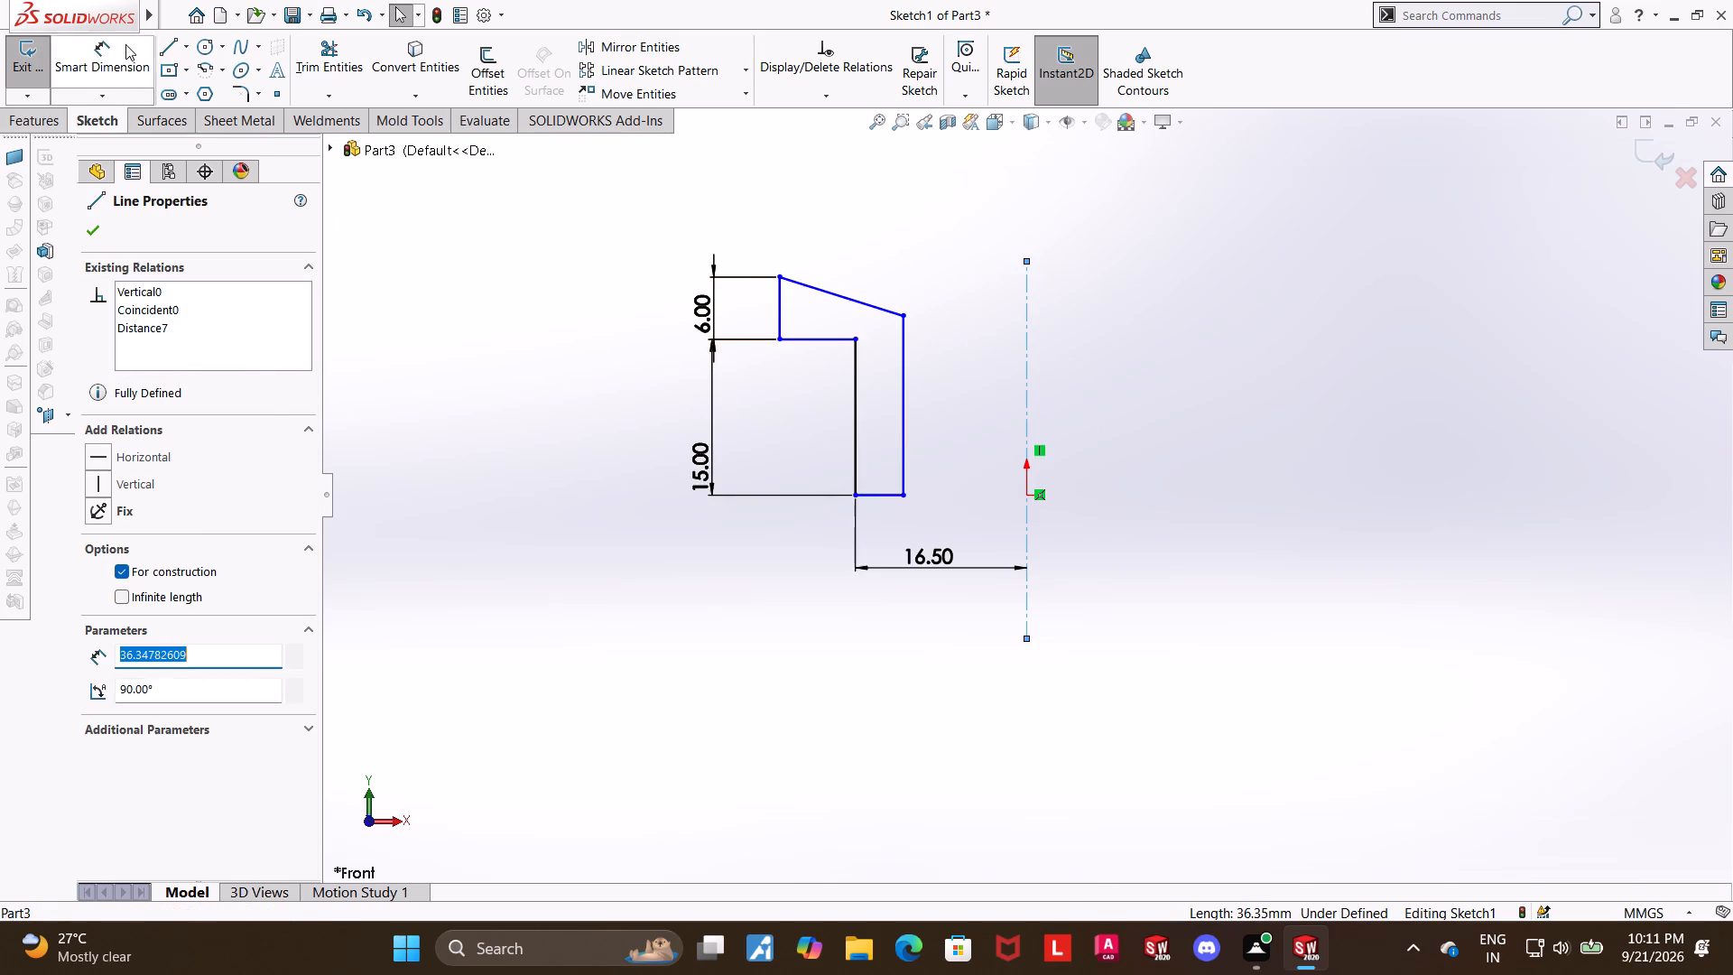
{"action": "left_click", "coordinate": [125, 44]}
{"action": "left_click", "coordinate": [904, 381]}
{"action": "left_click", "coordinate": [1031, 379]}
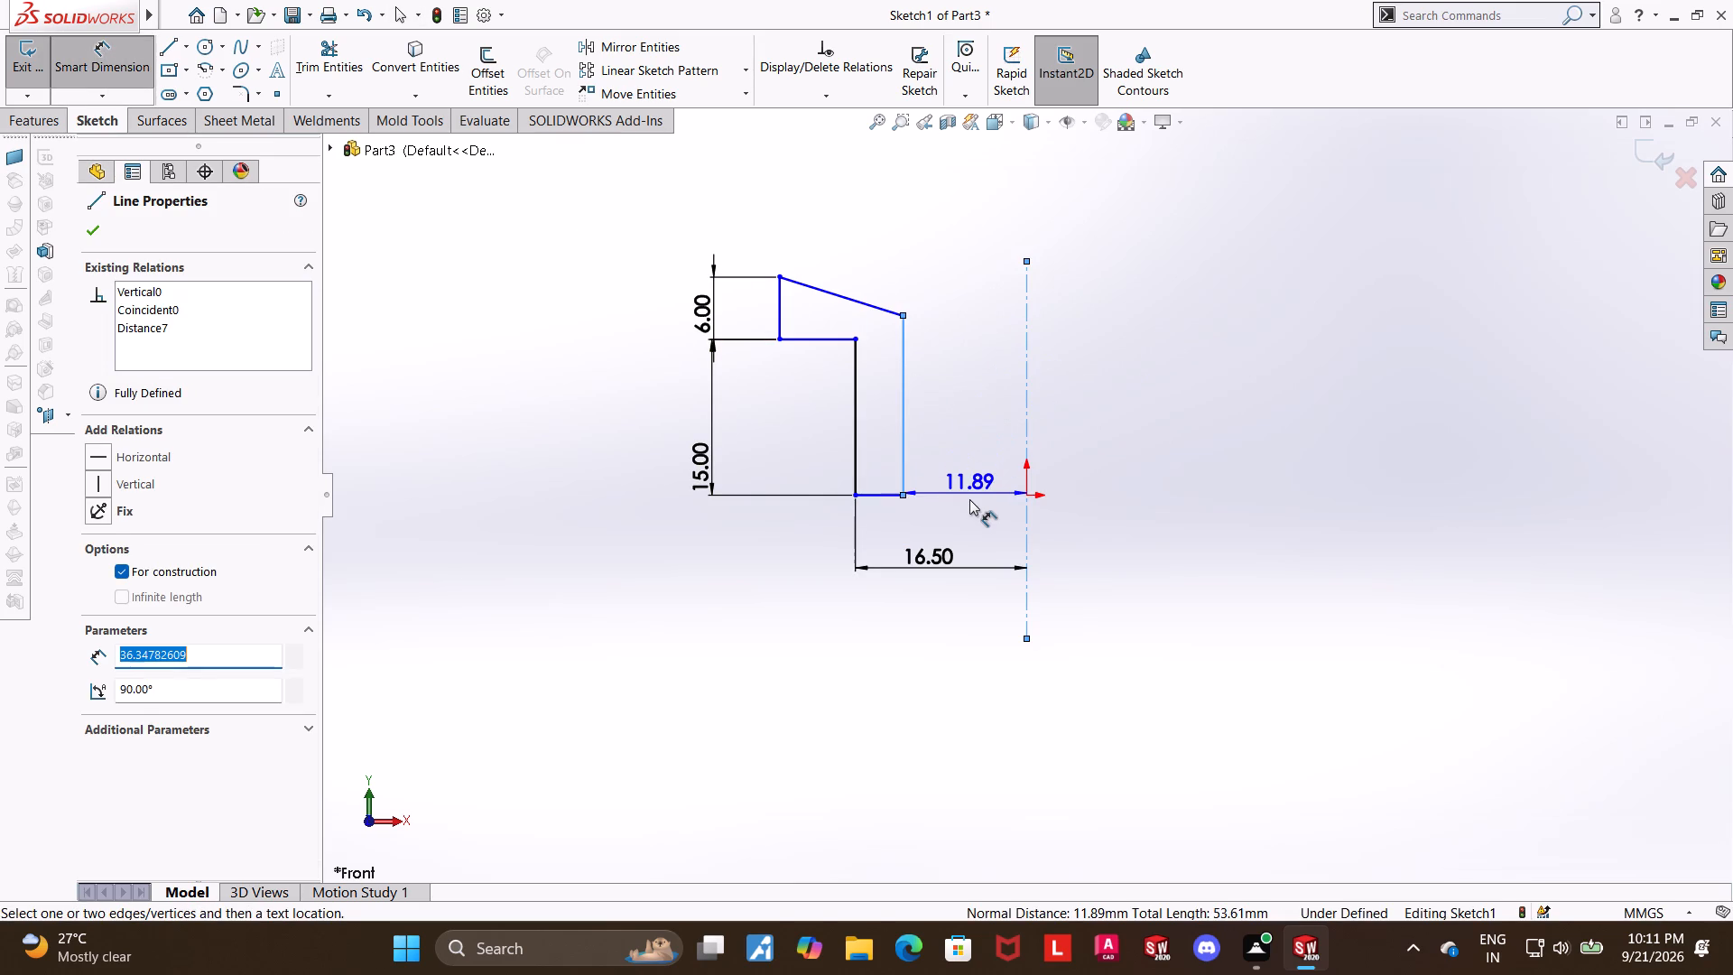
{"action": "left_click", "coordinate": [969, 502]}
{"action": "type", "text": "12"}
{"action": "key", "text": "Return"}
{"action": "key", "text": "Escape"}
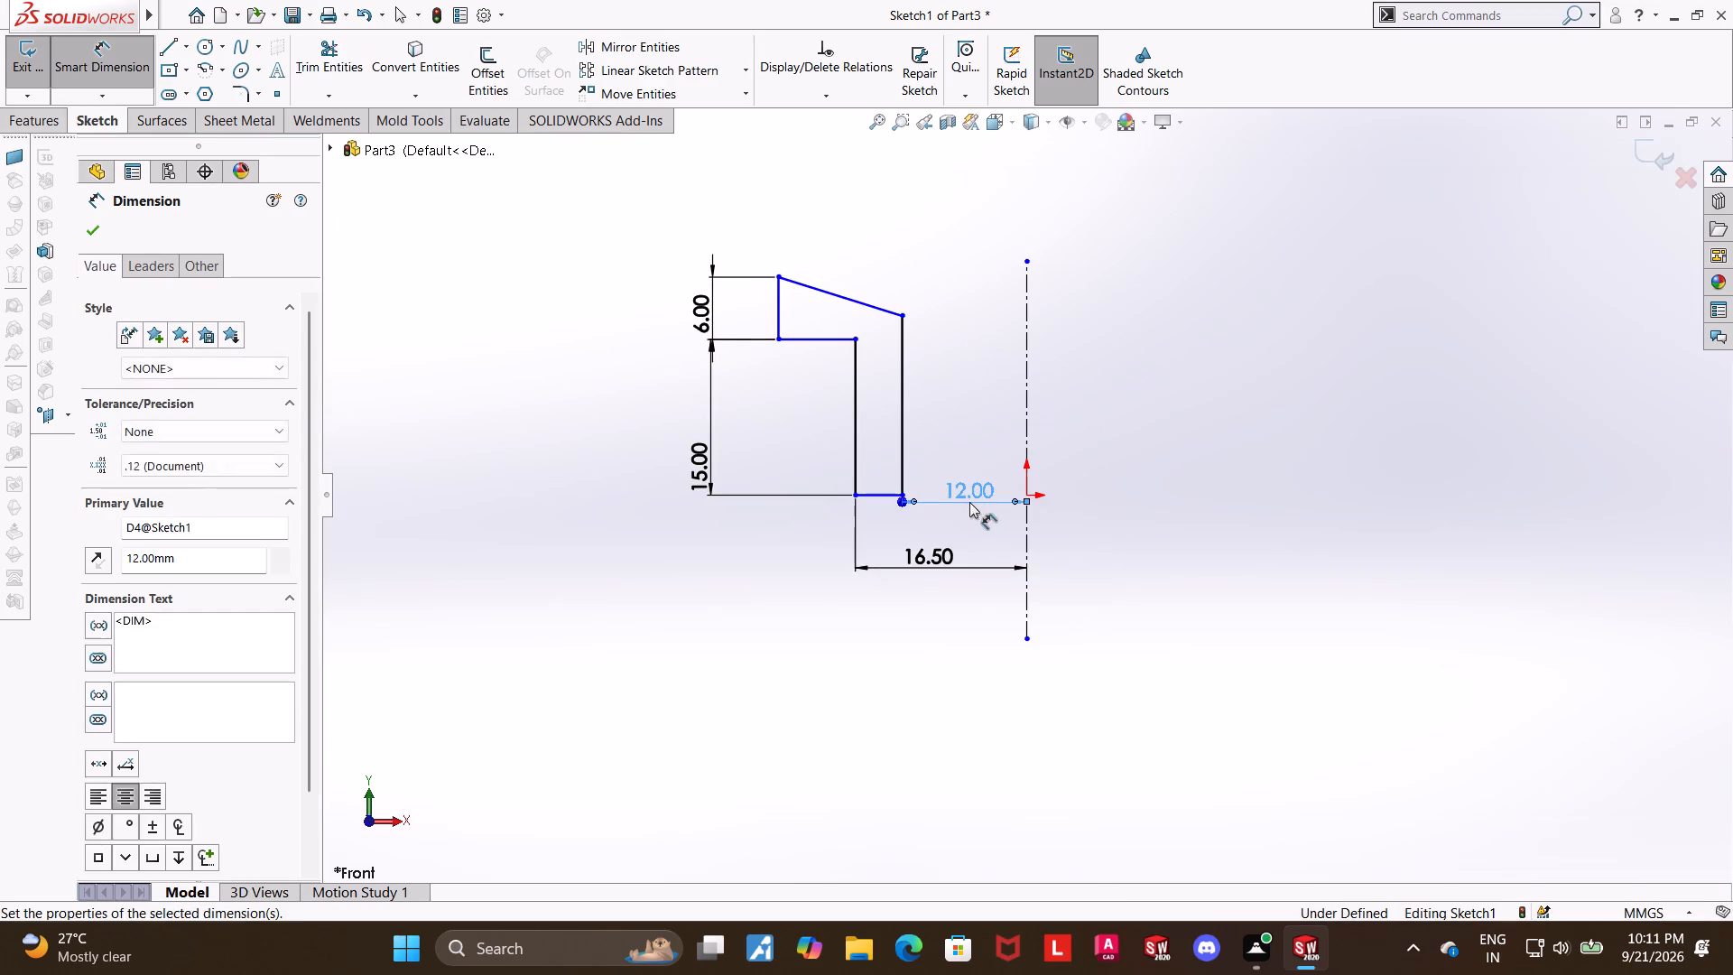
{"action": "key", "text": "Escape"}
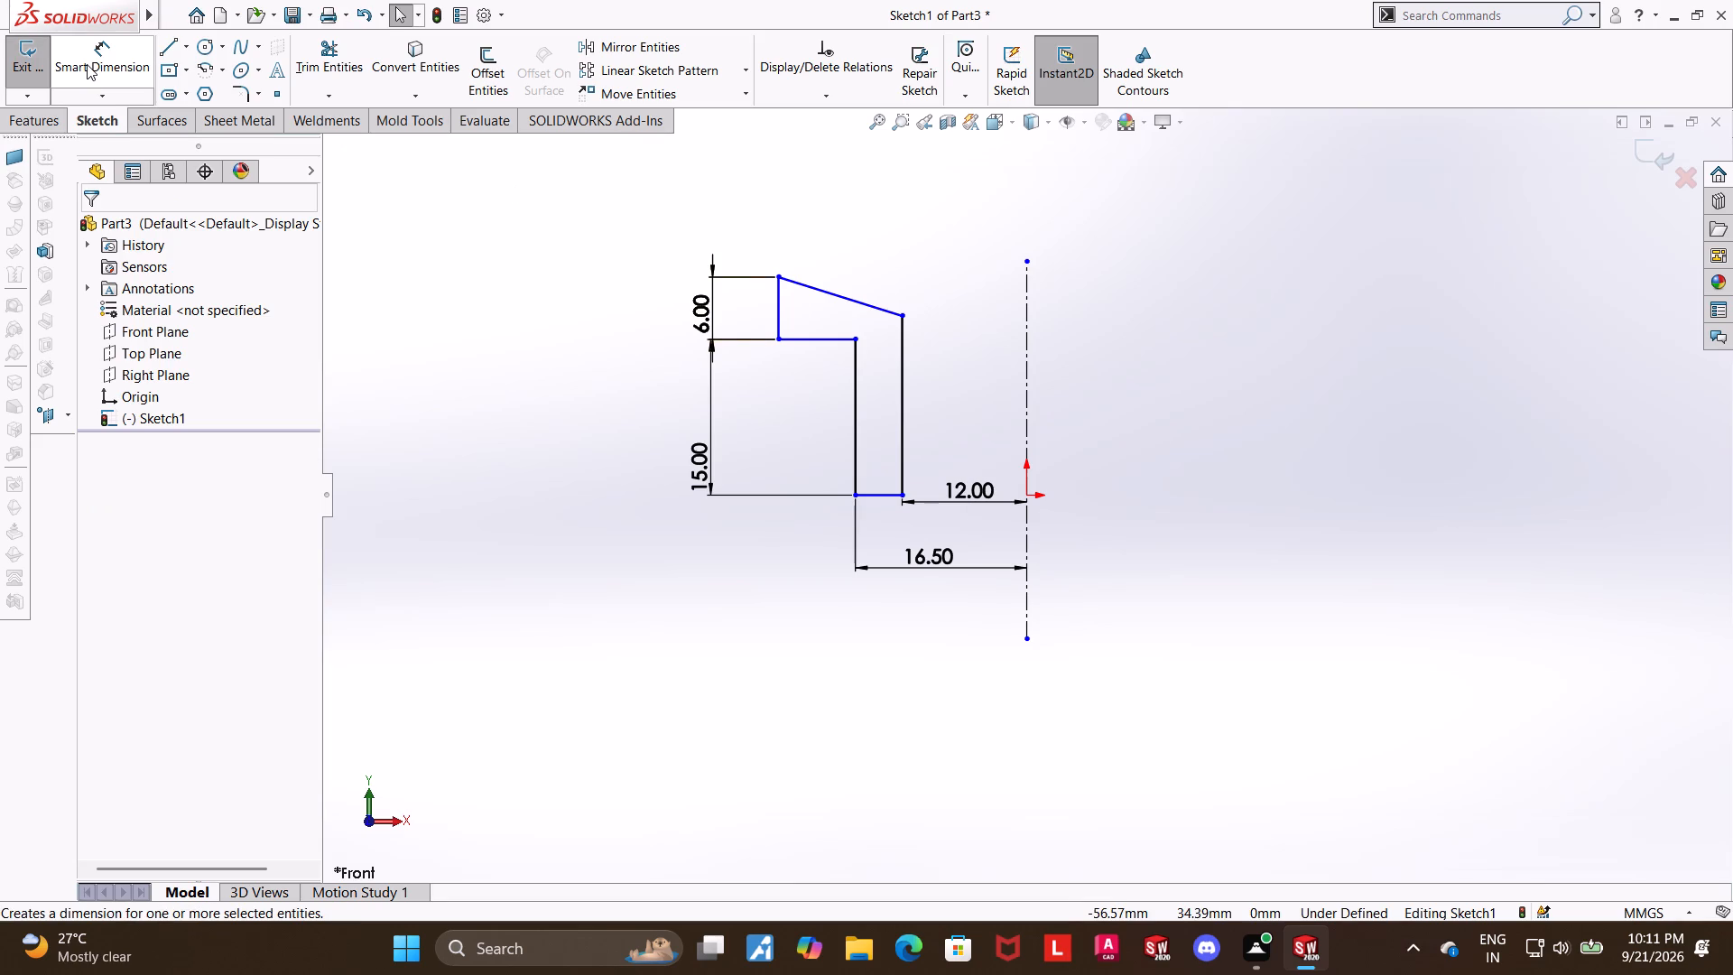
Dimension the flange's outer vertical edge 21 mm from the vertical centerline.
{"action": "left_click", "coordinate": [87, 64]}
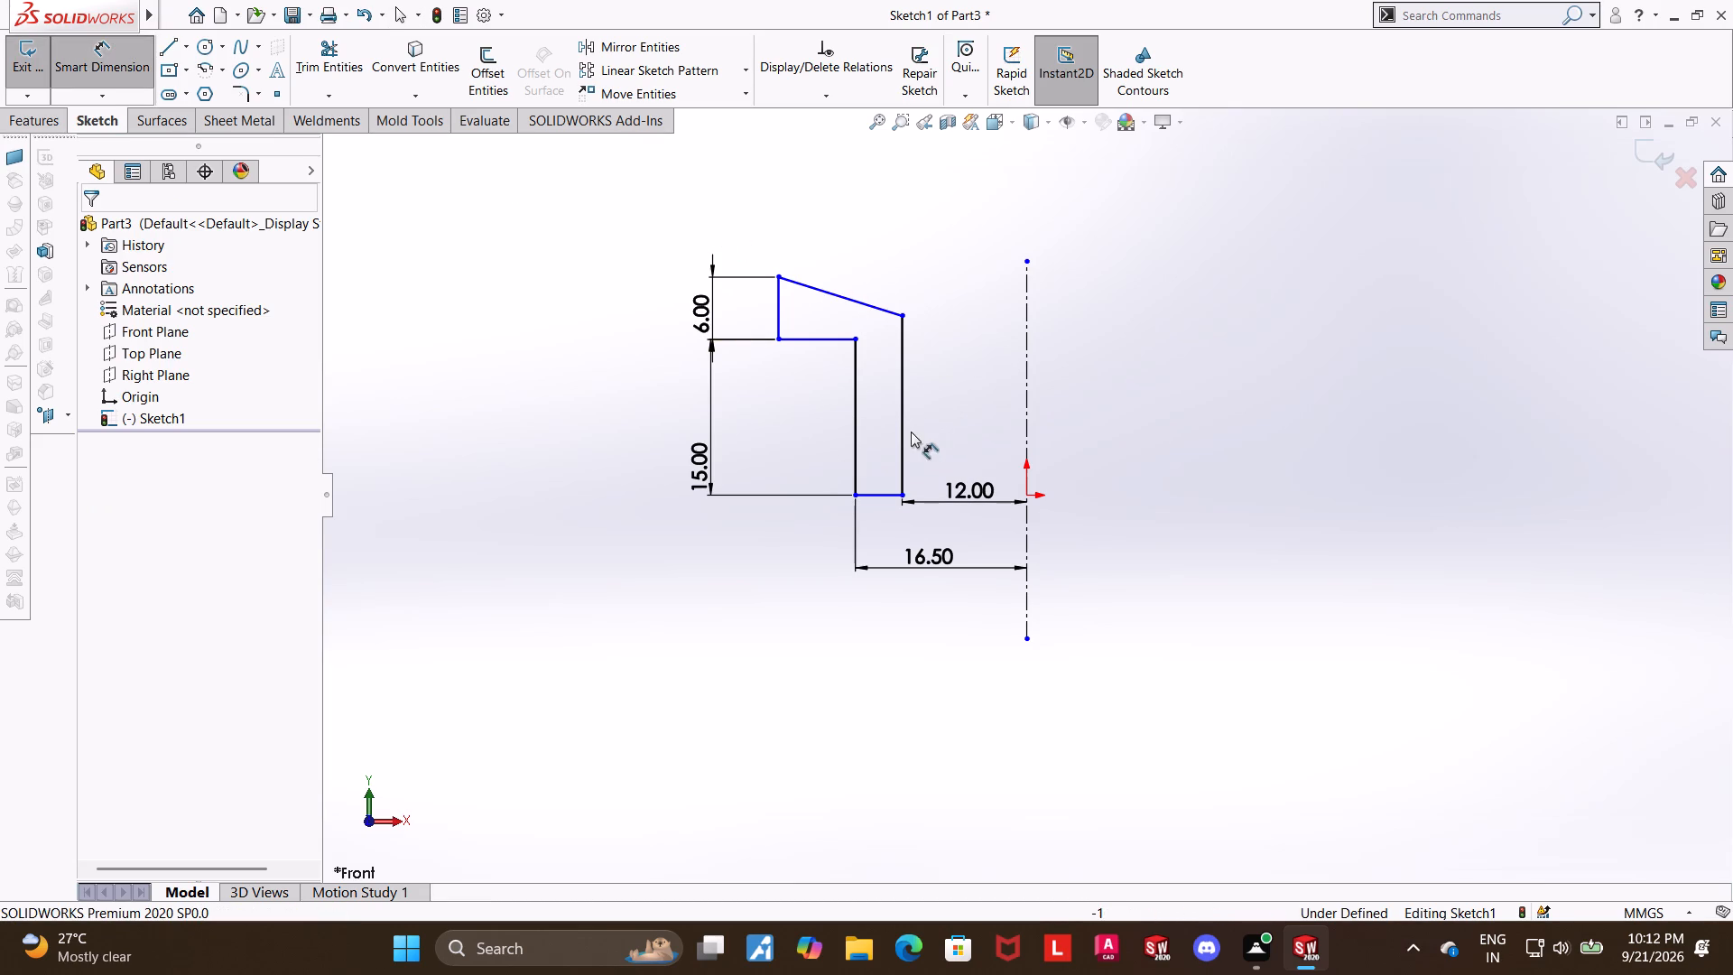
{"action": "left_click", "coordinate": [776, 311]}
{"action": "left_click", "coordinate": [1025, 338]}
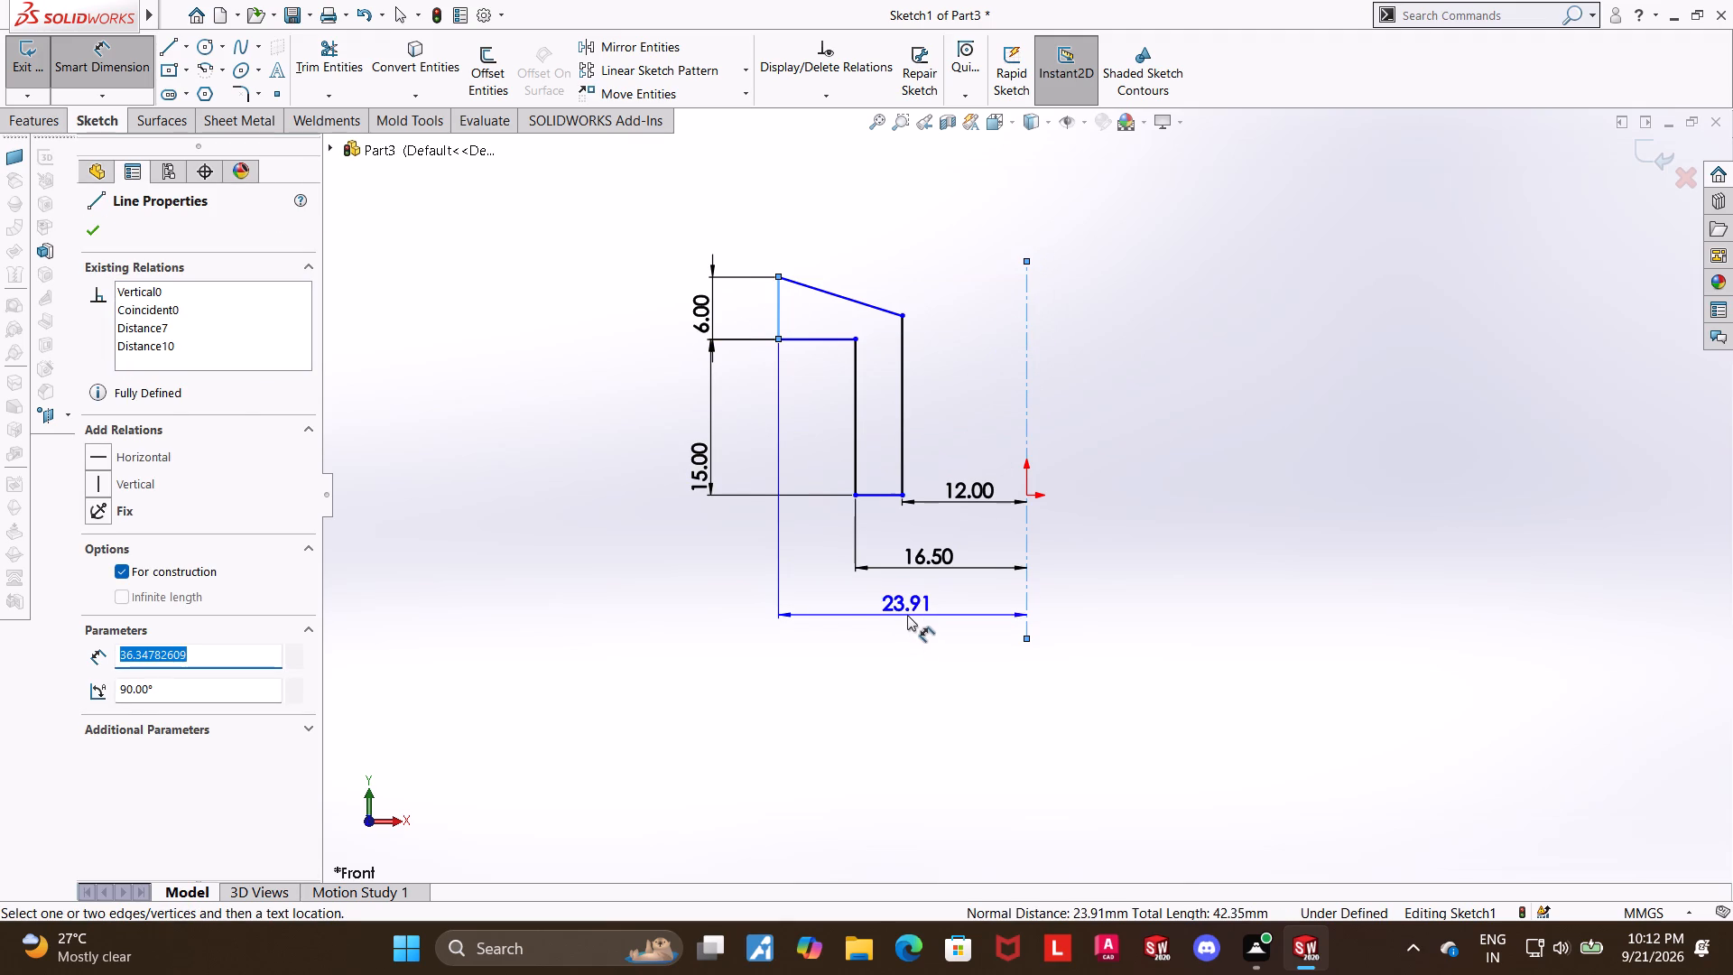
{"action": "left_click", "coordinate": [907, 615]}
{"action": "type", "text": "21"}
{"action": "key", "text": "Return"}
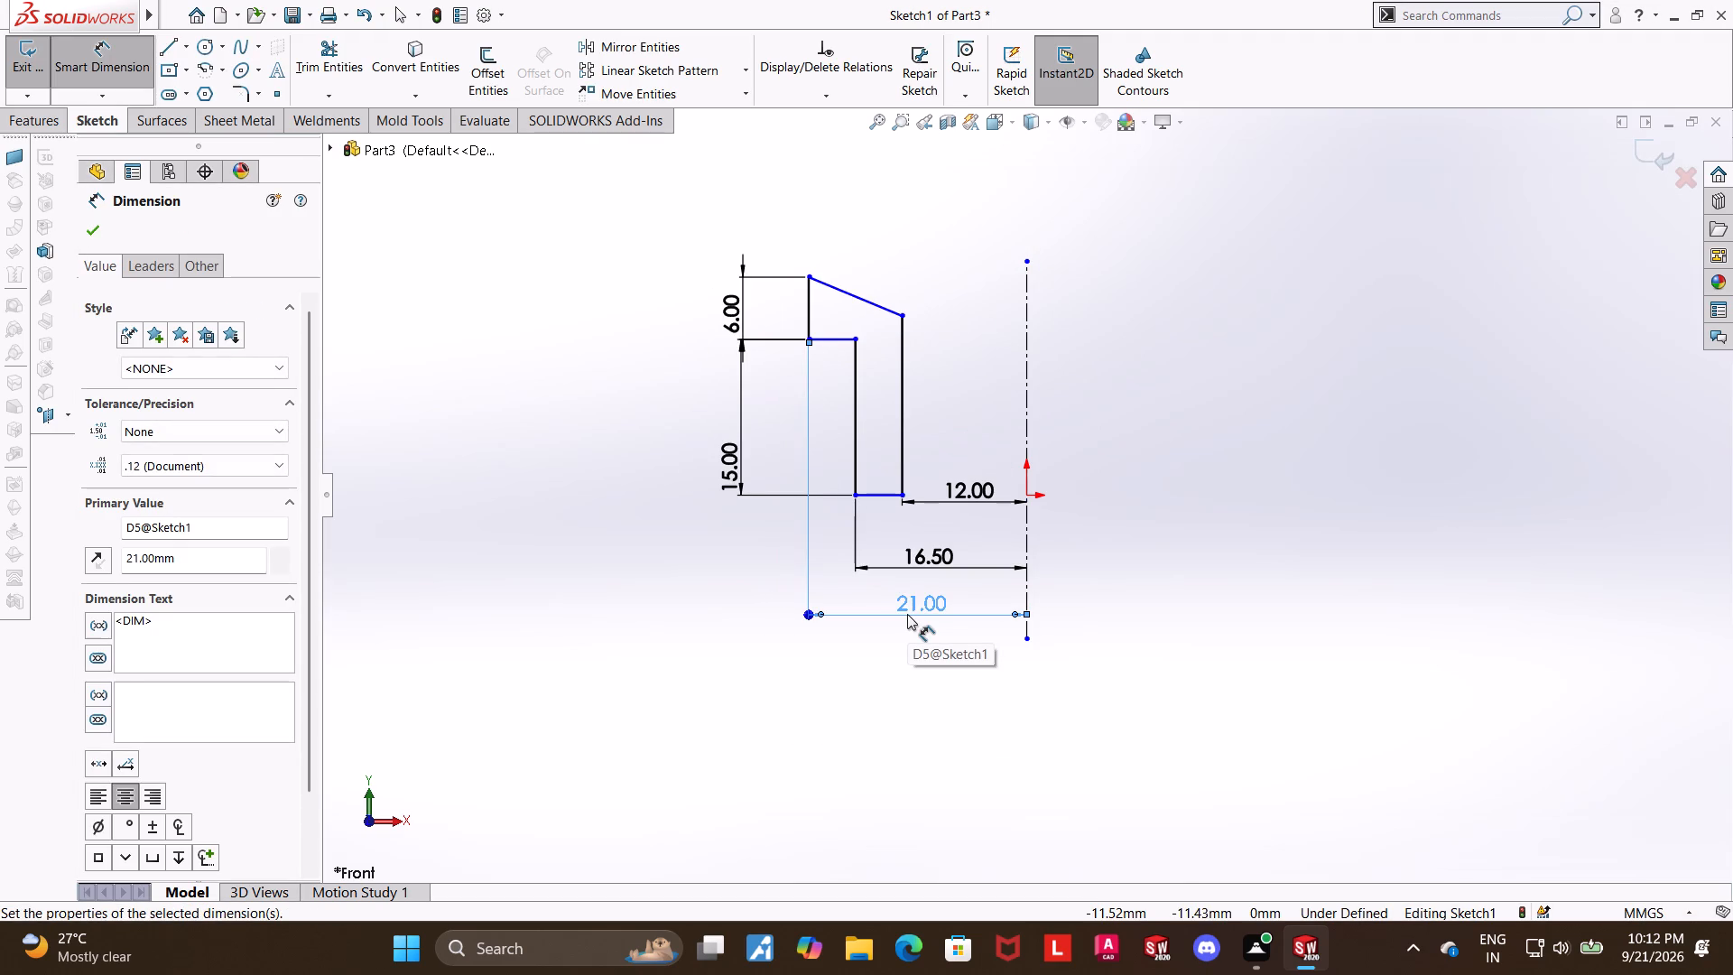
{"action": "key", "text": "Escape"}
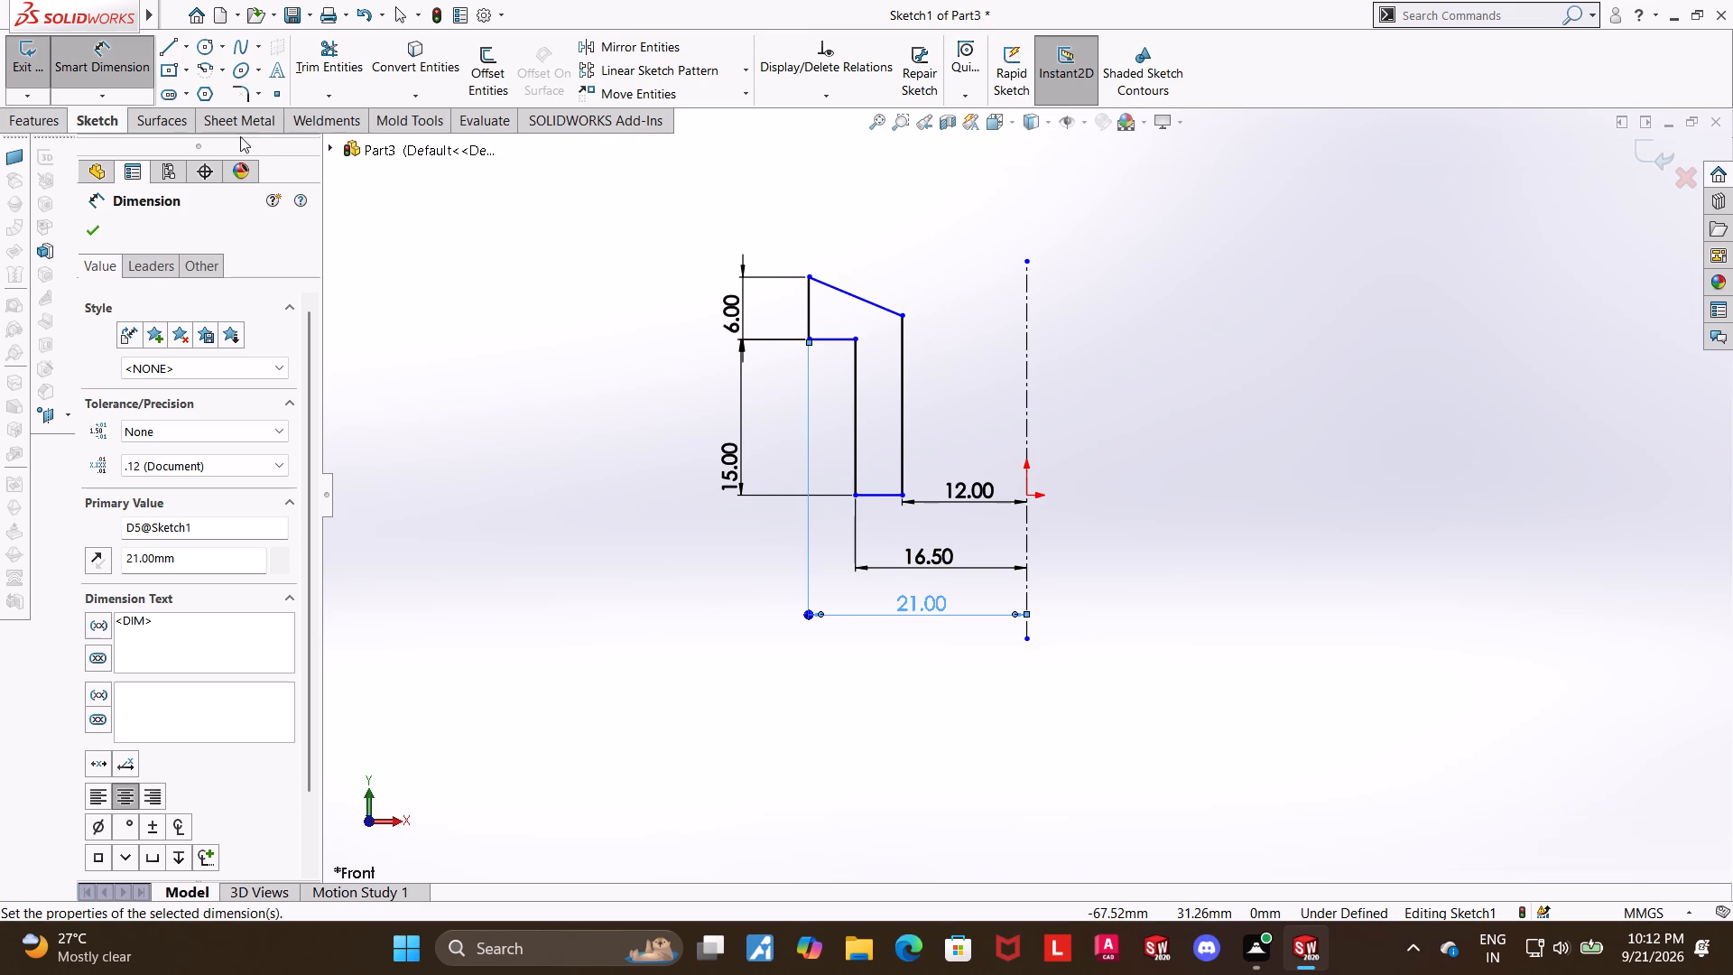
Draw a horizontal centerline from the flange's top outer corner toward the vertical centerline, extending past the stem's inner line.
{"action": "left_click", "coordinate": [190, 47]}
{"action": "left_click", "coordinate": [190, 89]}
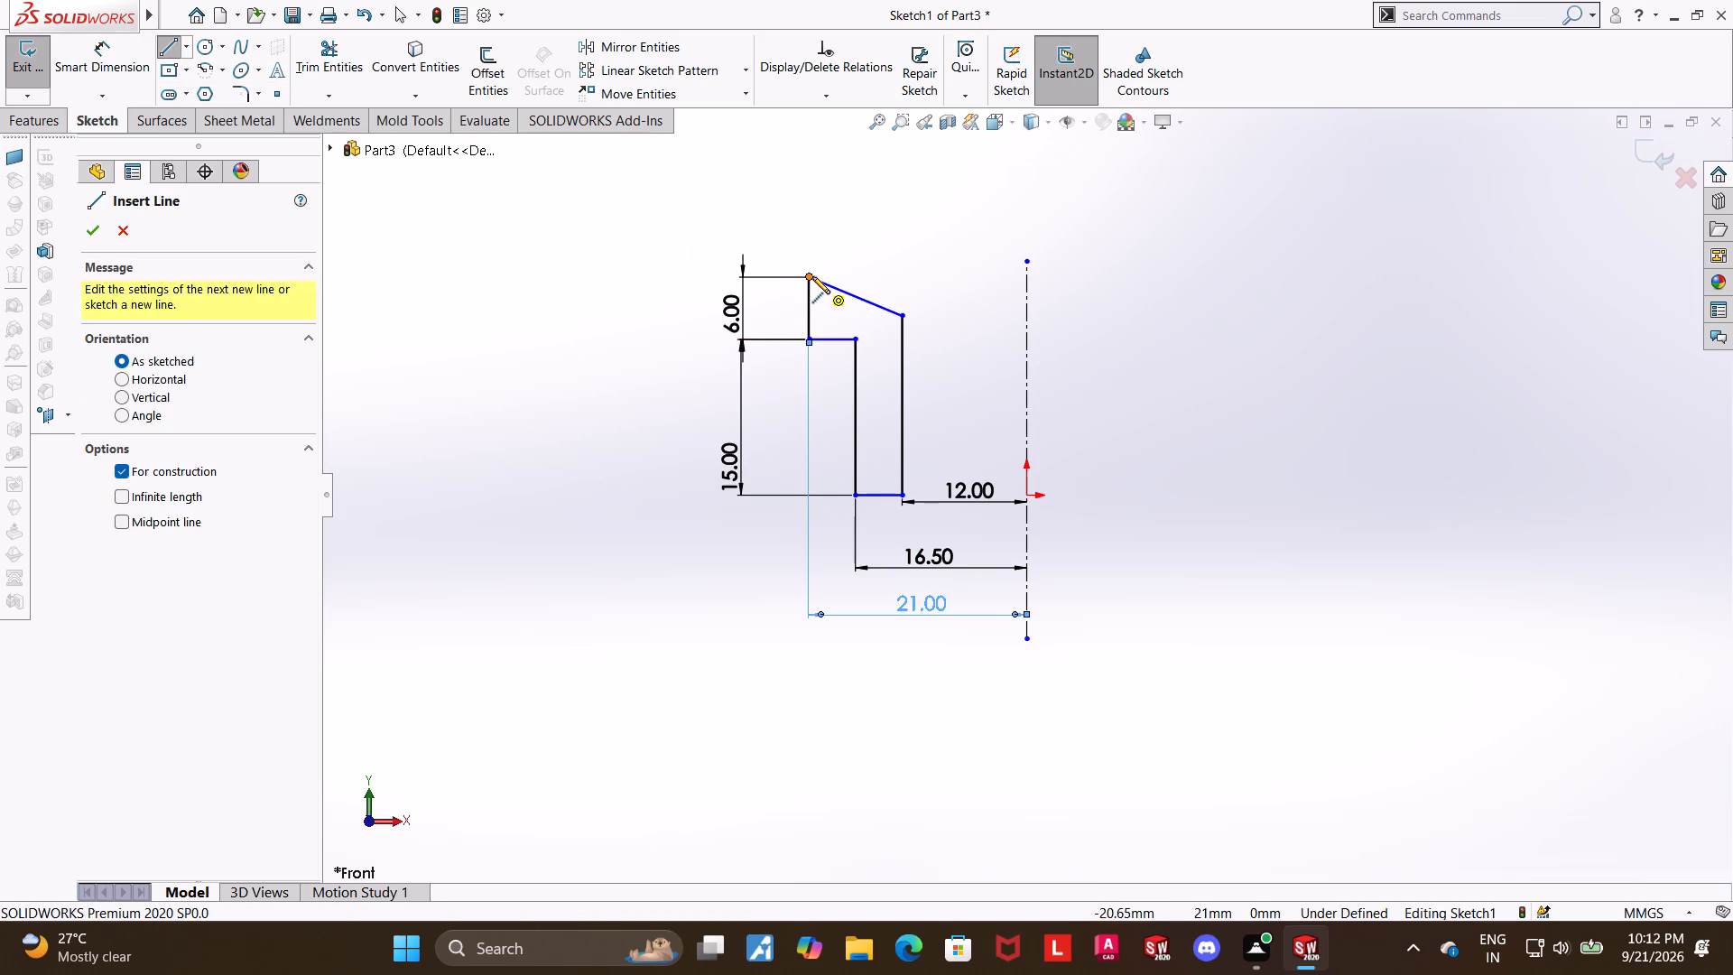
{"action": "left_click", "coordinate": [811, 276]}
{"action": "left_click", "coordinate": [944, 276]}
{"action": "key", "text": "Escape"}
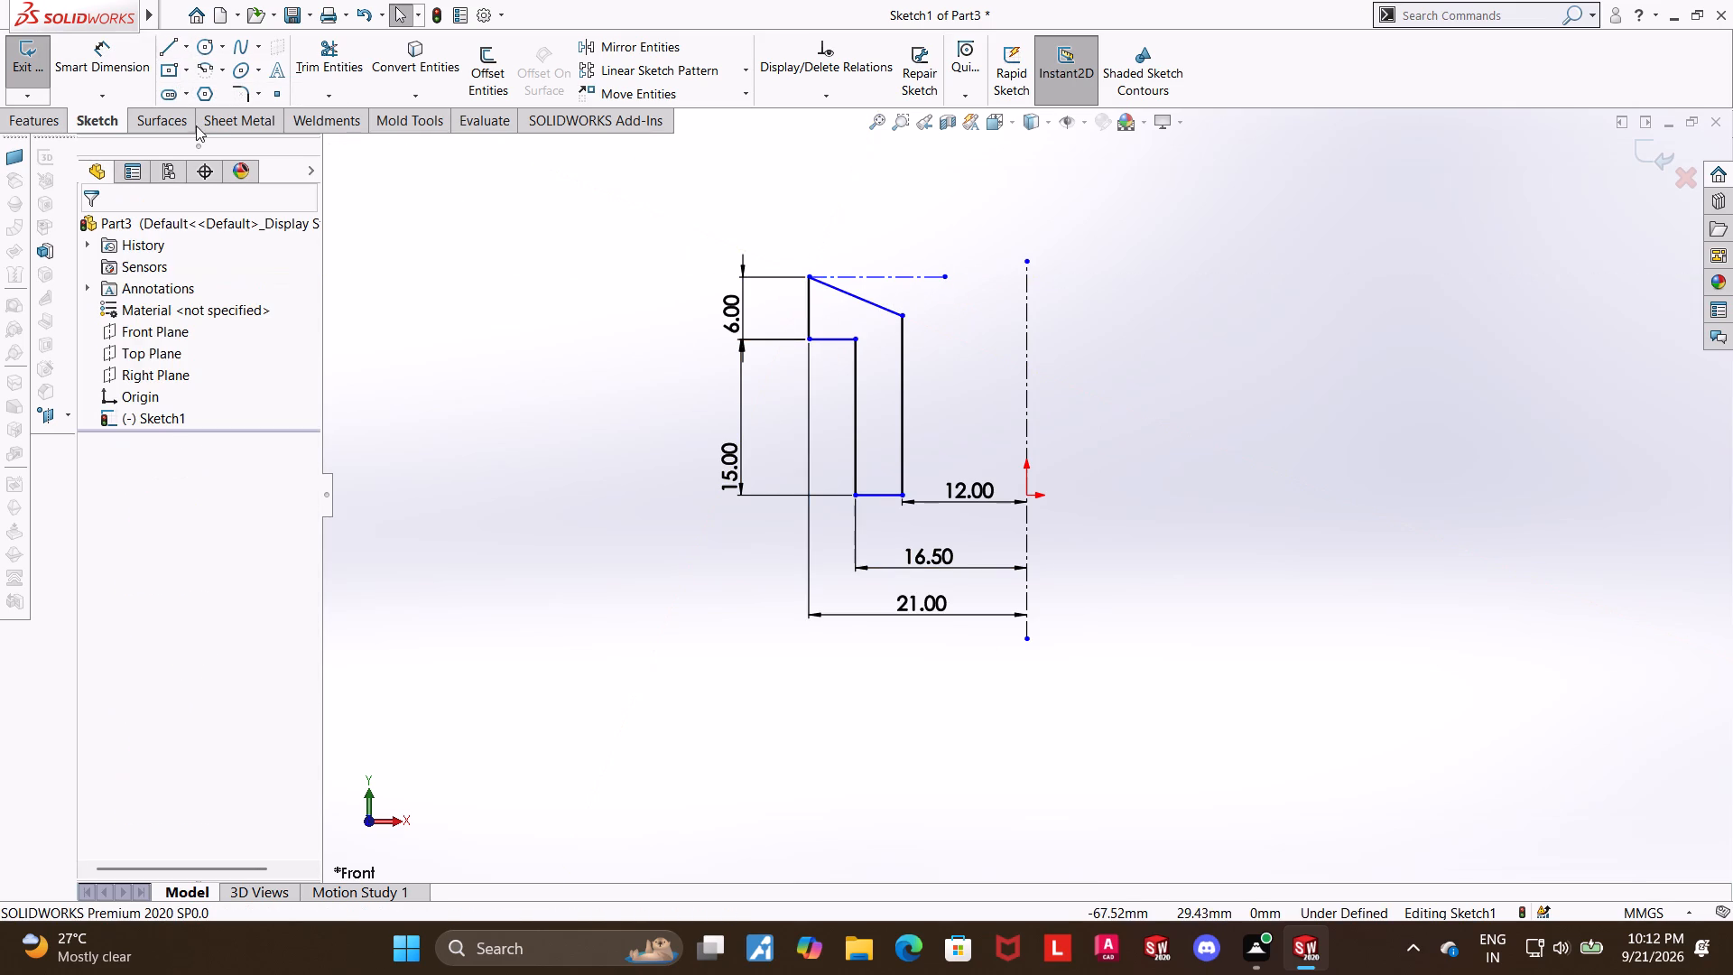
{"action": "key", "text": "Escape"}
Dimension the angle between the horizontal centerline and the sloped top line to 15 degrees.
{"action": "left_click", "coordinate": [110, 51]}
{"action": "left_click", "coordinate": [865, 275]}
{"action": "left_click", "coordinate": [876, 302]}
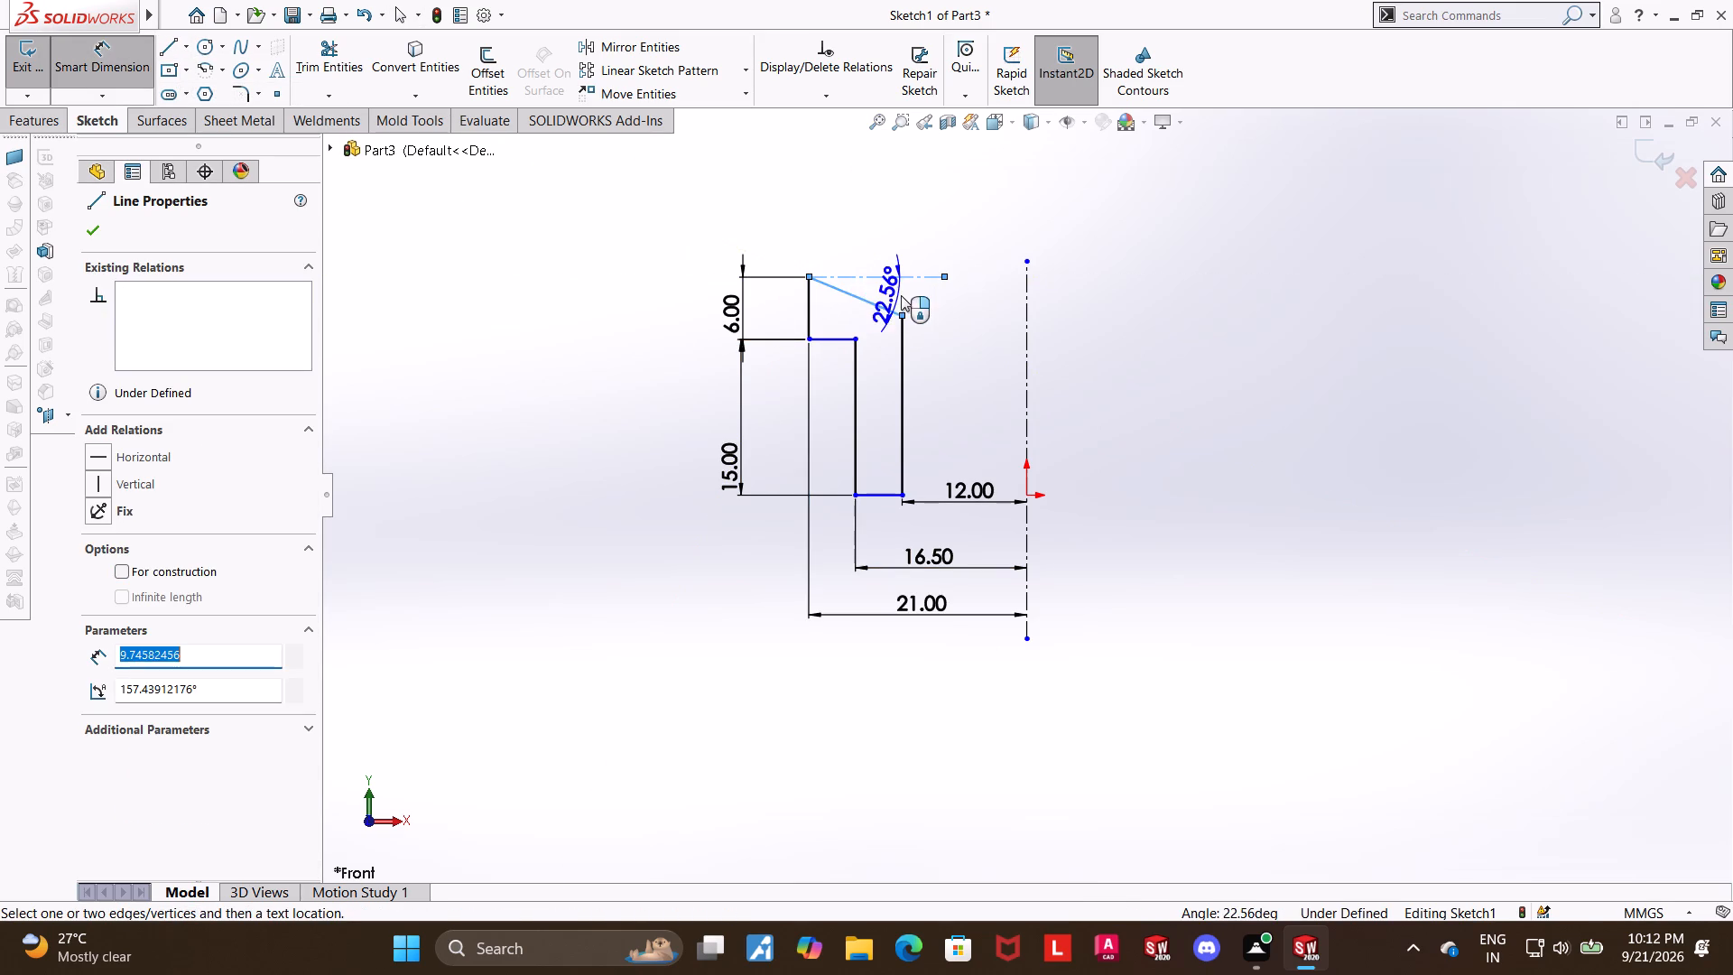
{"action": "left_click", "coordinate": [901, 294]}
{"action": "type", "text": "15"}
{"action": "key", "text": "Return"}
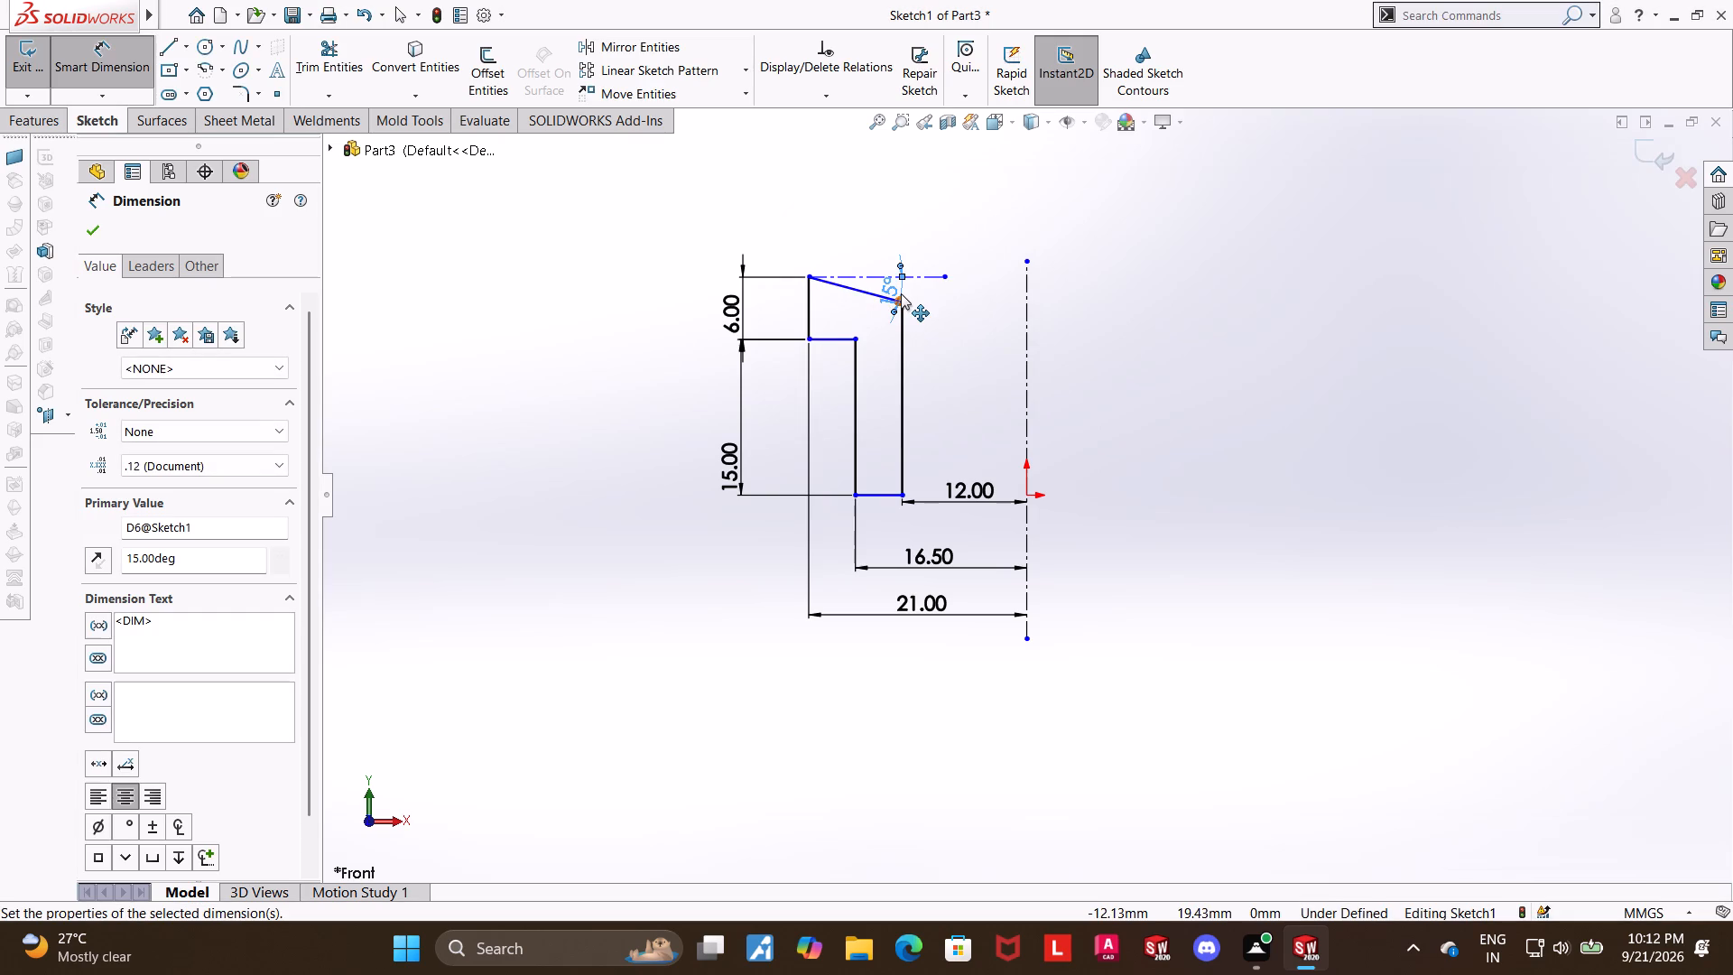
{"action": "key", "text": "Escape"}
{"action": "key", "text": "Escape"}
{"action": "key", "text": "Escape"}
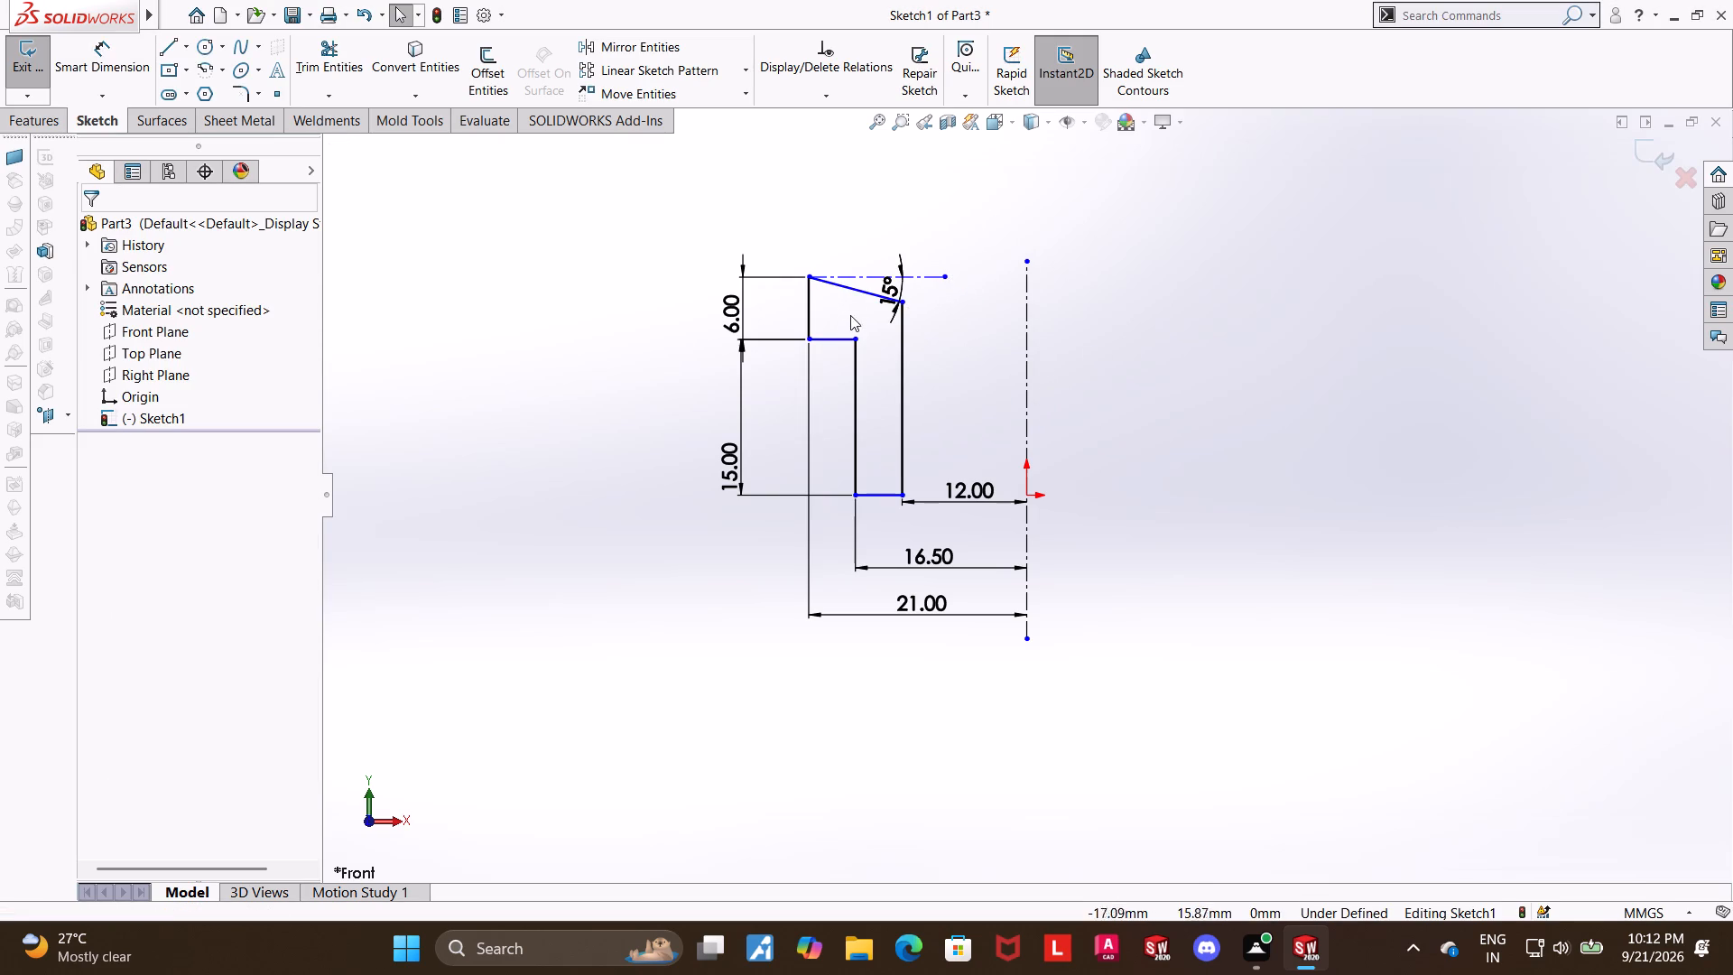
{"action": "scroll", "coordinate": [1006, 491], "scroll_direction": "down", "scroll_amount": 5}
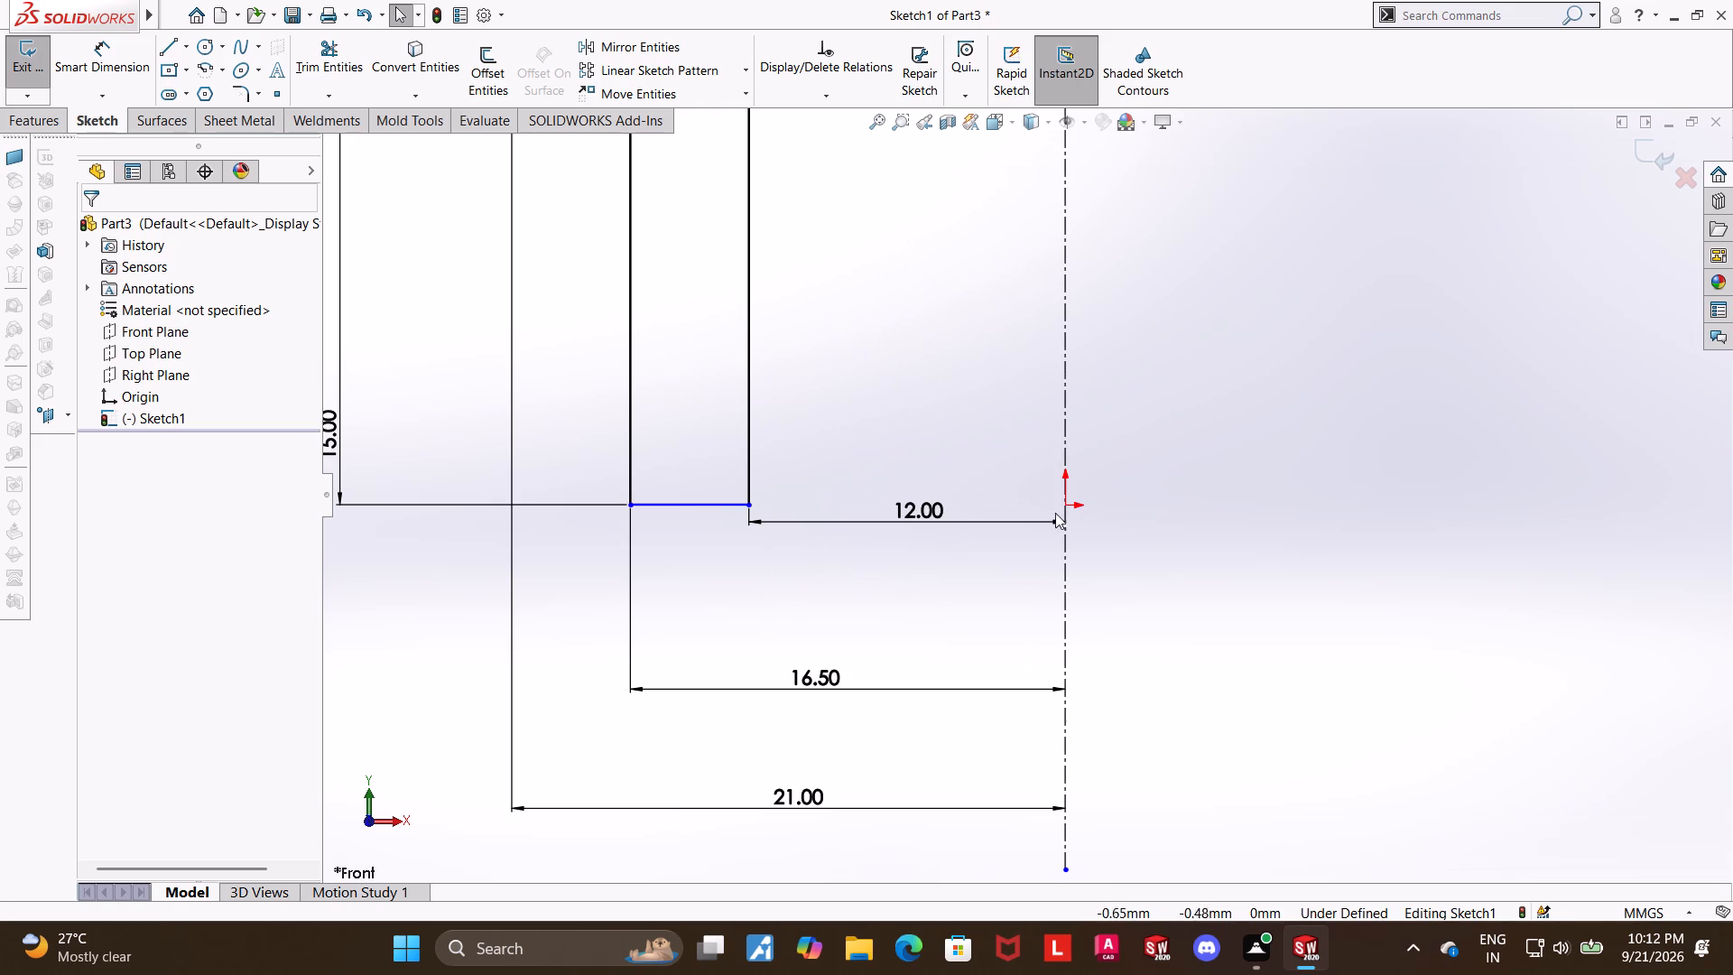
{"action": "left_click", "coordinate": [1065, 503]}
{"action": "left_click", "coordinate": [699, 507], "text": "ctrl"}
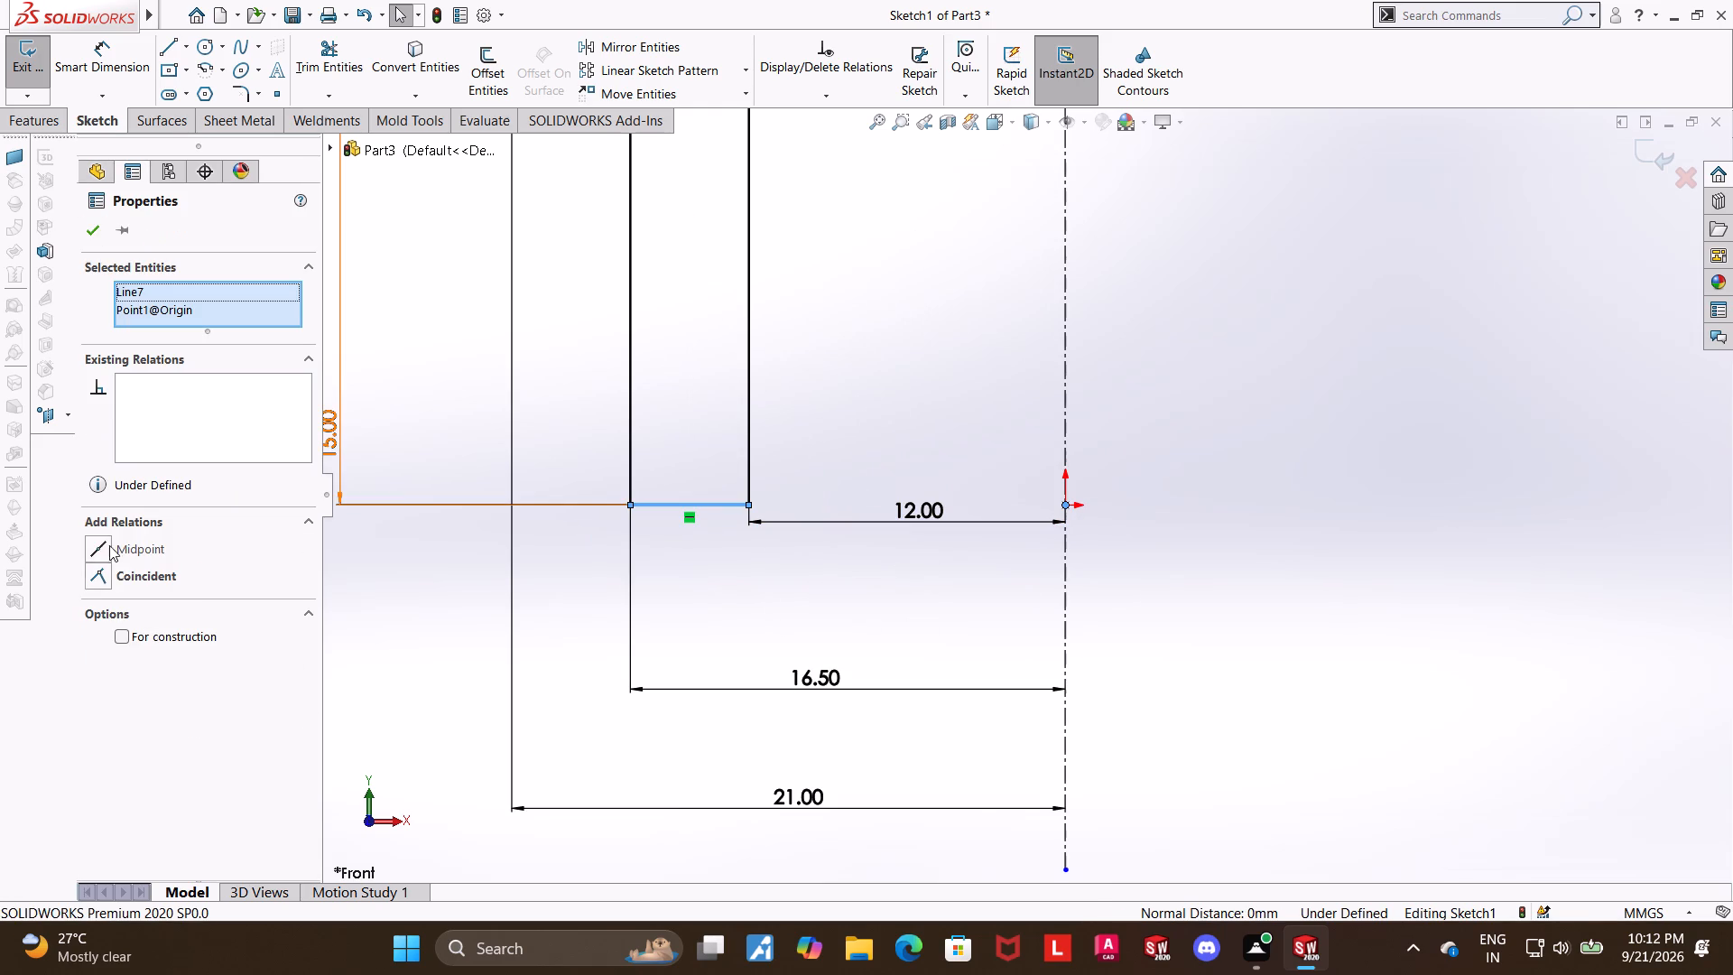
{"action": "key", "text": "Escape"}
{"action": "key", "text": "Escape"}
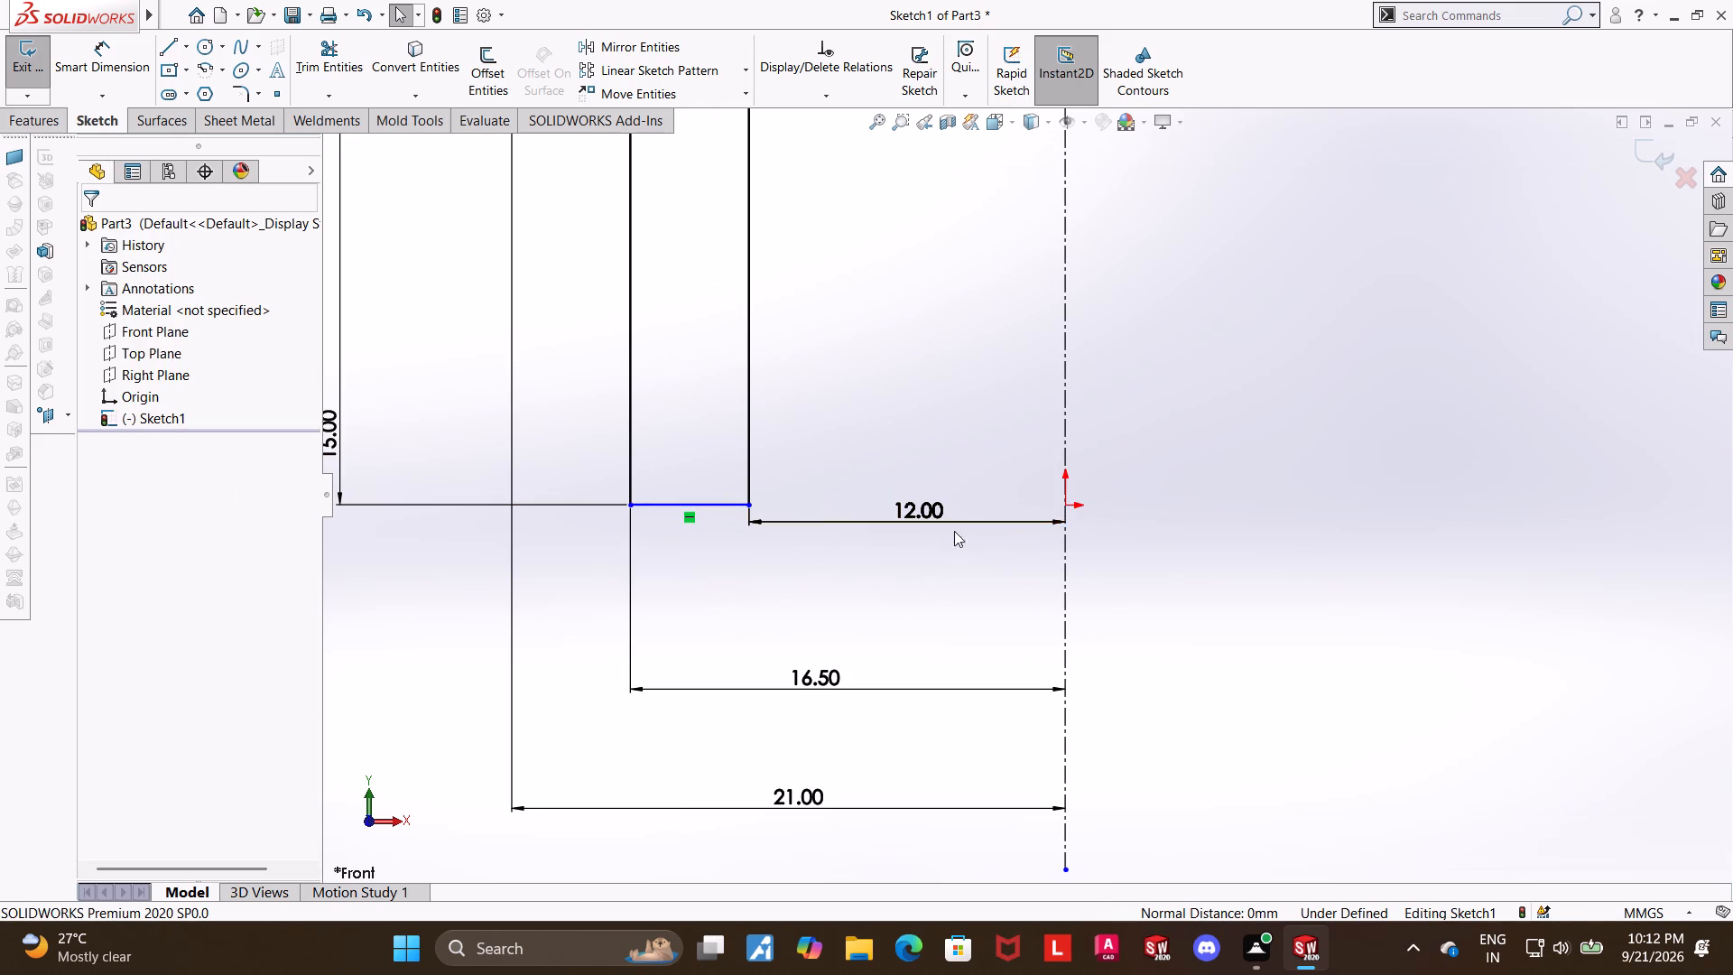
Add a Horizontal relation between the origin and the inner endpoint of the stem's bottom line.
{"action": "left_click", "coordinate": [1062, 507]}
{"action": "left_click", "coordinate": [750, 505], "text": "ctrl"}
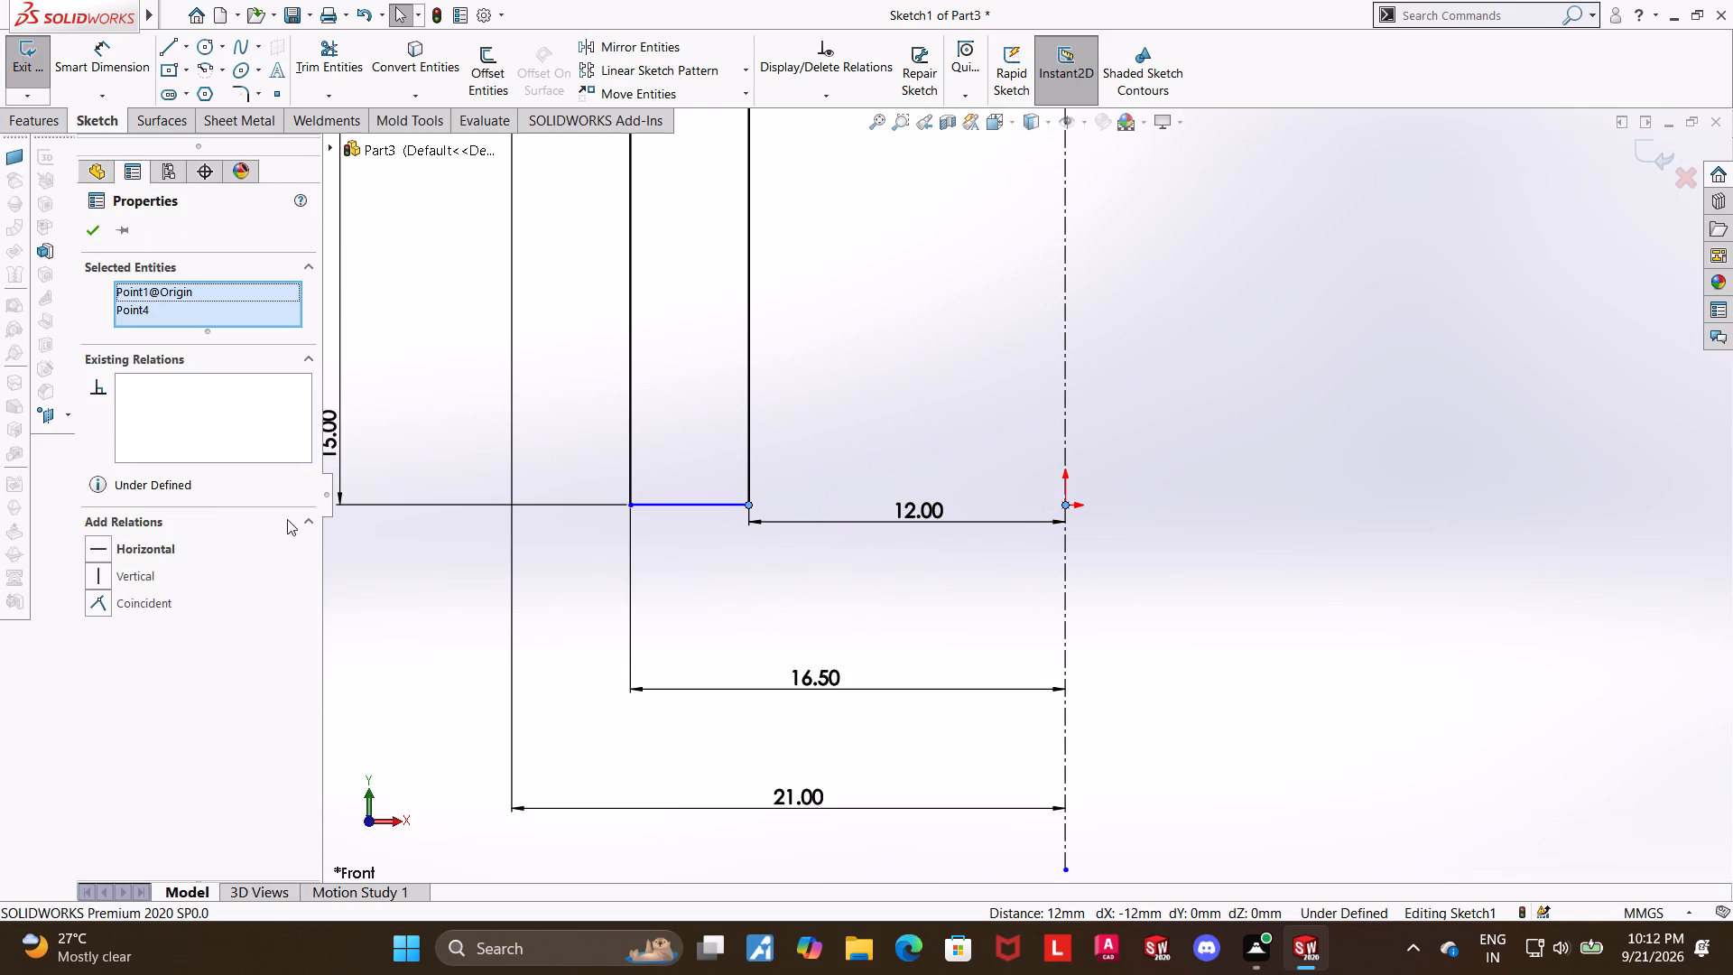
{"action": "left_click", "coordinate": [94, 540]}
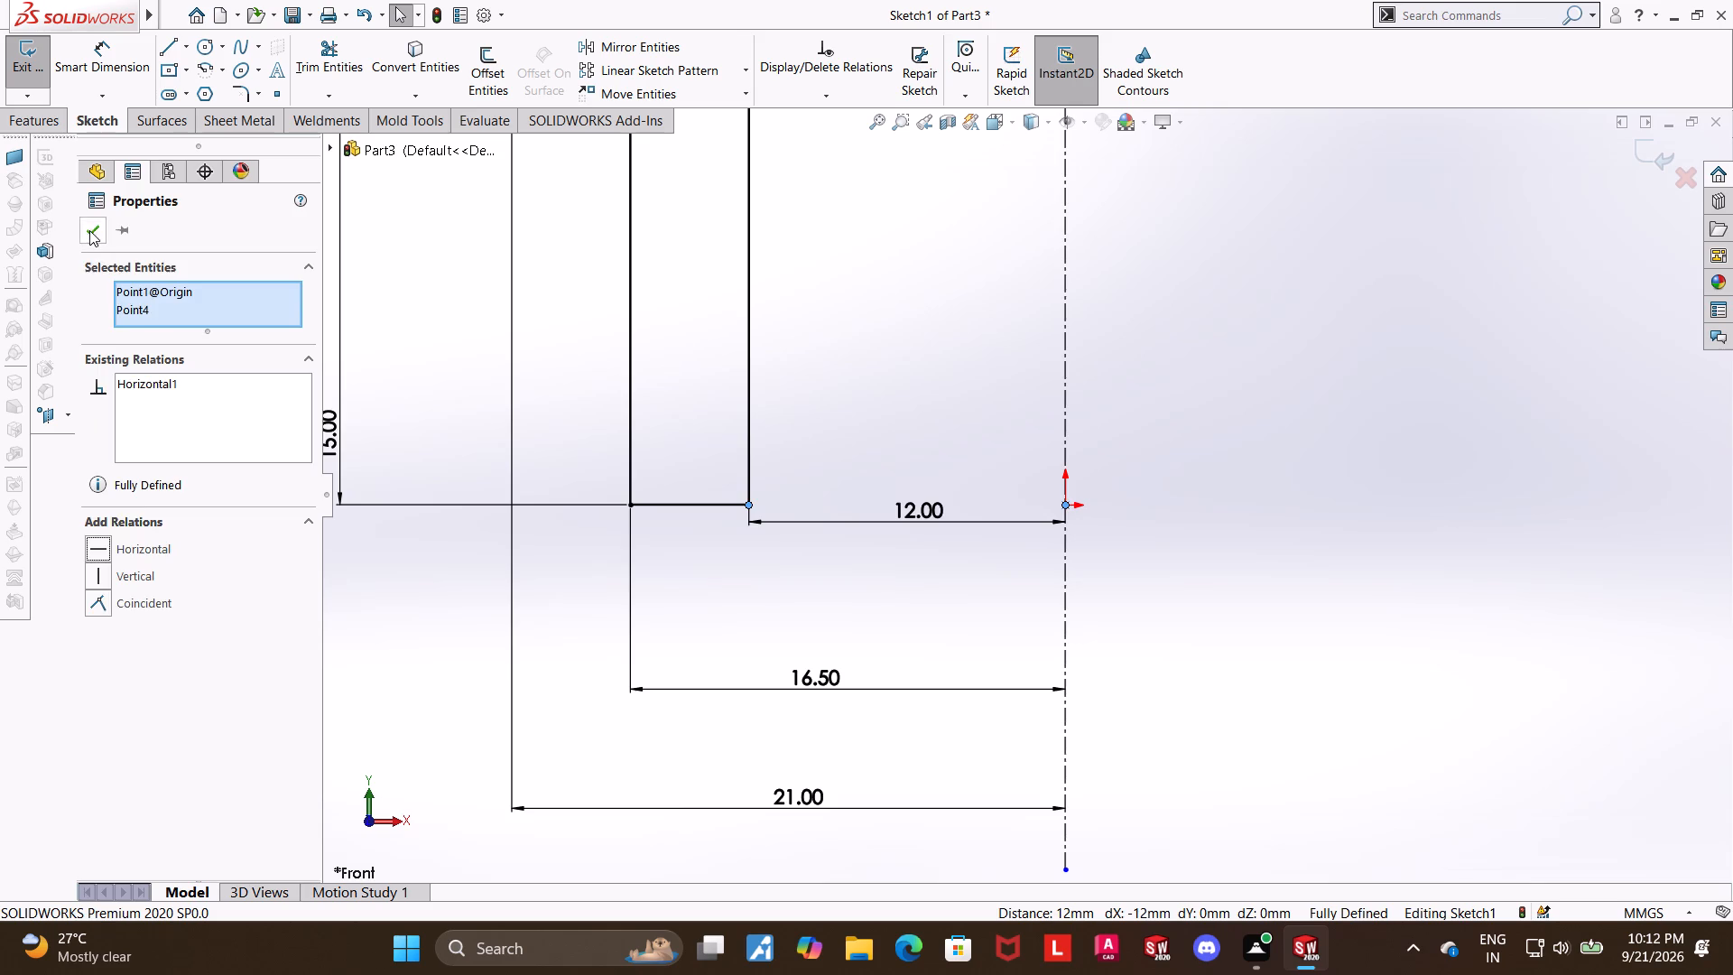
{"action": "left_click", "coordinate": [89, 230]}
{"action": "scroll", "coordinate": [989, 385], "scroll_direction": "up", "scroll_amount": 4}
{"action": "left_click", "coordinate": [1150, 409]}
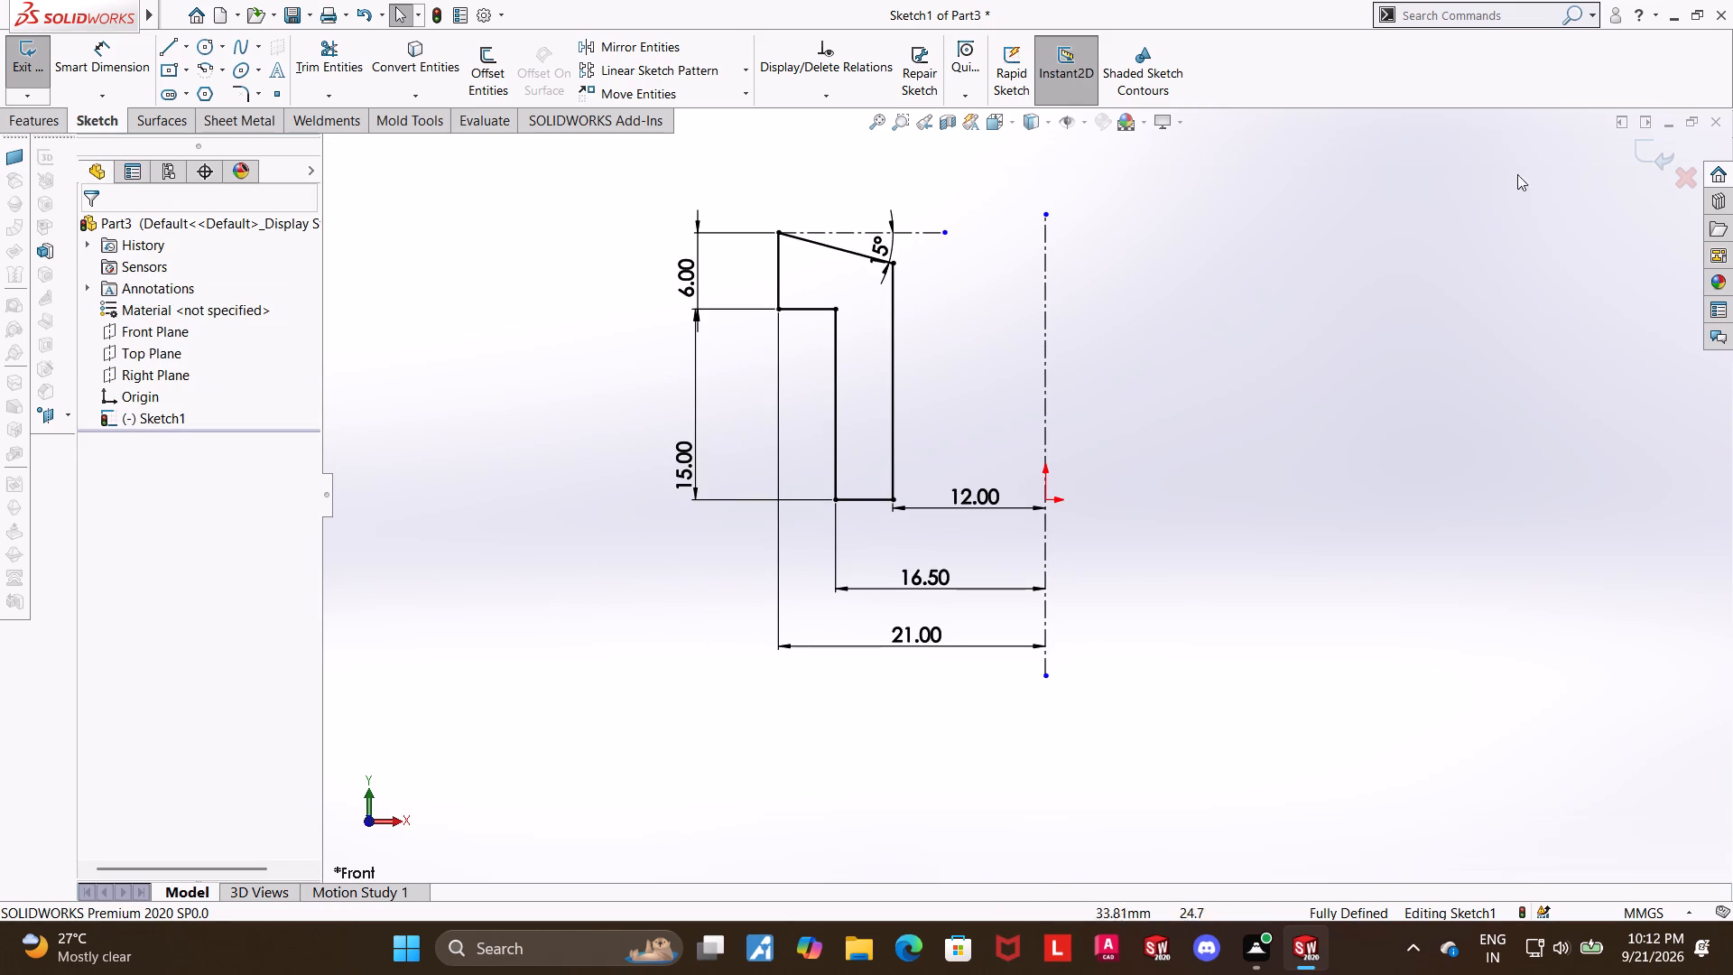
Exit the sketch and revolve the profile 360 degrees about the vertical centerline with Revolved Boss/Base.
{"action": "left_click", "coordinate": [1643, 152]}
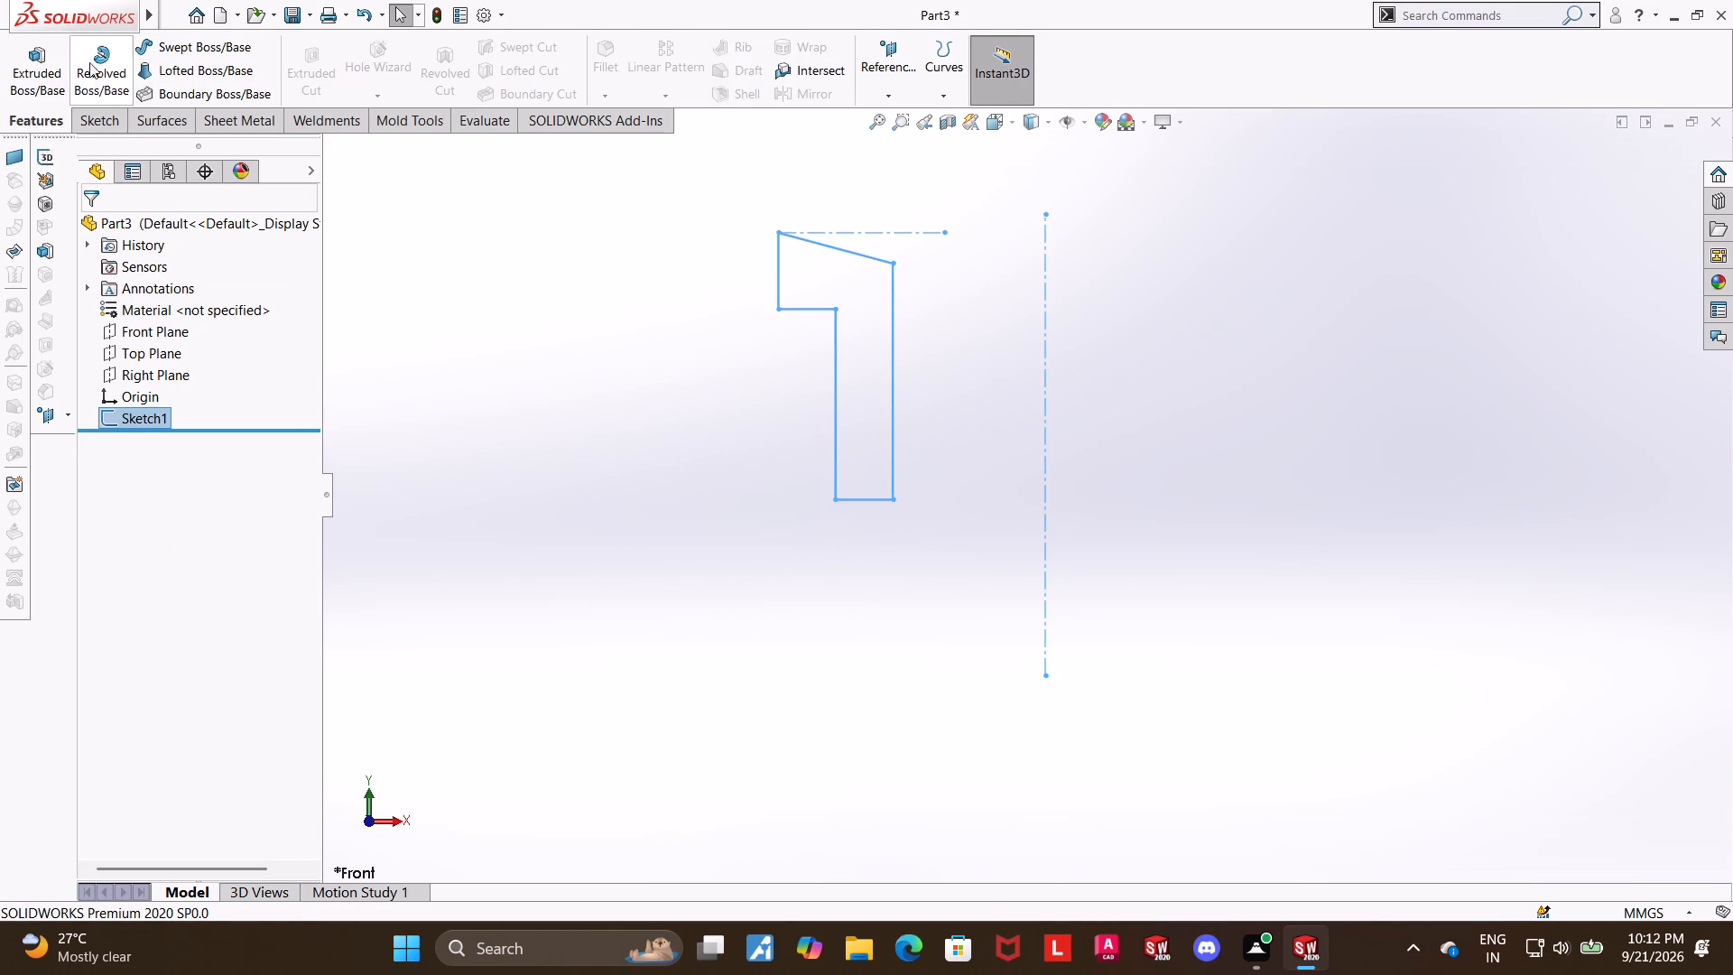
{"action": "left_click", "coordinate": [95, 64]}
{"action": "left_click", "coordinate": [1196, 320]}
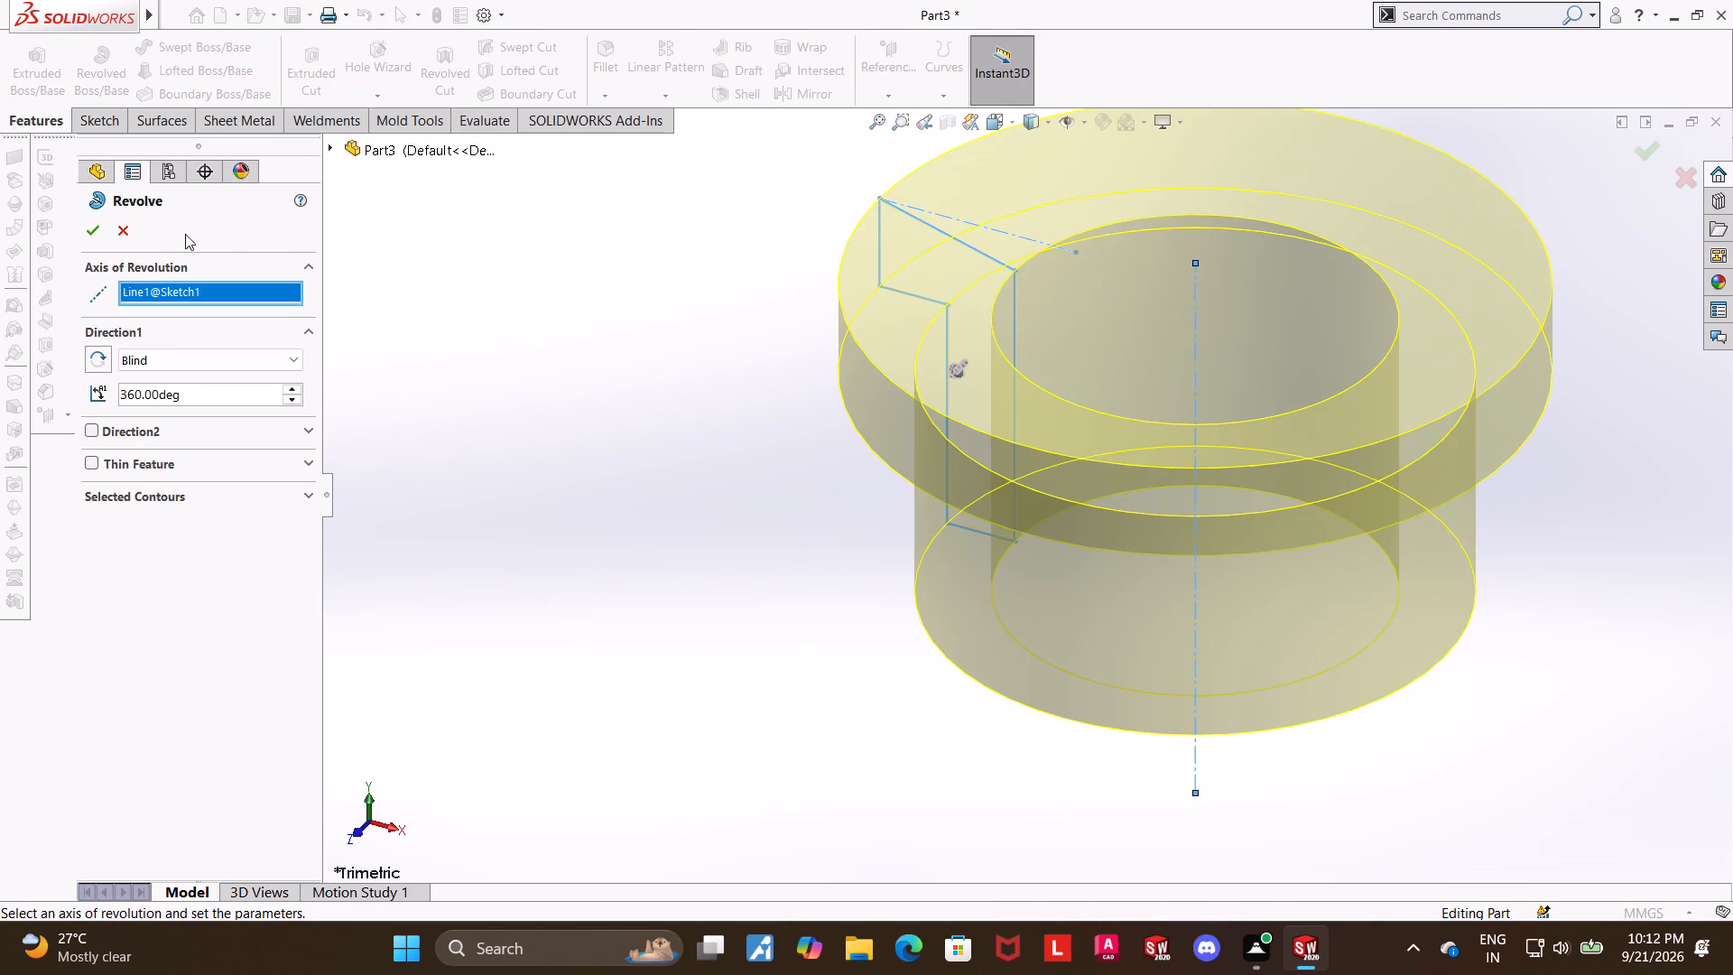
{"action": "left_click", "coordinate": [95, 225]}
{"action": "scroll", "coordinate": [791, 429], "scroll_direction": "up", "scroll_amount": 4}
{"action": "left_click", "coordinate": [766, 460]}
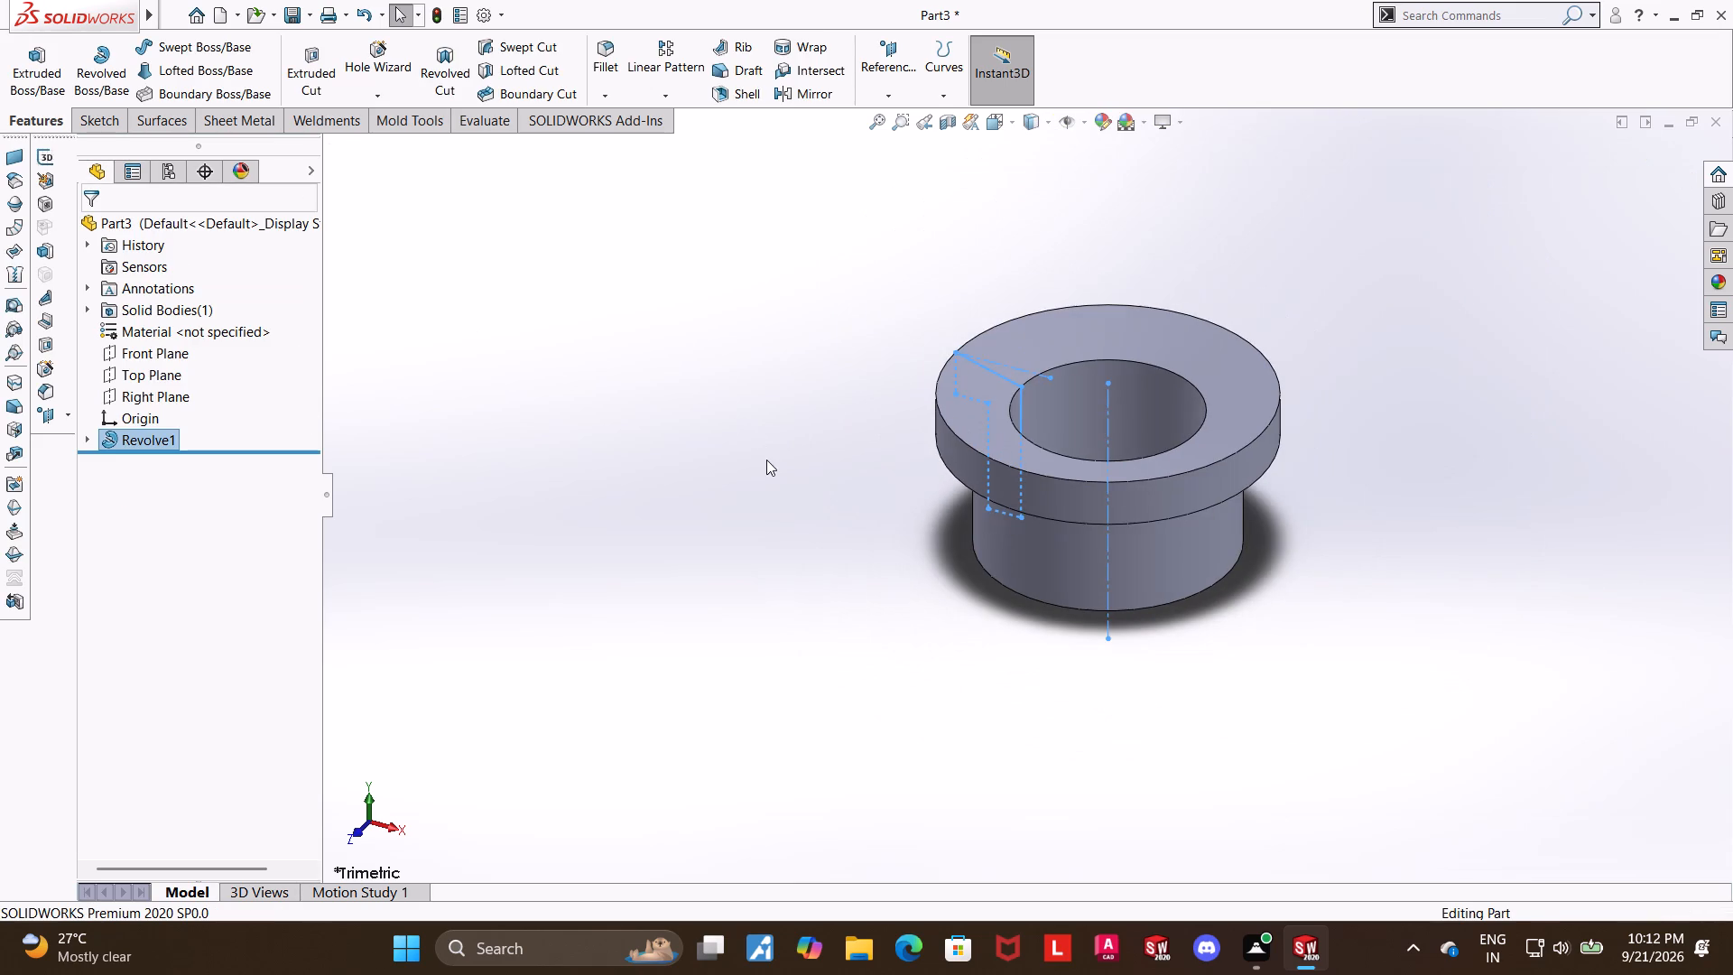
Save the revolved part in the Downloads folder as "bush hydro seal".
{"action": "middle_click_drag", "start_coordinate": [951, 264], "coordinate": [1002, 287]}
{"action": "middle_click_drag", "start_coordinate": [968, 395], "coordinate": [1057, 412]}
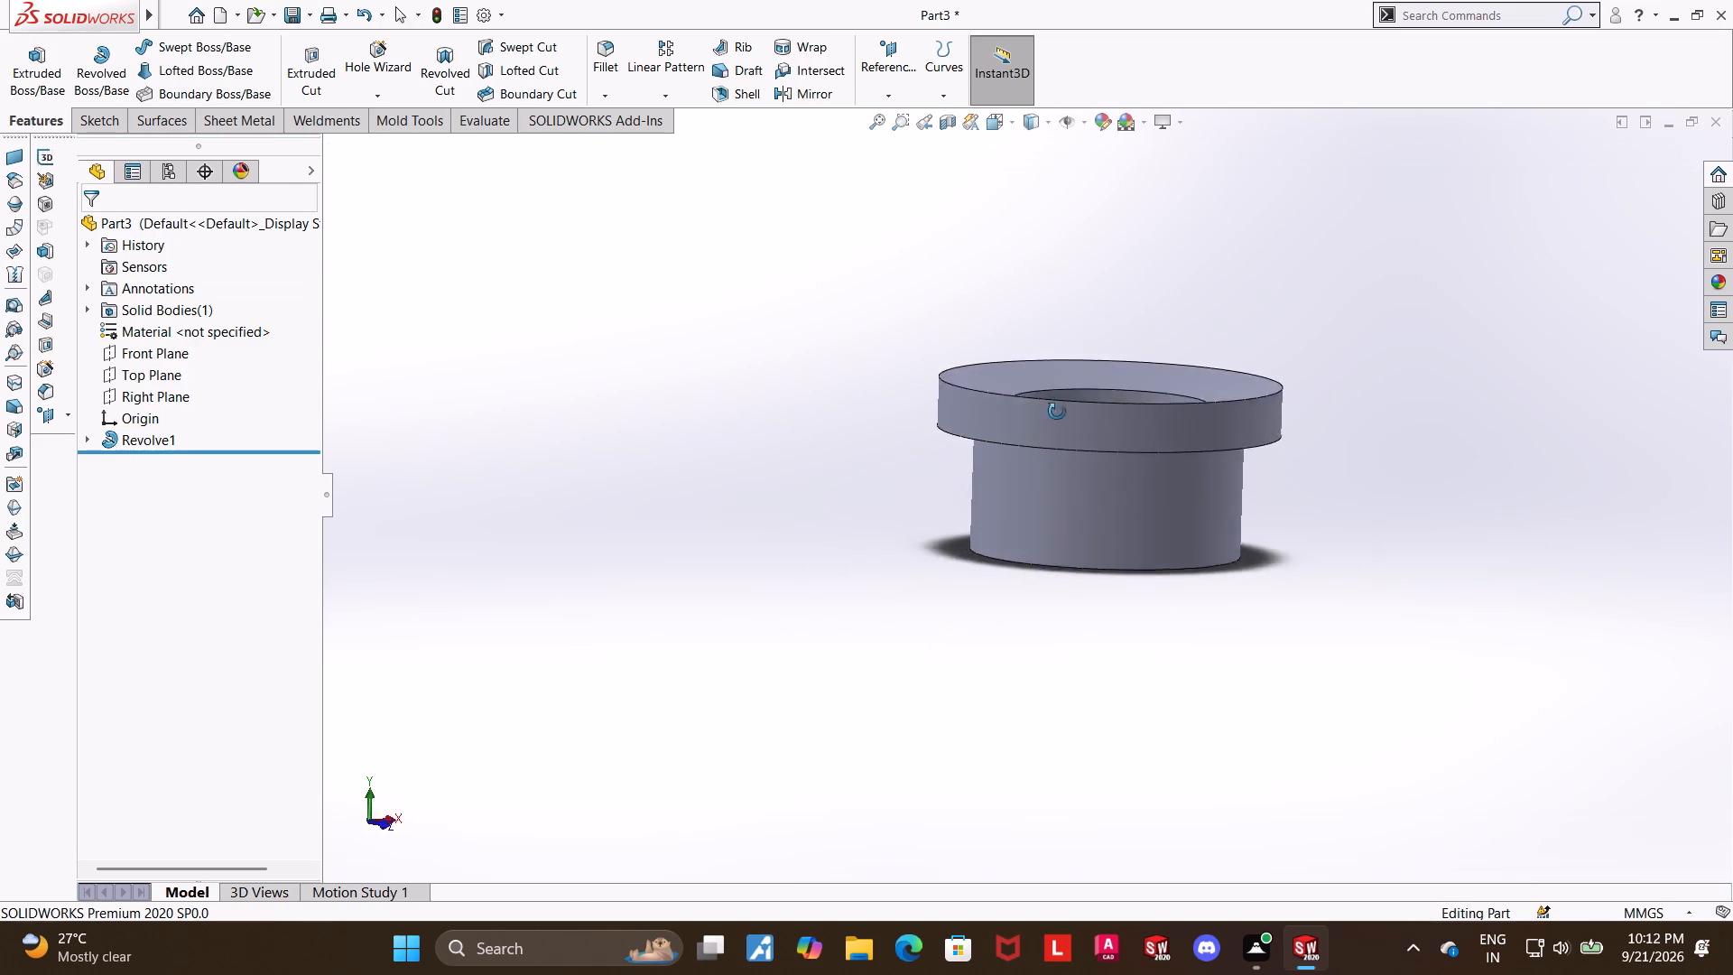
{"action": "middle_click_drag", "start_coordinate": [1057, 412], "coordinate": [1054, 393]}
{"action": "scroll", "coordinate": [1231, 357], "scroll_direction": "down", "scroll_amount": 3}
{"action": "middle_click_drag", "start_coordinate": [1206, 396], "coordinate": [1145, 469]}
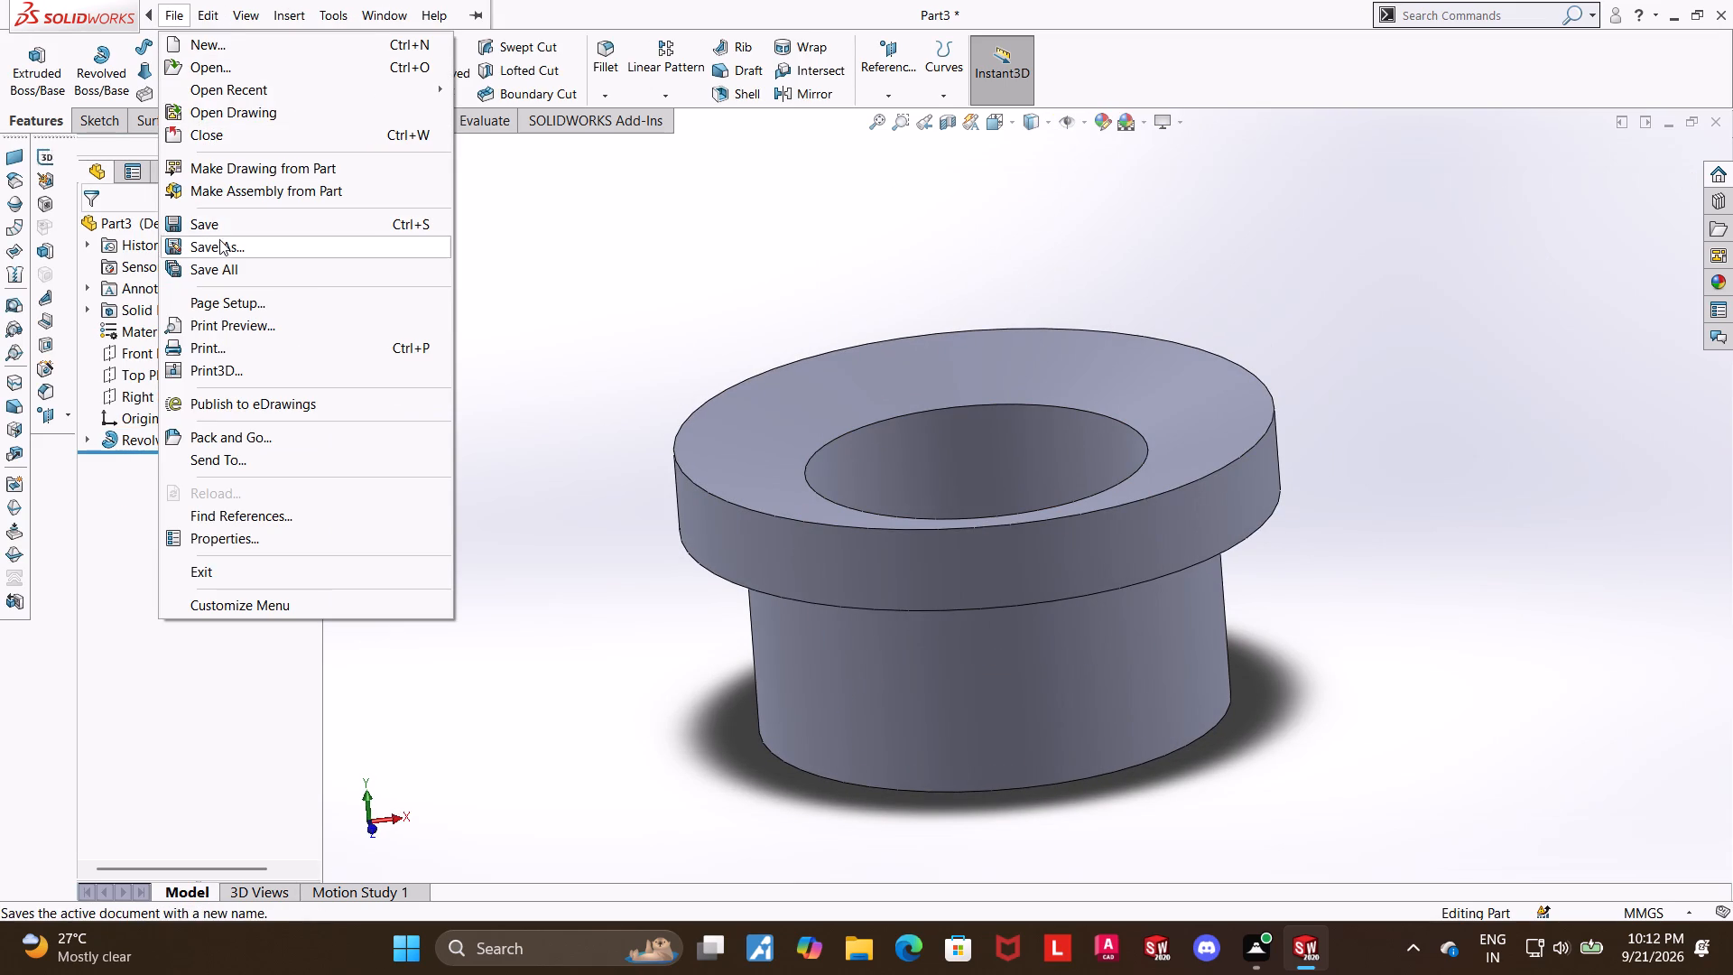
{"action": "left_click", "coordinate": [220, 242]}
{"action": "type", "text": "bush hydro seal"}
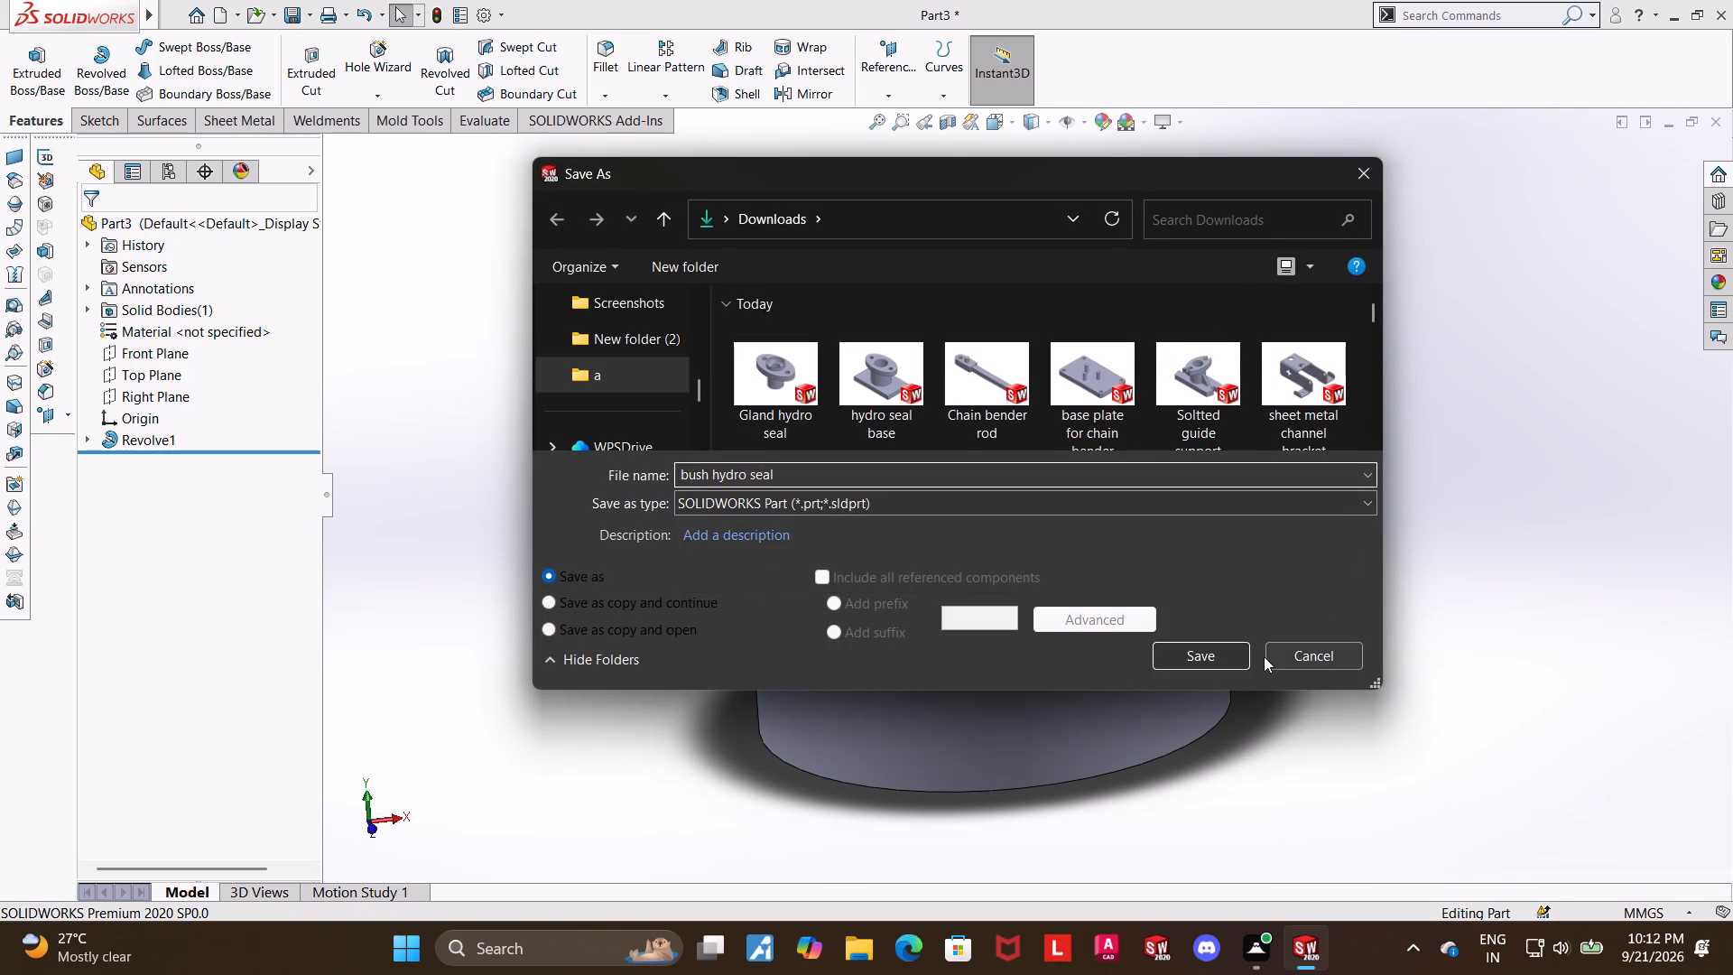
{"action": "left_click", "coordinate": [1230, 640]}
{"action": "left_click", "coordinate": [1241, 661]}
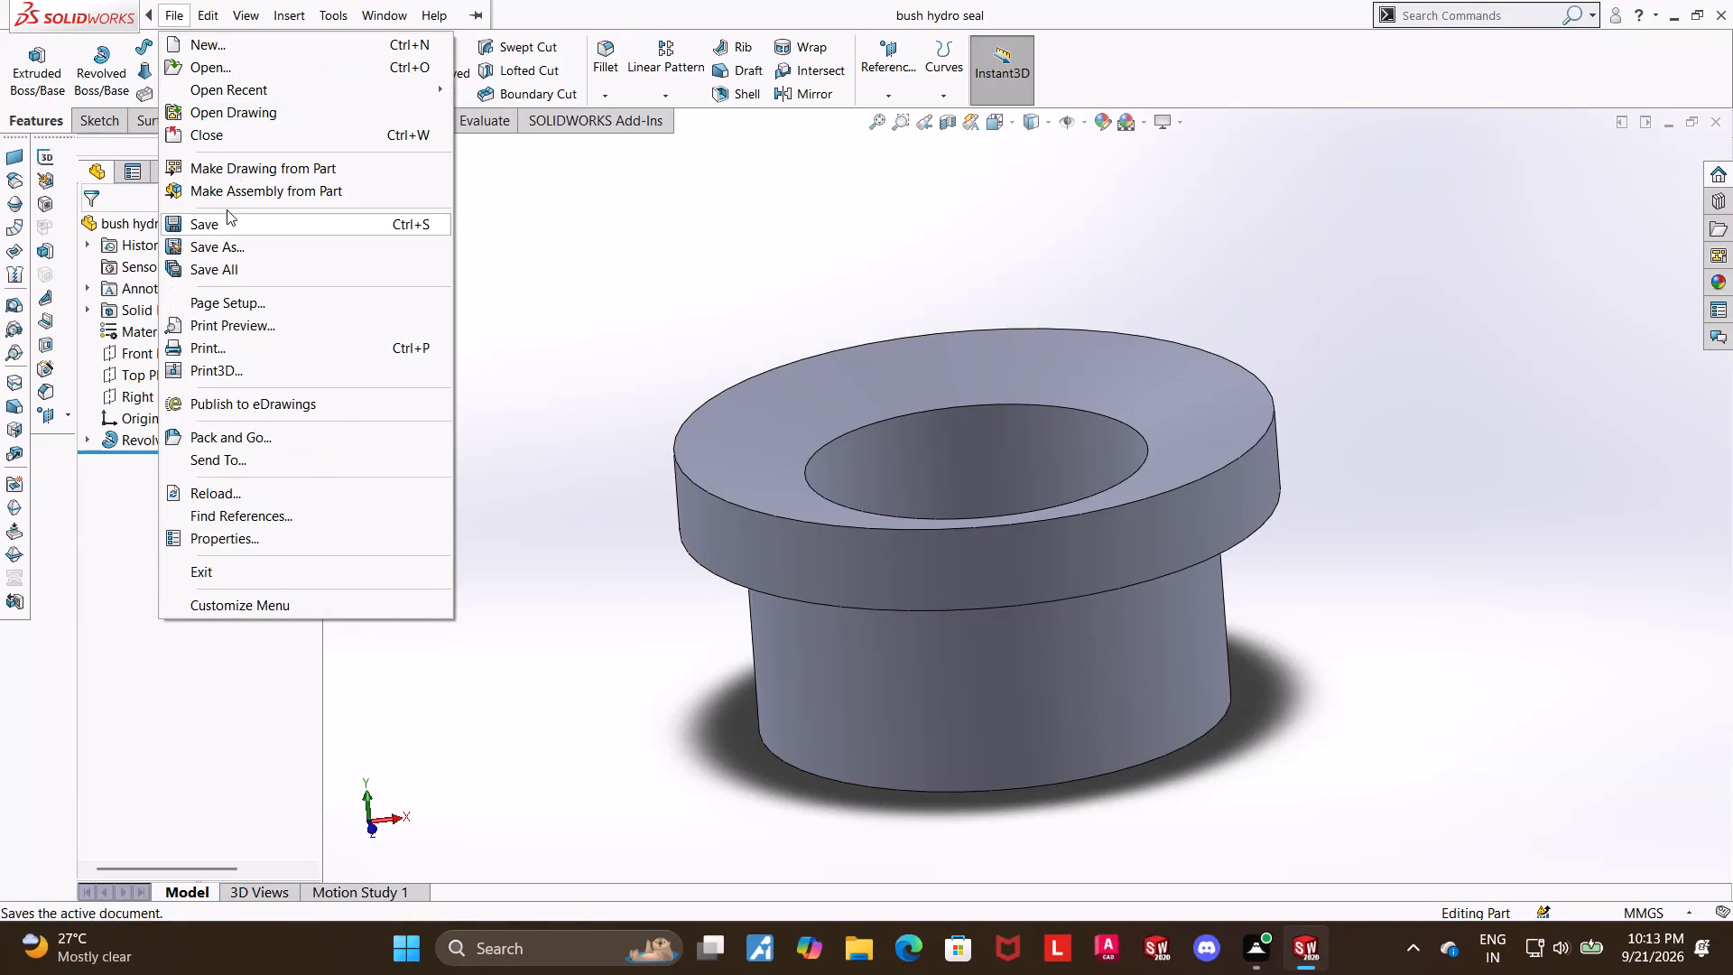
Create a new part document.
{"action": "left_click", "coordinate": [217, 51]}
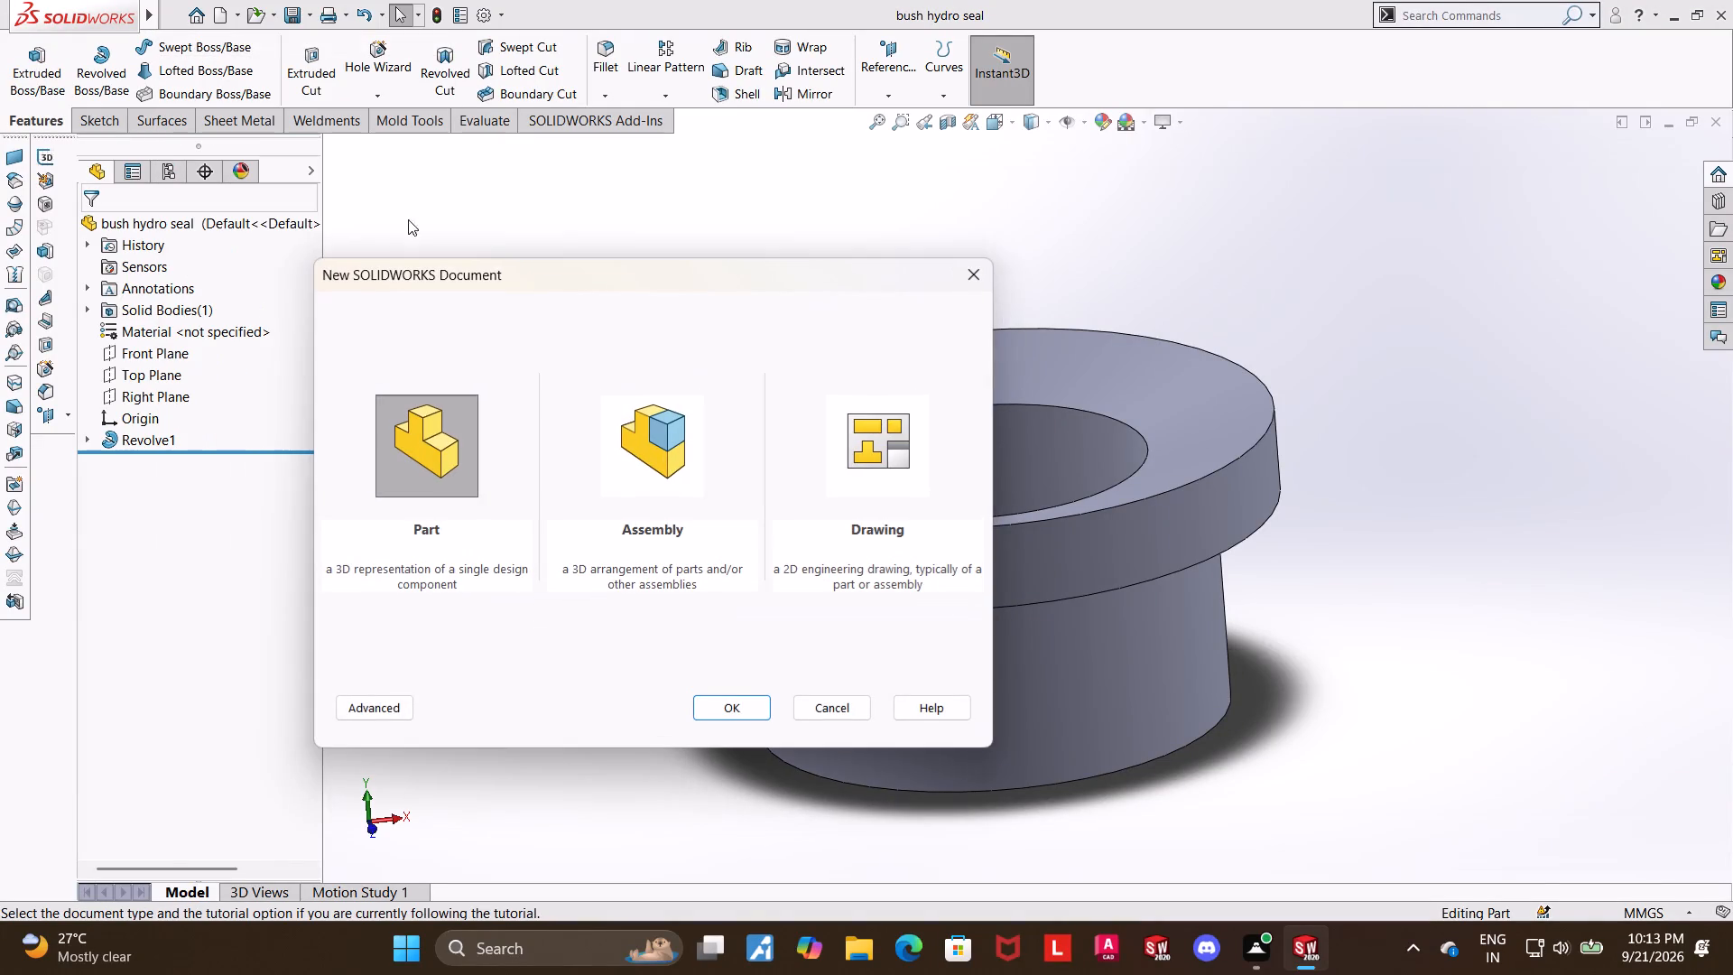
{"action": "double_click", "coordinate": [433, 448]}
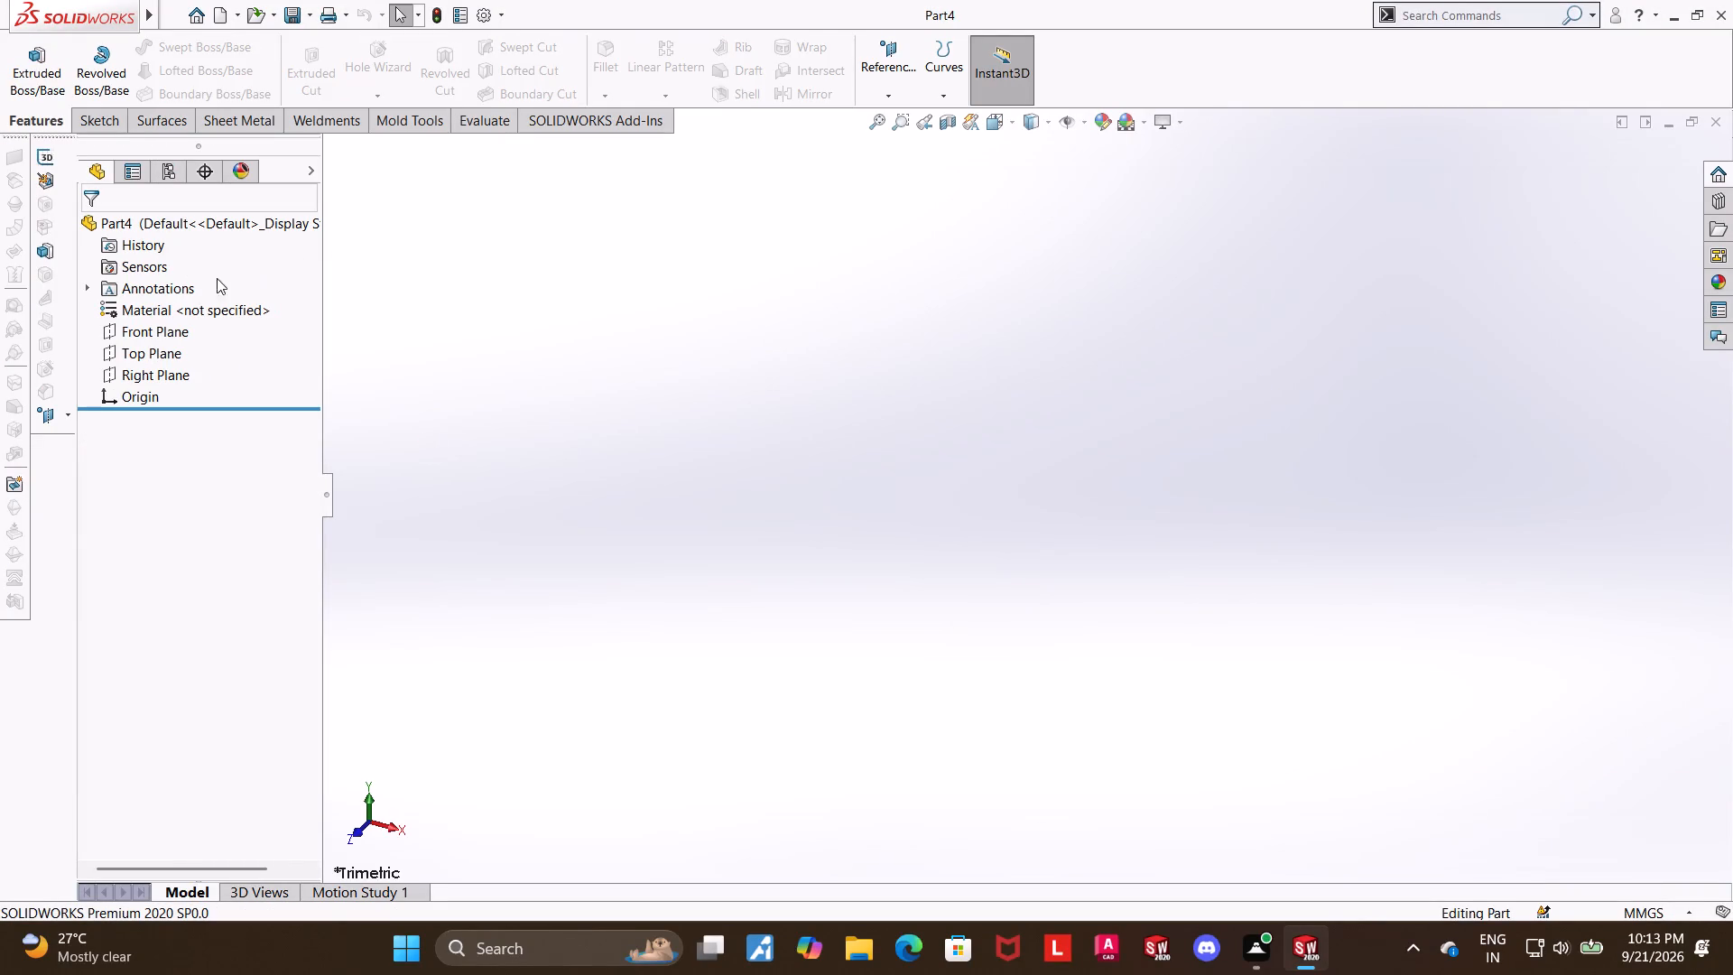
Start a sketch on the Front Plane and draw a vertical centerline about 176 mm long through the origin.
{"action": "left_click", "coordinate": [157, 322]}
{"action": "left_click", "coordinate": [174, 293]}
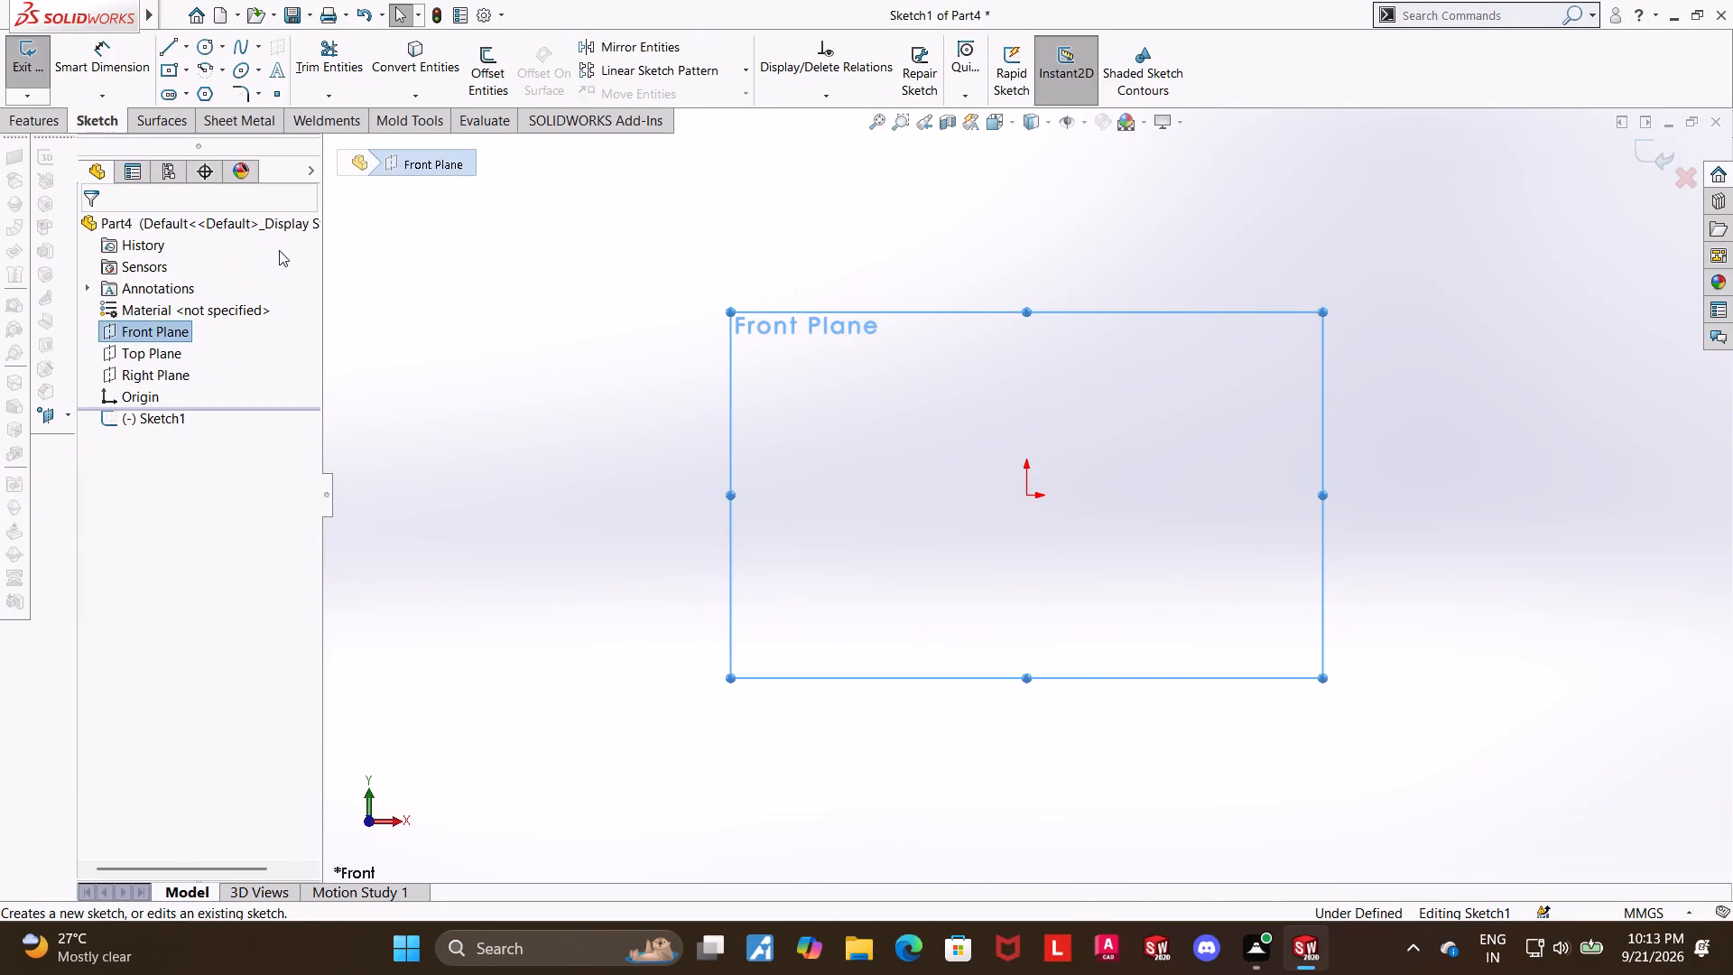
{"action": "left_click", "coordinate": [188, 56]}
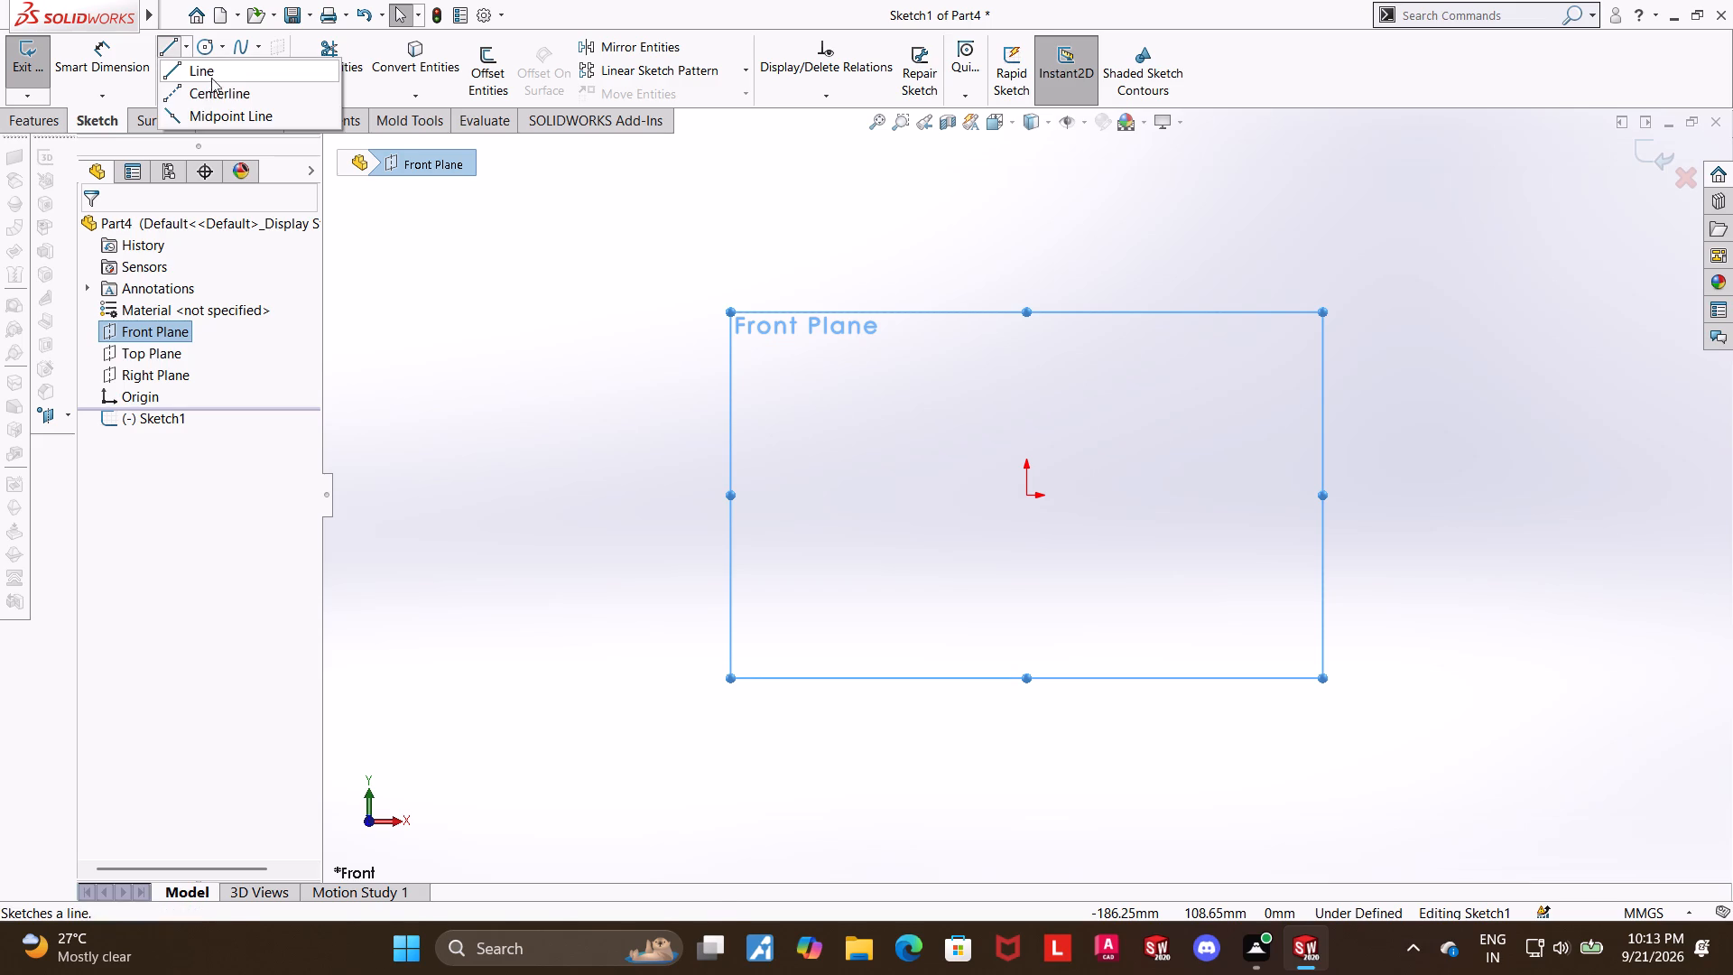
{"action": "left_click", "coordinate": [203, 92]}
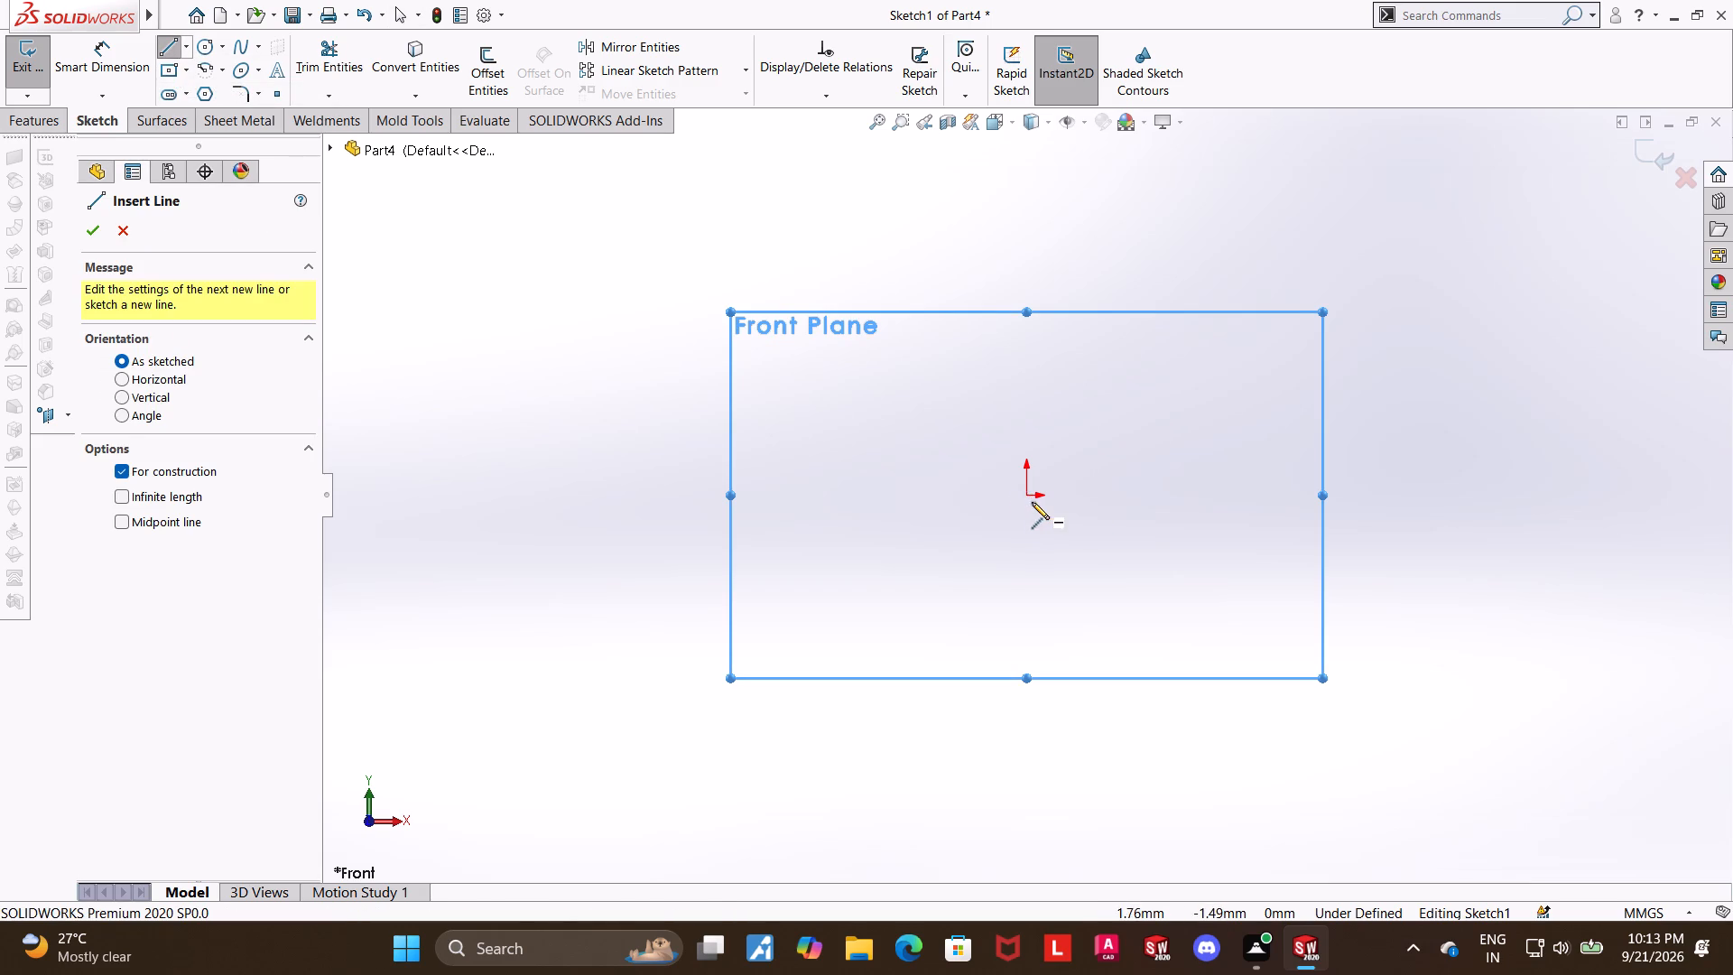
{"action": "left_click", "coordinate": [1024, 763]}
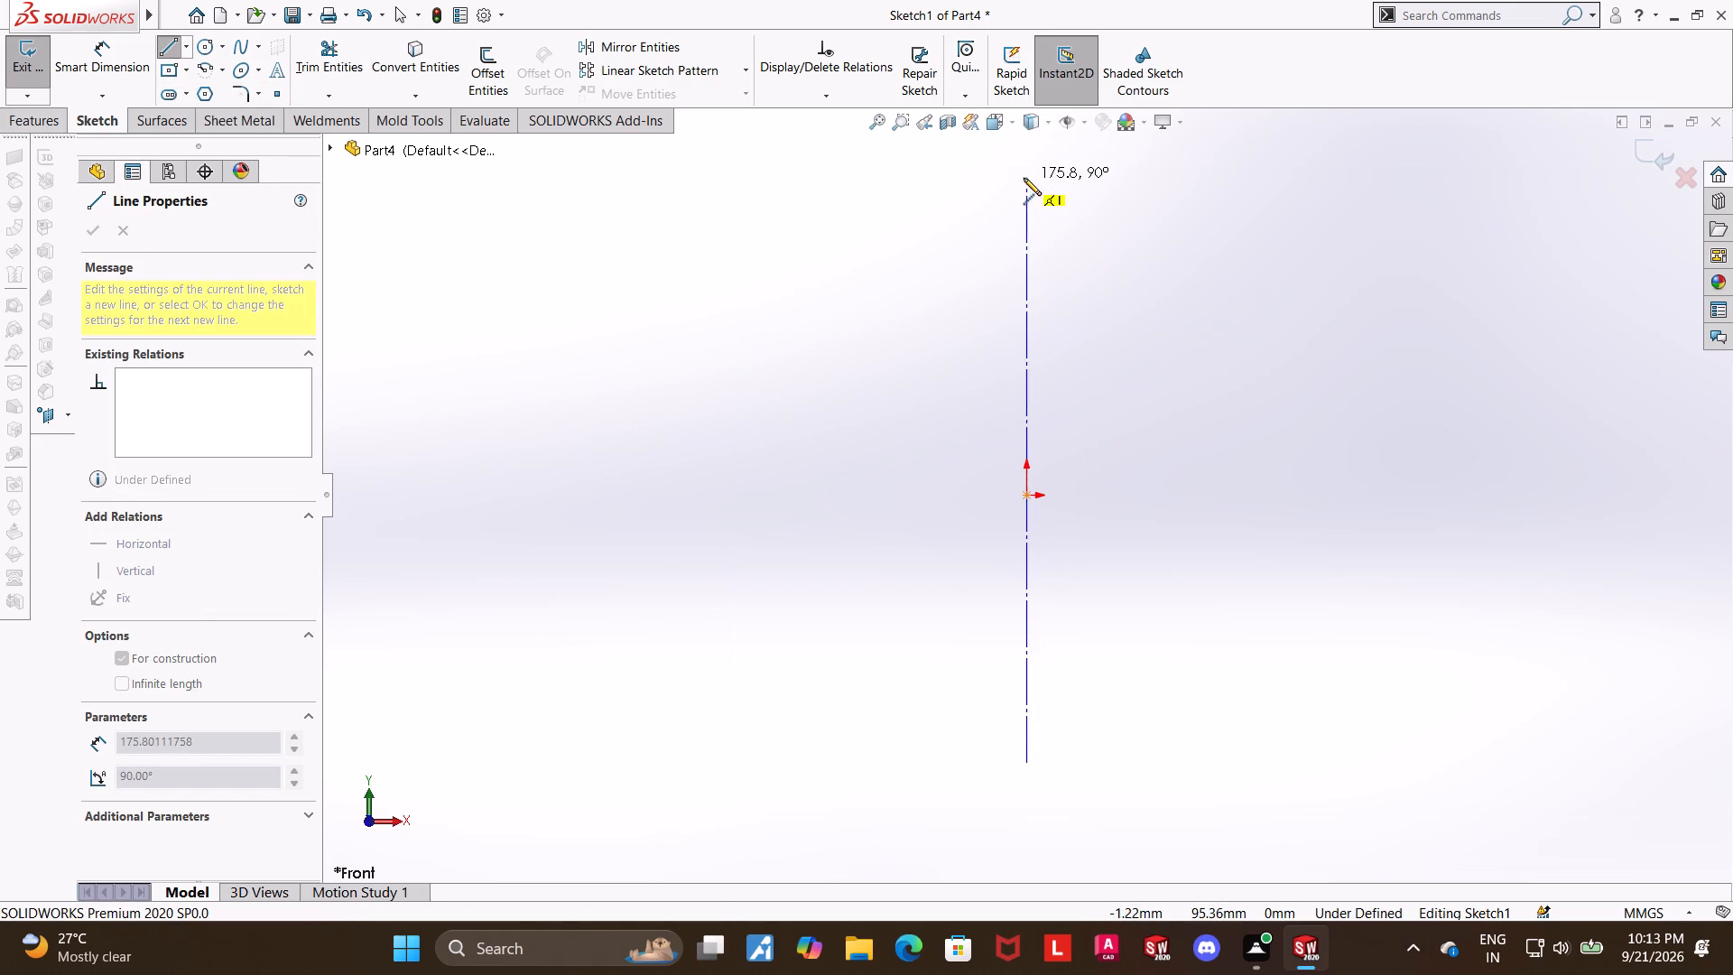
{"action": "left_click", "coordinate": [1024, 177]}
{"action": "key", "text": "Escape"}
{"action": "key", "text": "Escape"}
Sketch a closed stem profile from the origin, about 25 mm wide and 92 mm high, with a flange about 23 by 12 mm projecting outward.
{"action": "left_click", "coordinate": [170, 43]}
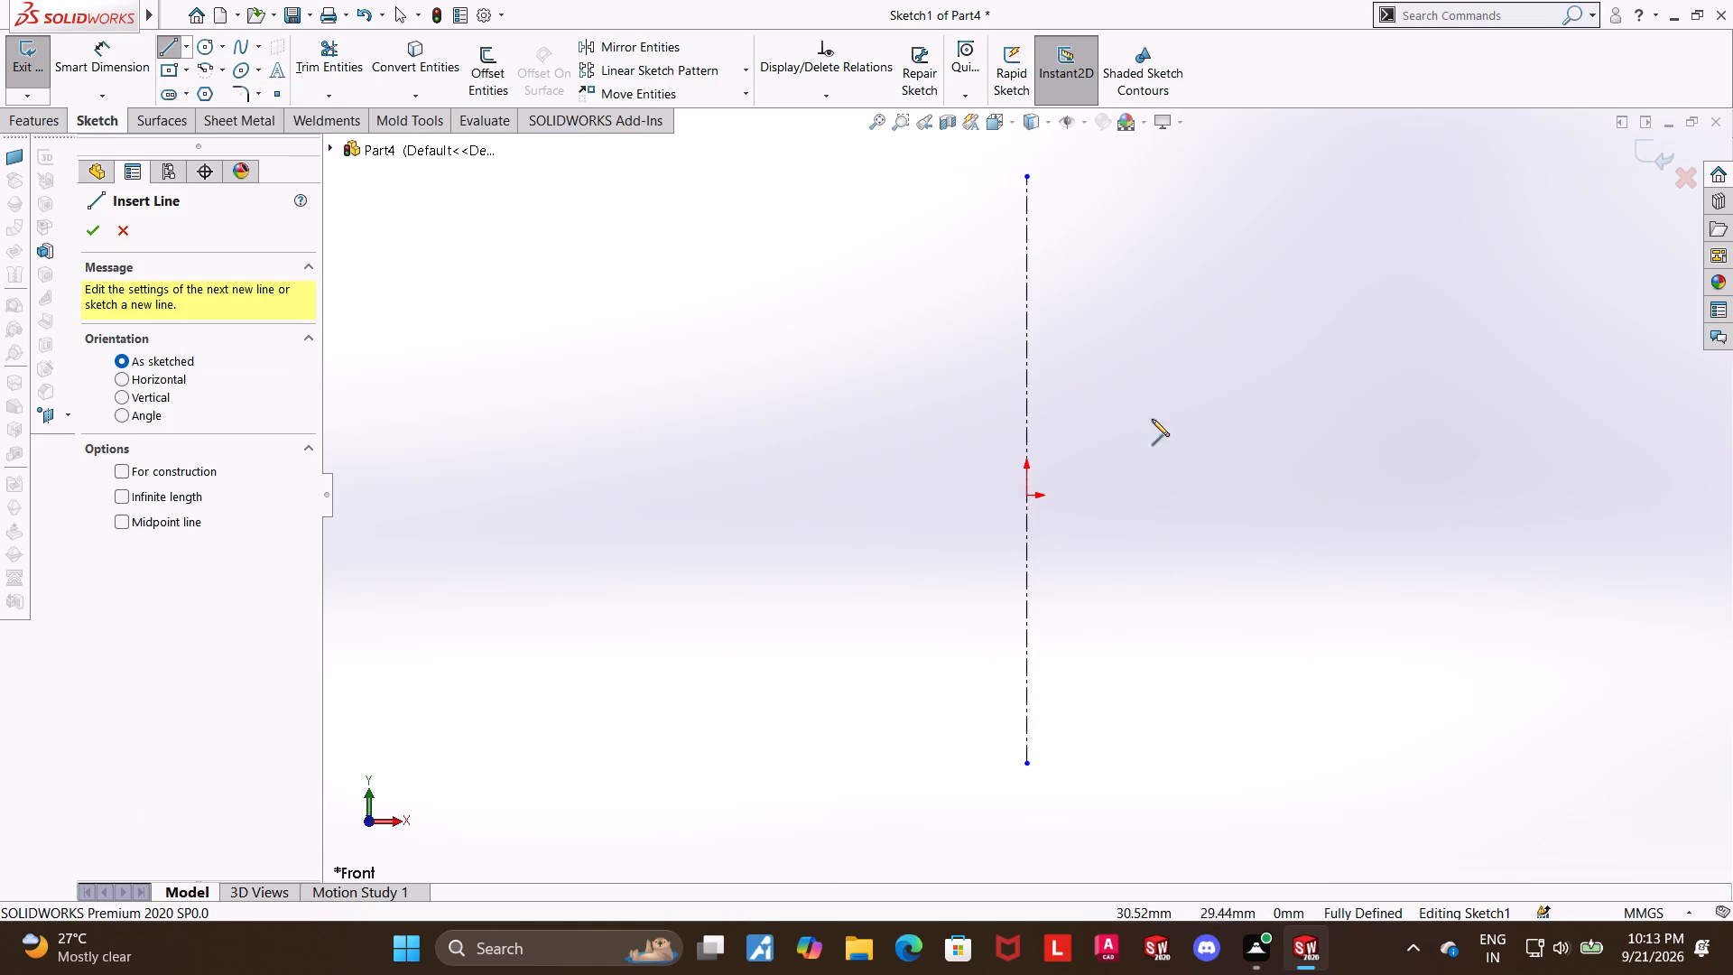
{"action": "left_click", "coordinate": [1024, 493]}
{"action": "left_click", "coordinate": [1108, 495]}
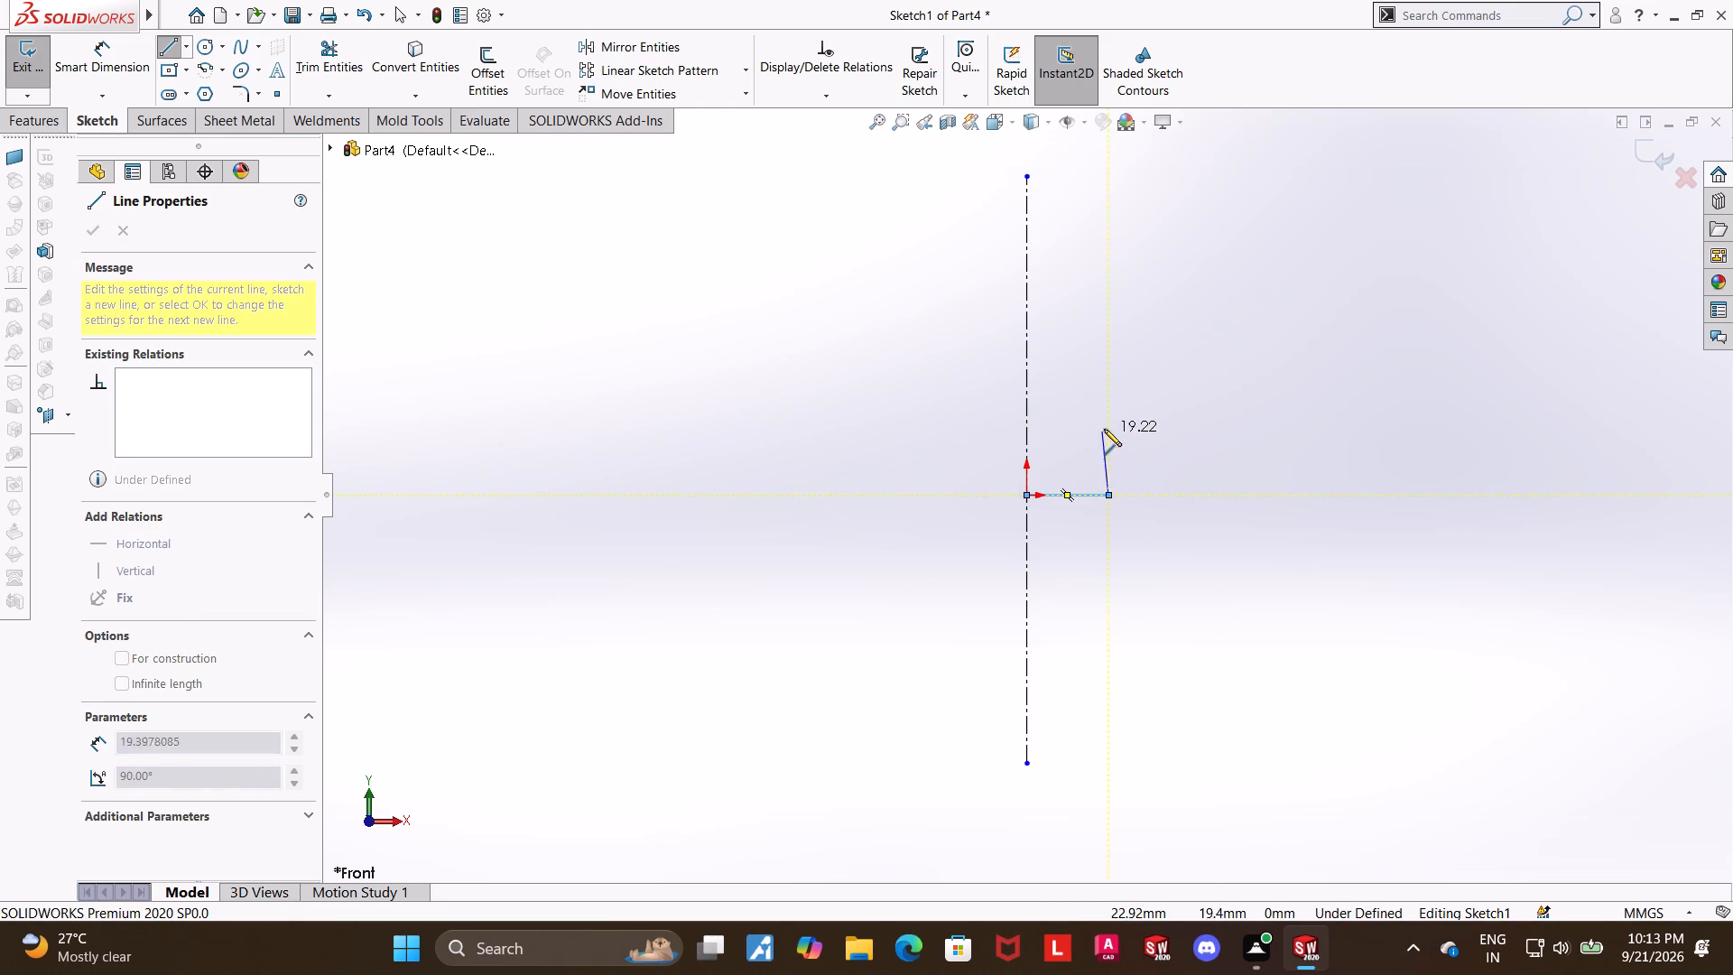
{"action": "left_click", "coordinate": [1109, 416]}
{"action": "left_click", "coordinate": [1183, 418]}
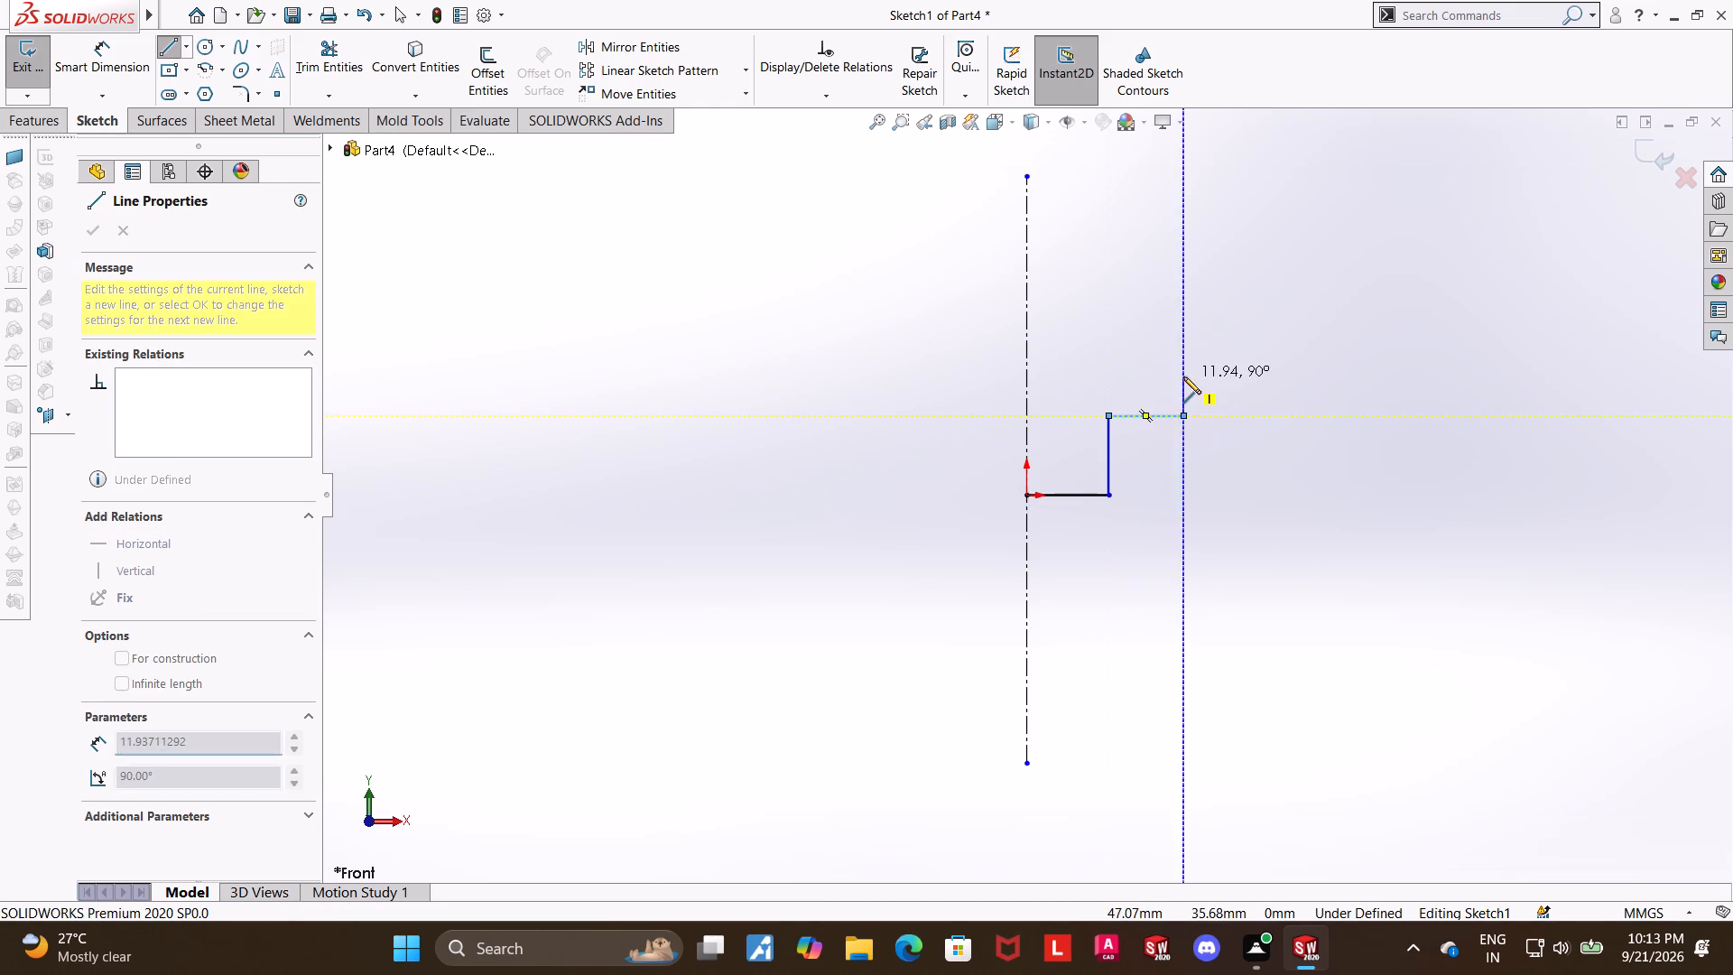
{"action": "left_click", "coordinate": [1183, 376]}
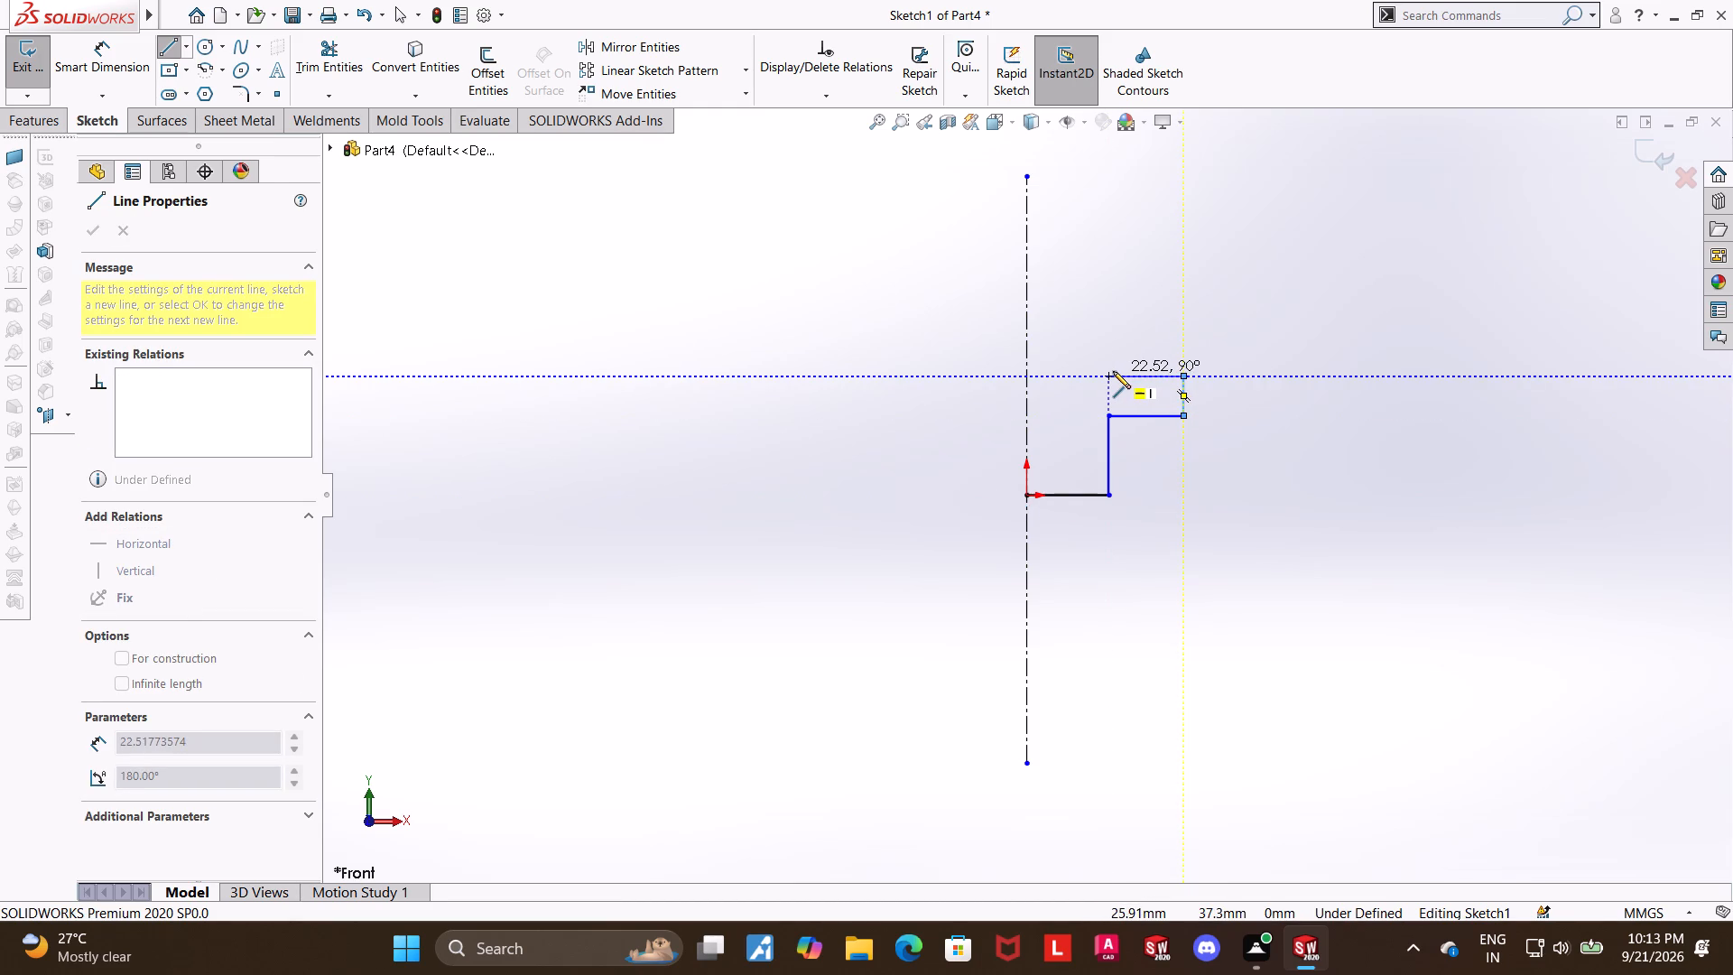
{"action": "left_click", "coordinate": [1113, 371]}
{"action": "left_click", "coordinate": [1107, 189]}
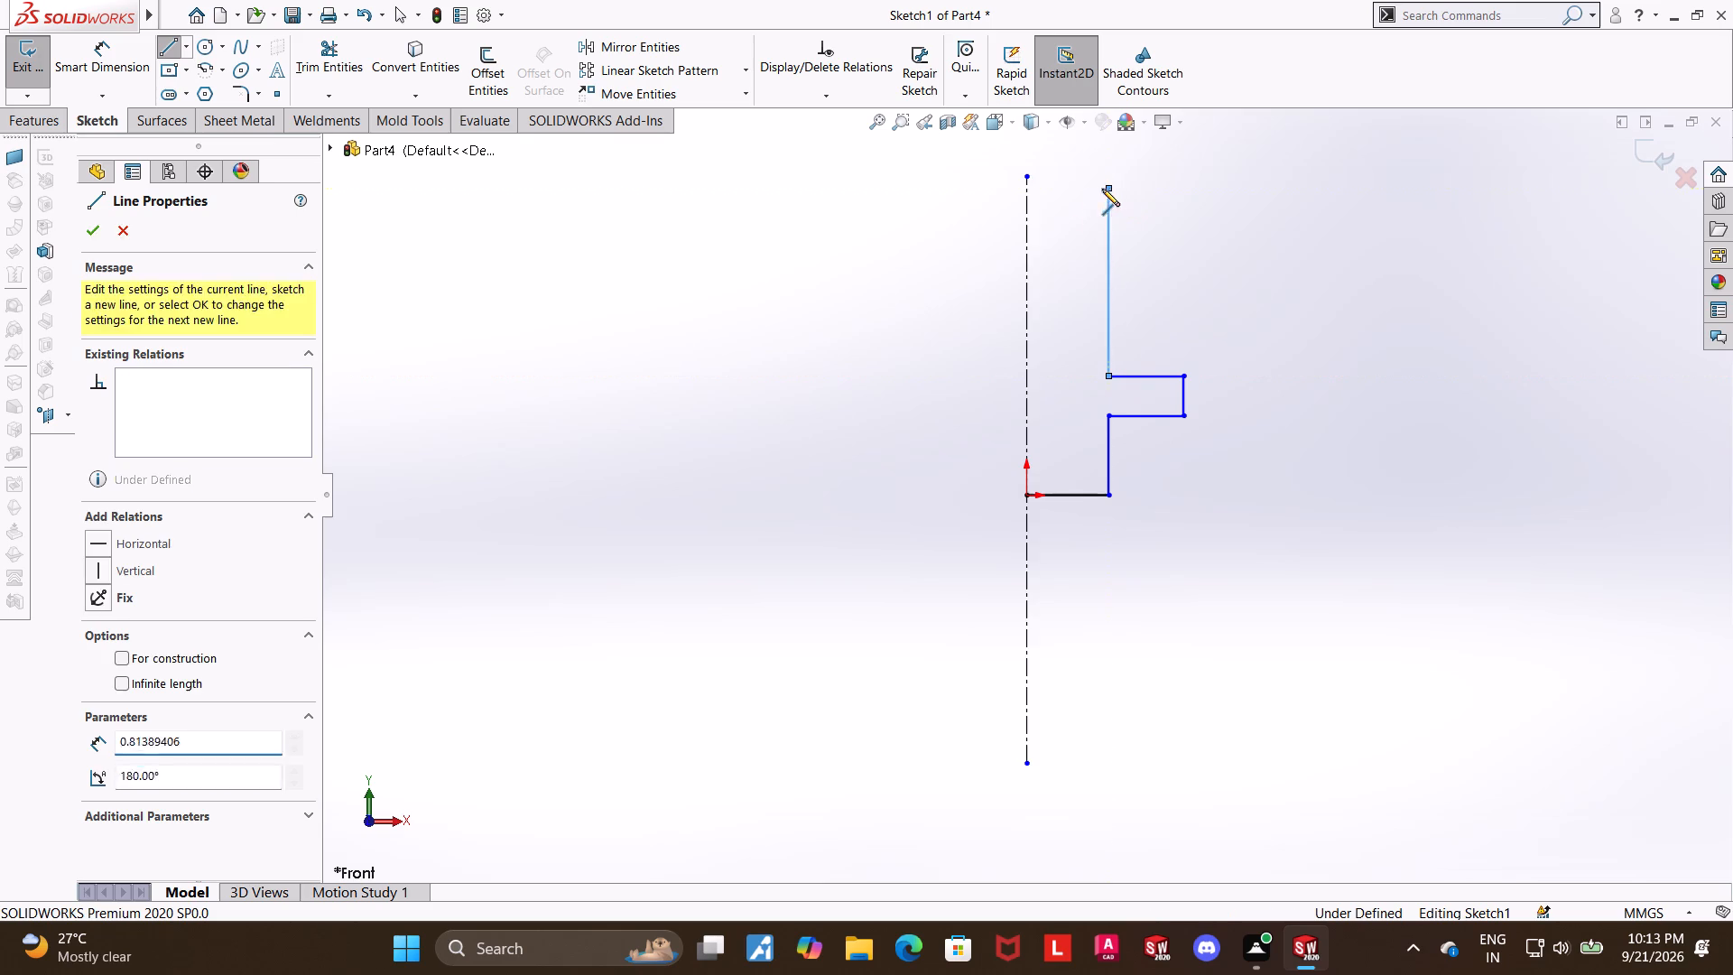
{"action": "left_click", "coordinate": [1024, 188]}
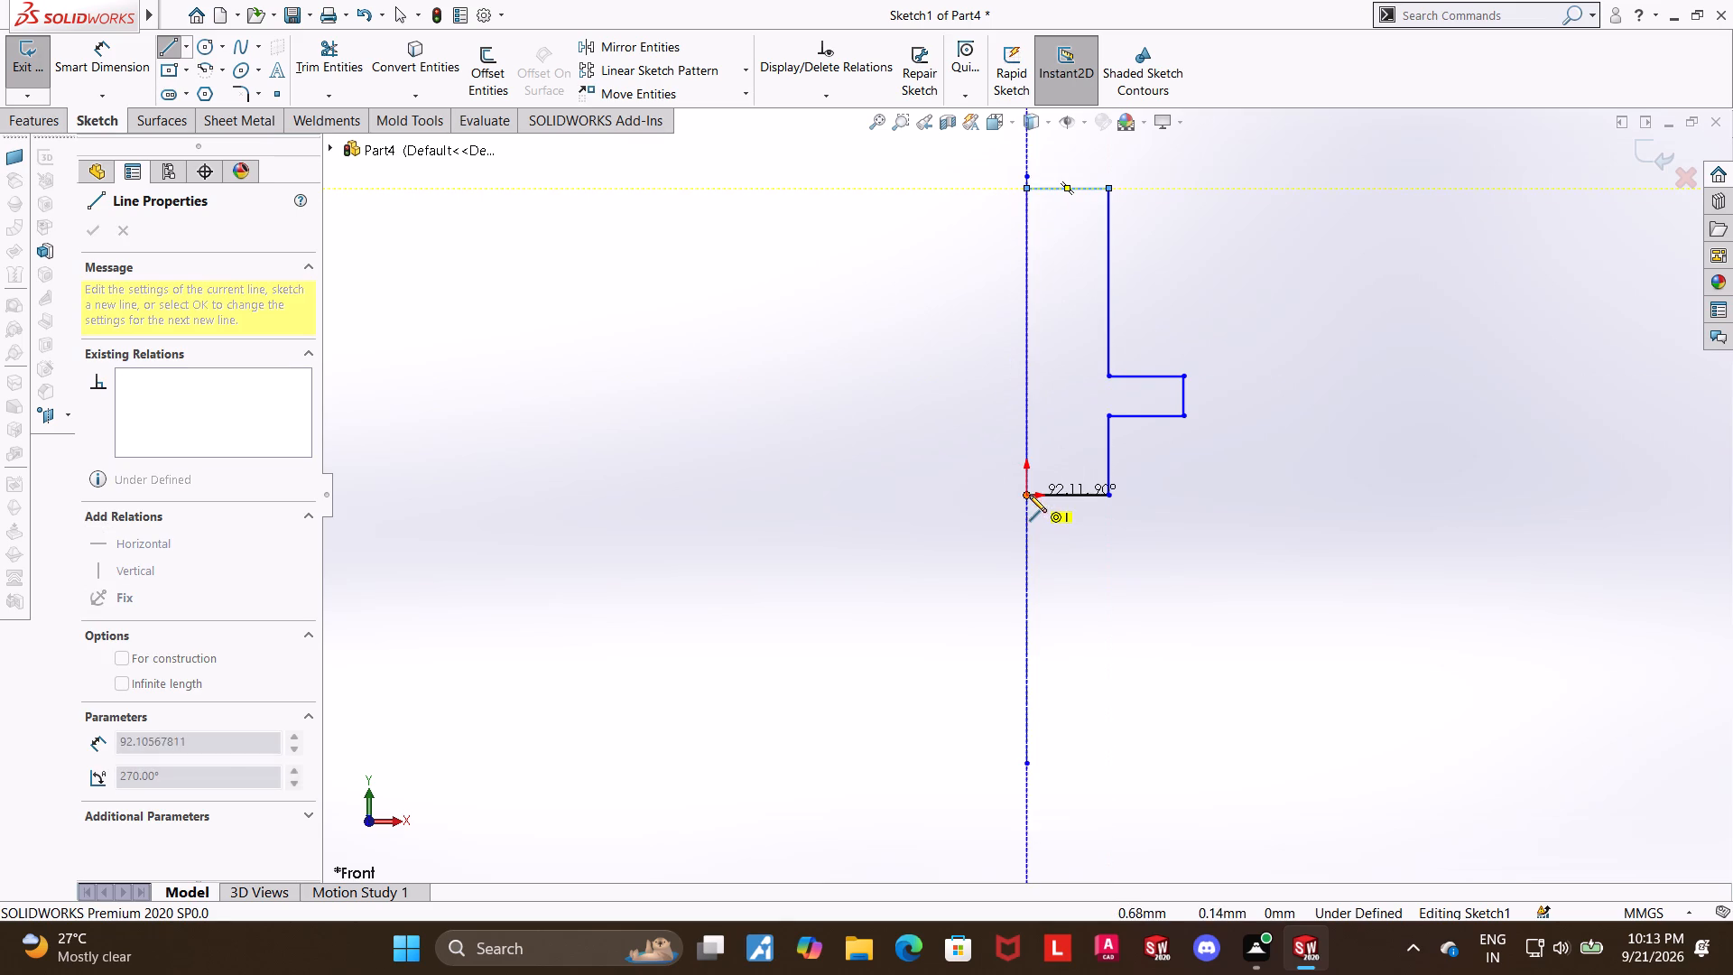
{"action": "left_click", "coordinate": [1029, 495]}
{"action": "key", "text": "Escape"}
{"action": "key", "text": "Escape"}
{"action": "key", "text": "Escape"}
Extend the centerline's upper endpoint past the profile's top, to about 133 mm above the origin.
{"action": "scroll", "coordinate": [1074, 425], "scroll_direction": "up", "scroll_amount": 5}
{"action": "scroll", "coordinate": [1023, 378], "scroll_direction": "down", "scroll_amount": 4}
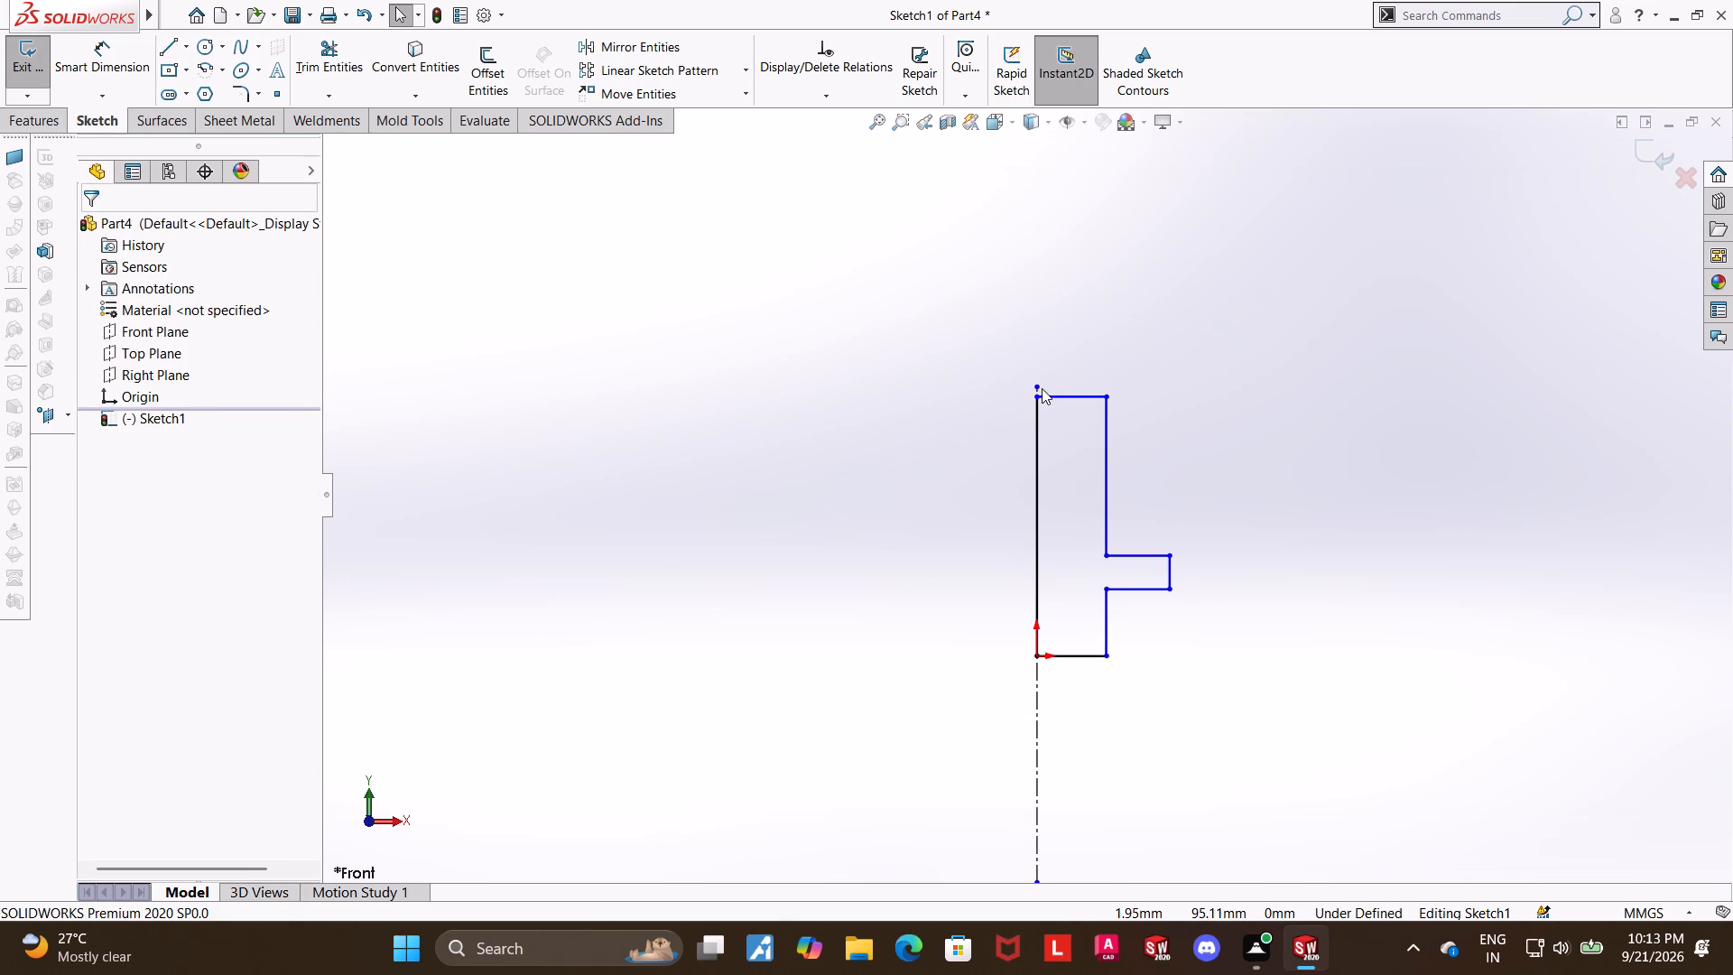
{"action": "left_click_drag", "start_coordinate": [1037, 388], "coordinate": [1034, 281]}
{"action": "key", "text": "Escape"}
{"action": "key", "text": "Escape"}
Dimension the stem's width between its inner and outer vertical lines as 6 mm.
{"action": "left_click", "coordinate": [99, 55]}
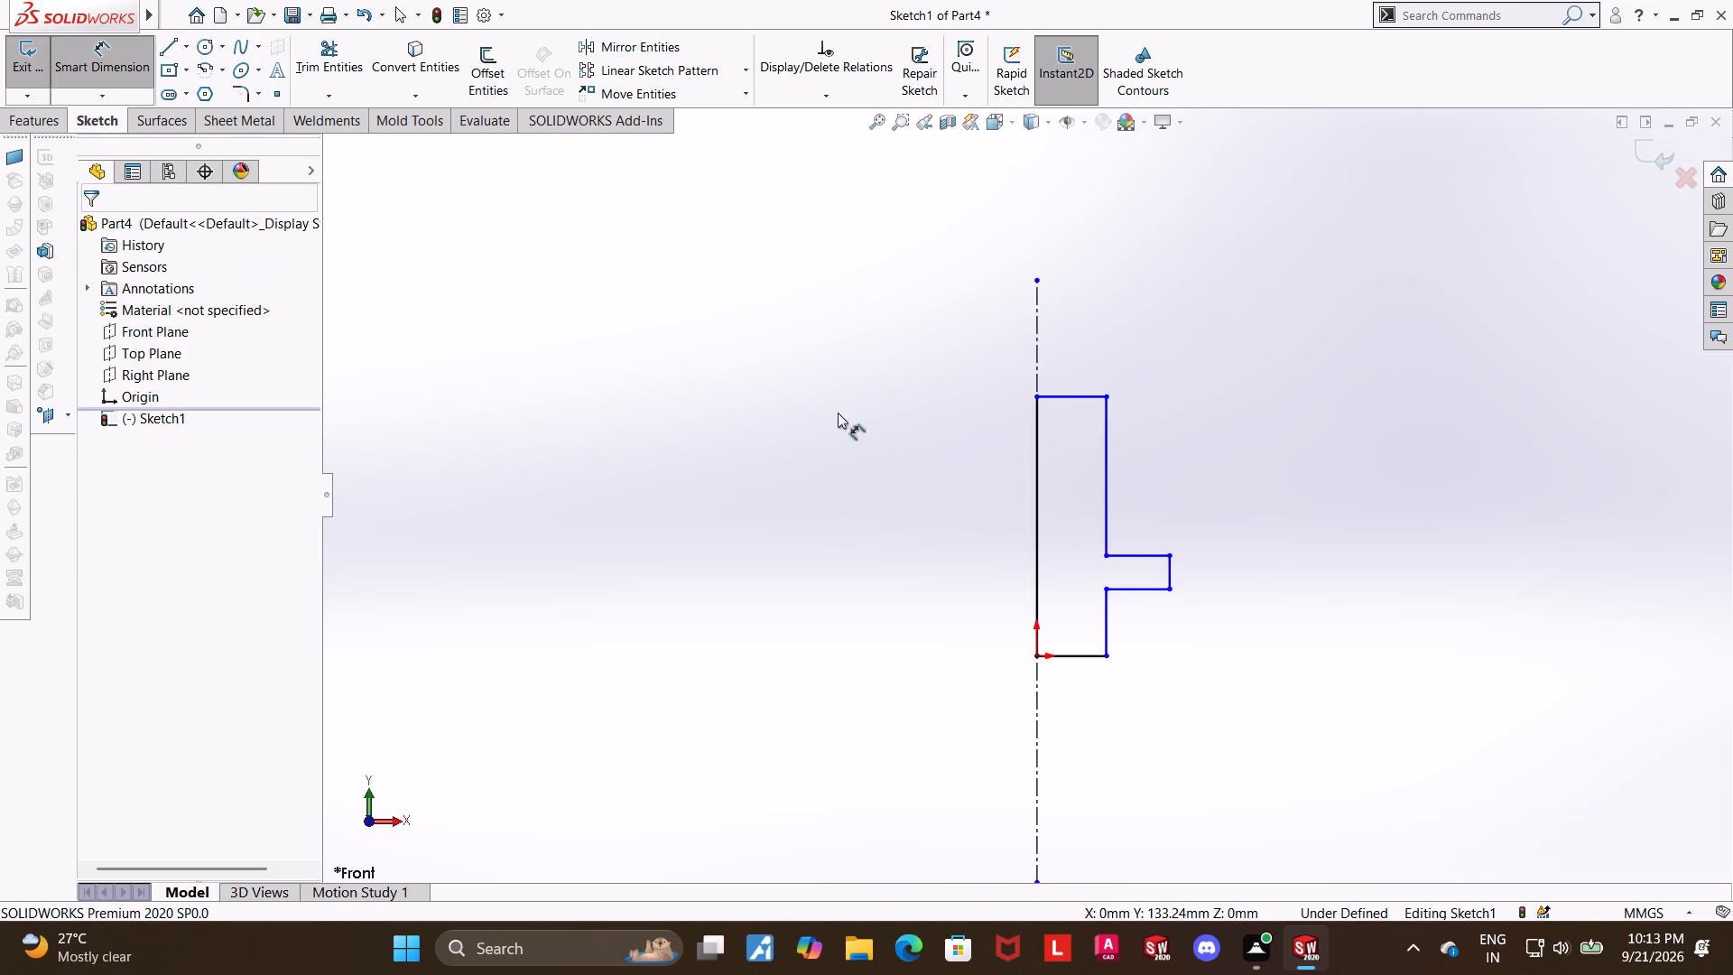
{"action": "left_click", "coordinate": [1038, 427]}
{"action": "left_click", "coordinate": [1107, 439]}
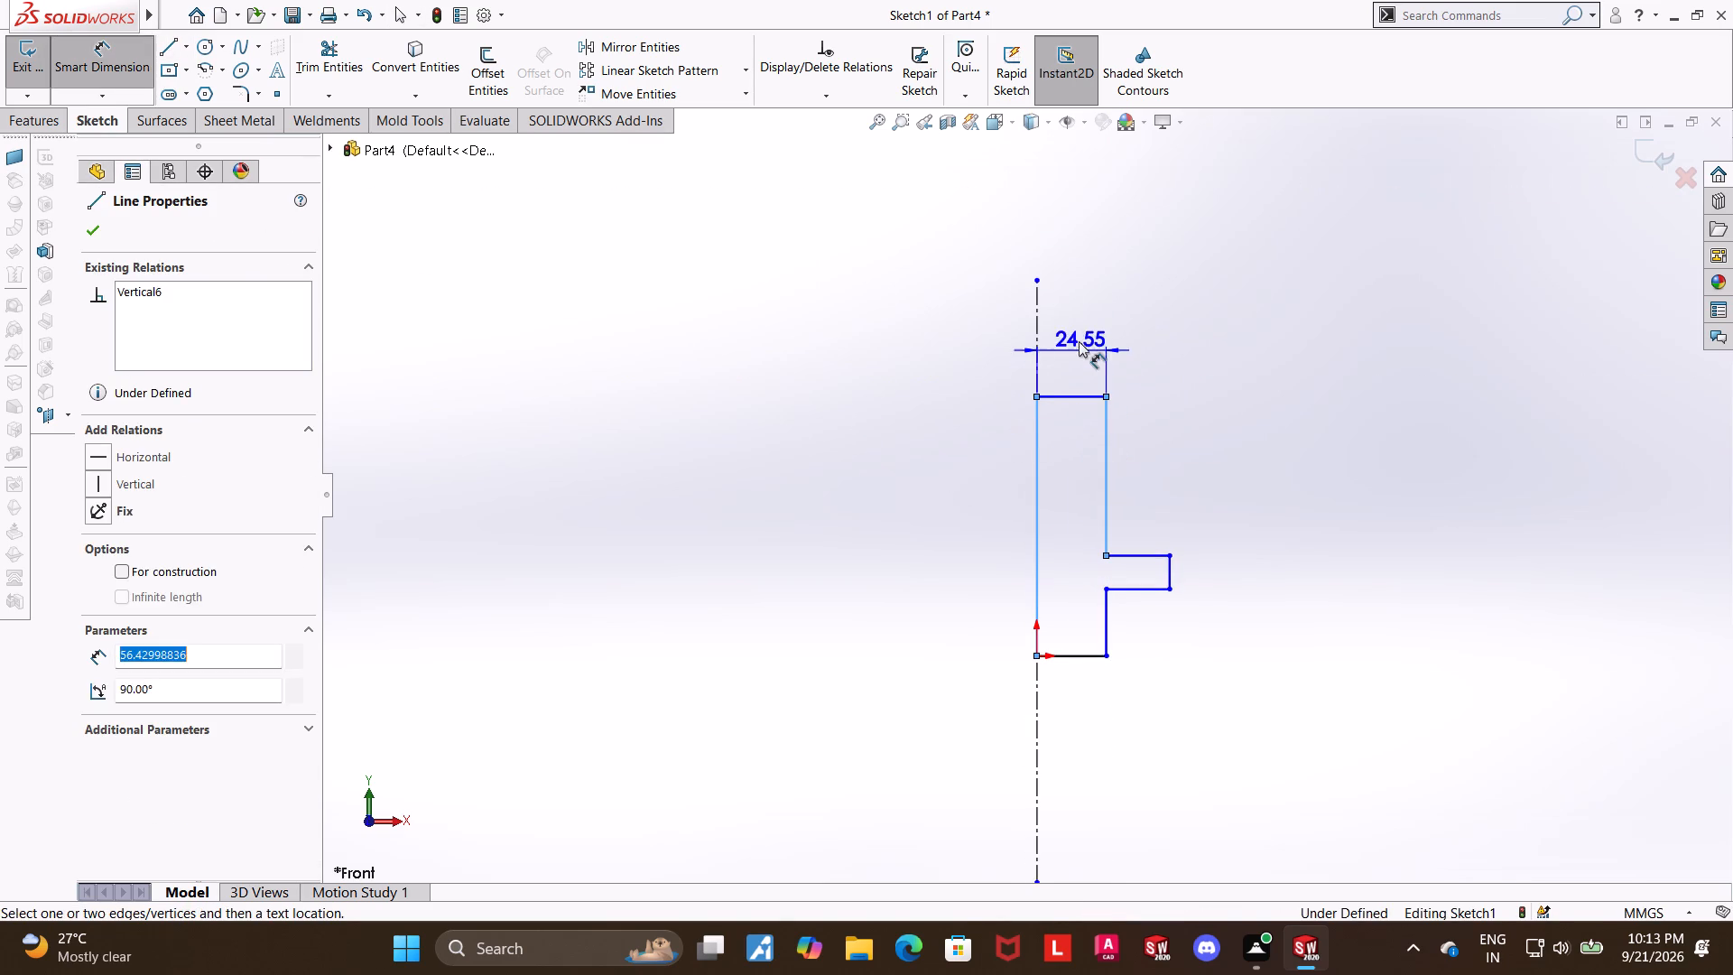
{"action": "left_click", "coordinate": [1078, 340]}
{"action": "key", "text": "6"}
{"action": "key", "text": "Return"}
{"action": "key", "text": "Escape"}
{"action": "key", "text": "Escape"}
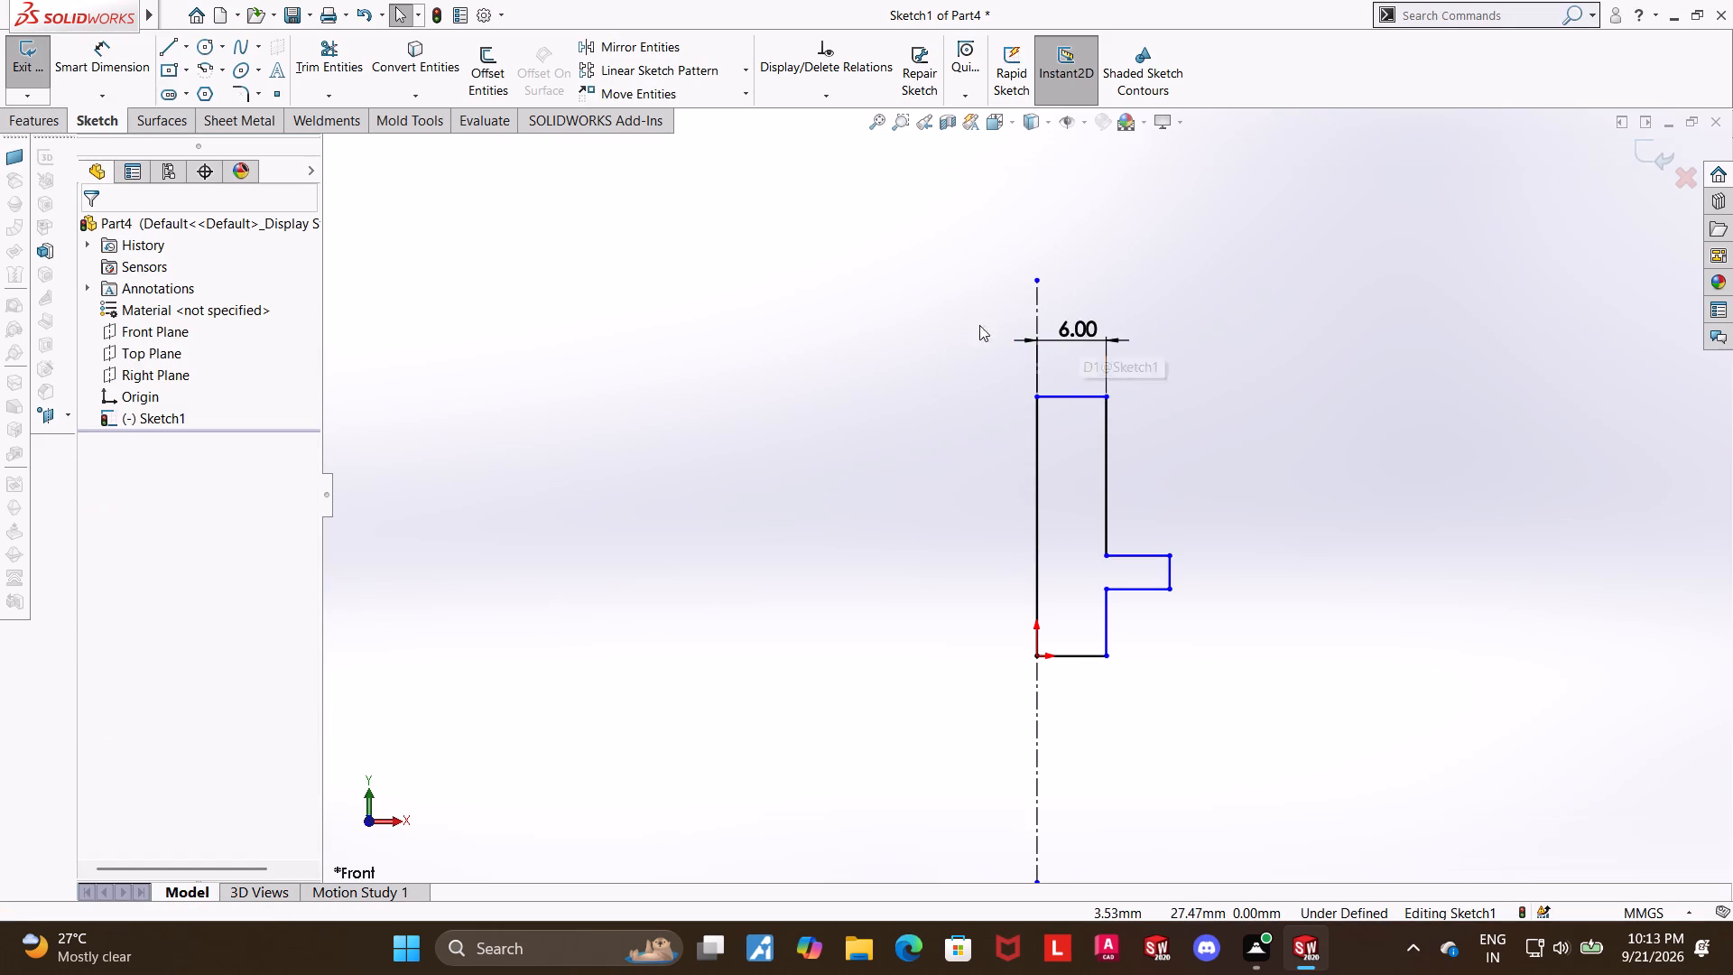
Dimension the distance from the profile's inner vertical line to the flange's outer edge as 12 mm.
{"action": "left_click", "coordinate": [75, 54]}
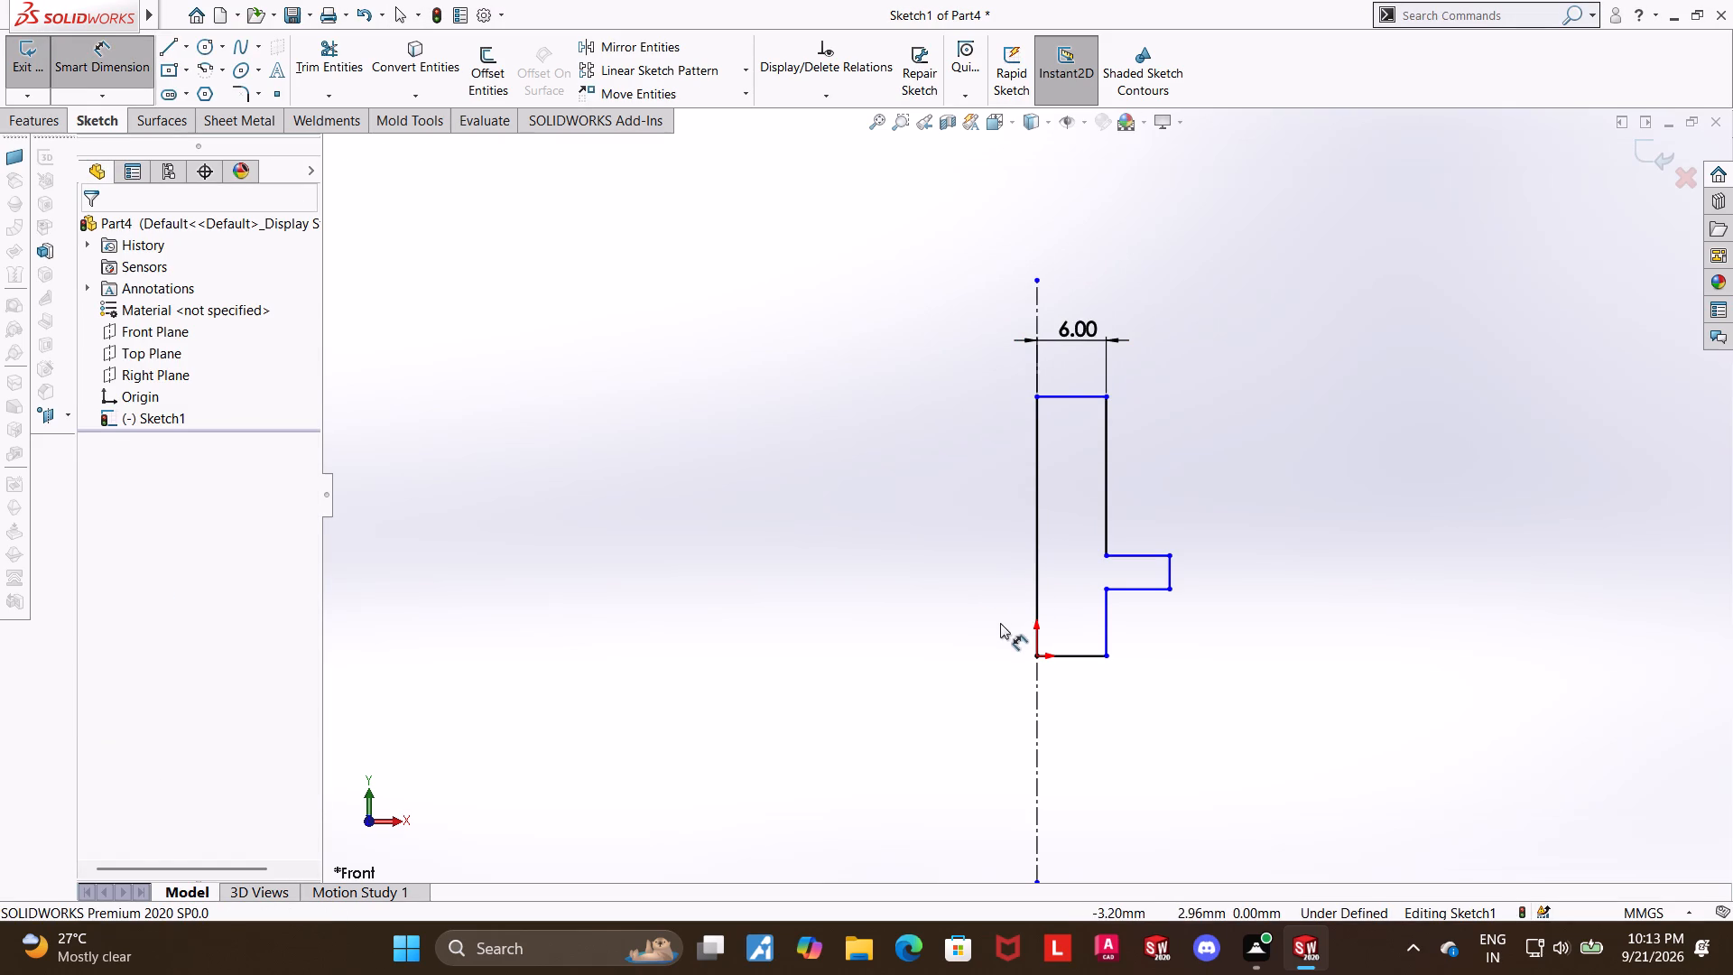
{"action": "scroll", "coordinate": [1000, 622], "scroll_direction": "down", "scroll_amount": 2}
{"action": "left_click", "coordinate": [1251, 537]}
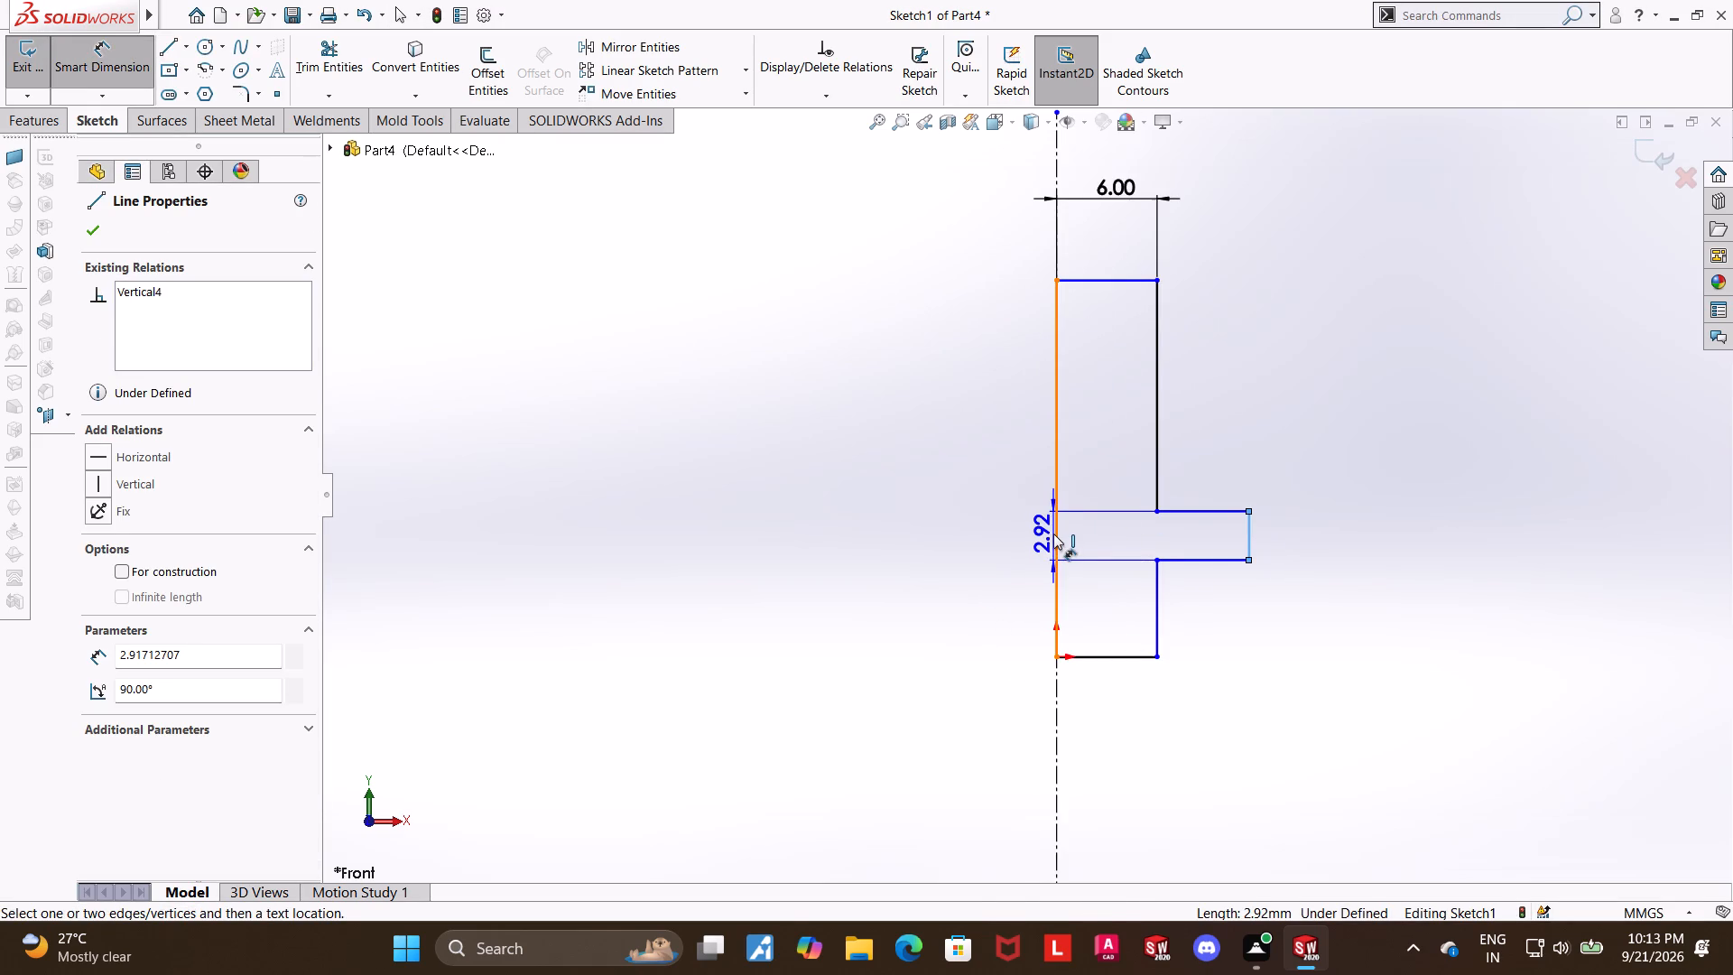
{"action": "left_click", "coordinate": [1053, 534]}
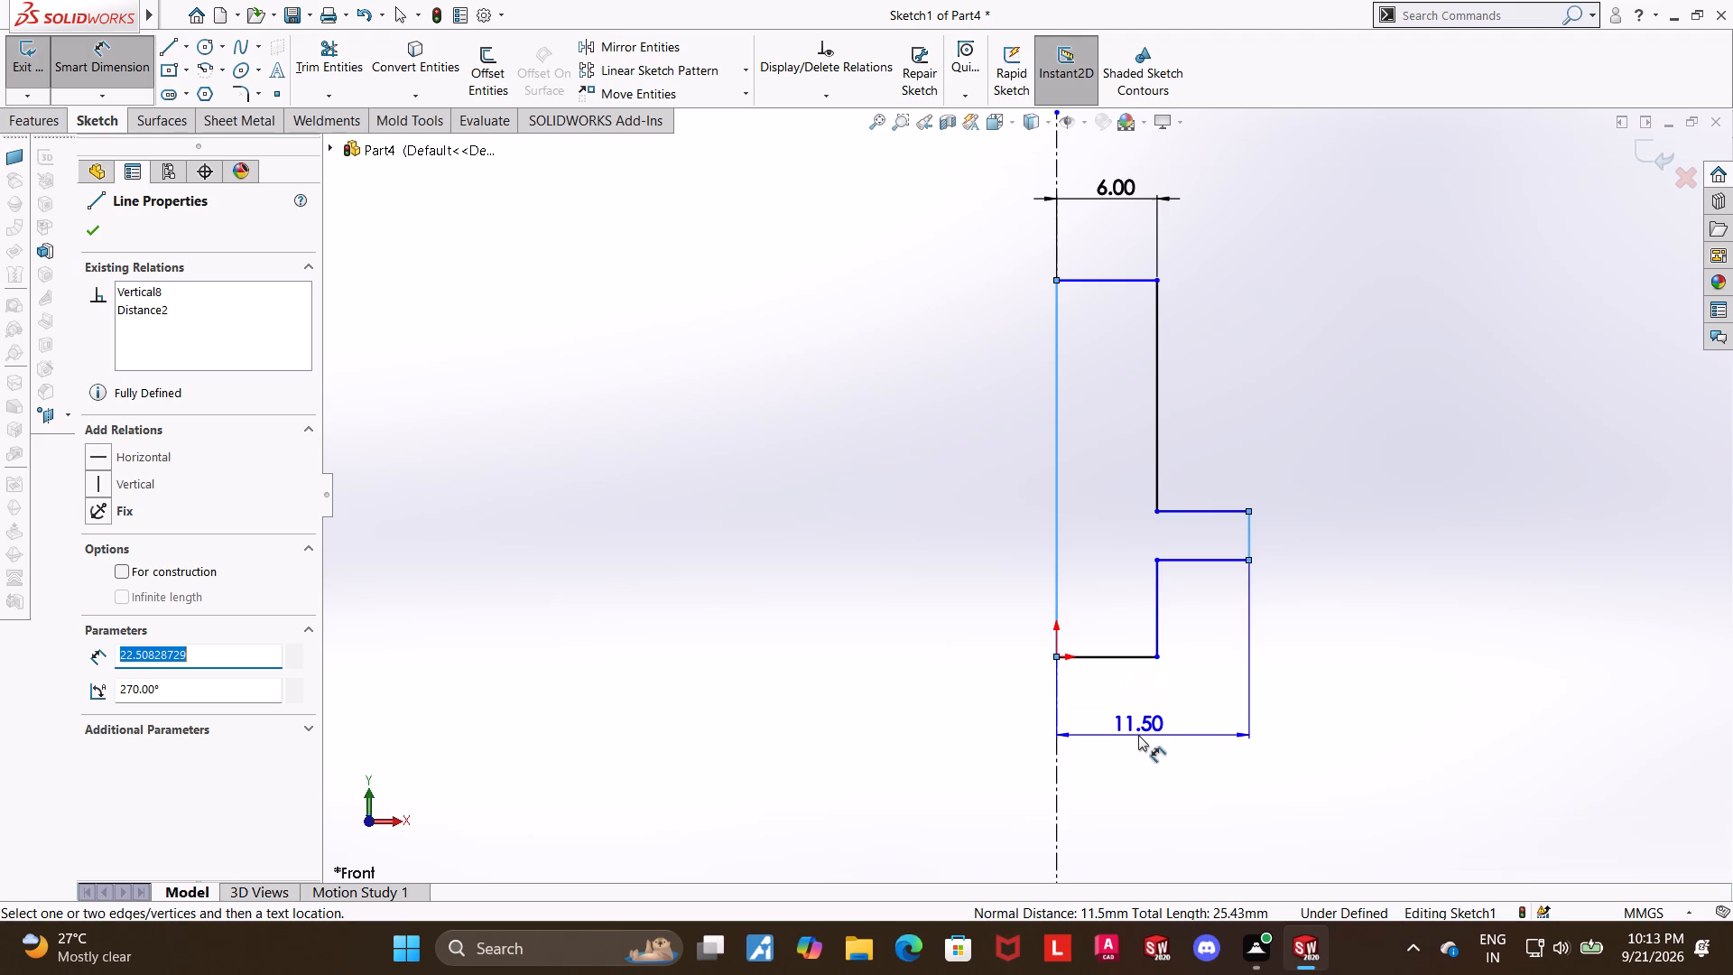
{"action": "left_click", "coordinate": [1138, 735]}
{"action": "type", "text": "12"}
{"action": "key", "text": "Return"}
{"action": "key", "text": "Escape"}
{"action": "key", "text": "Escape"}
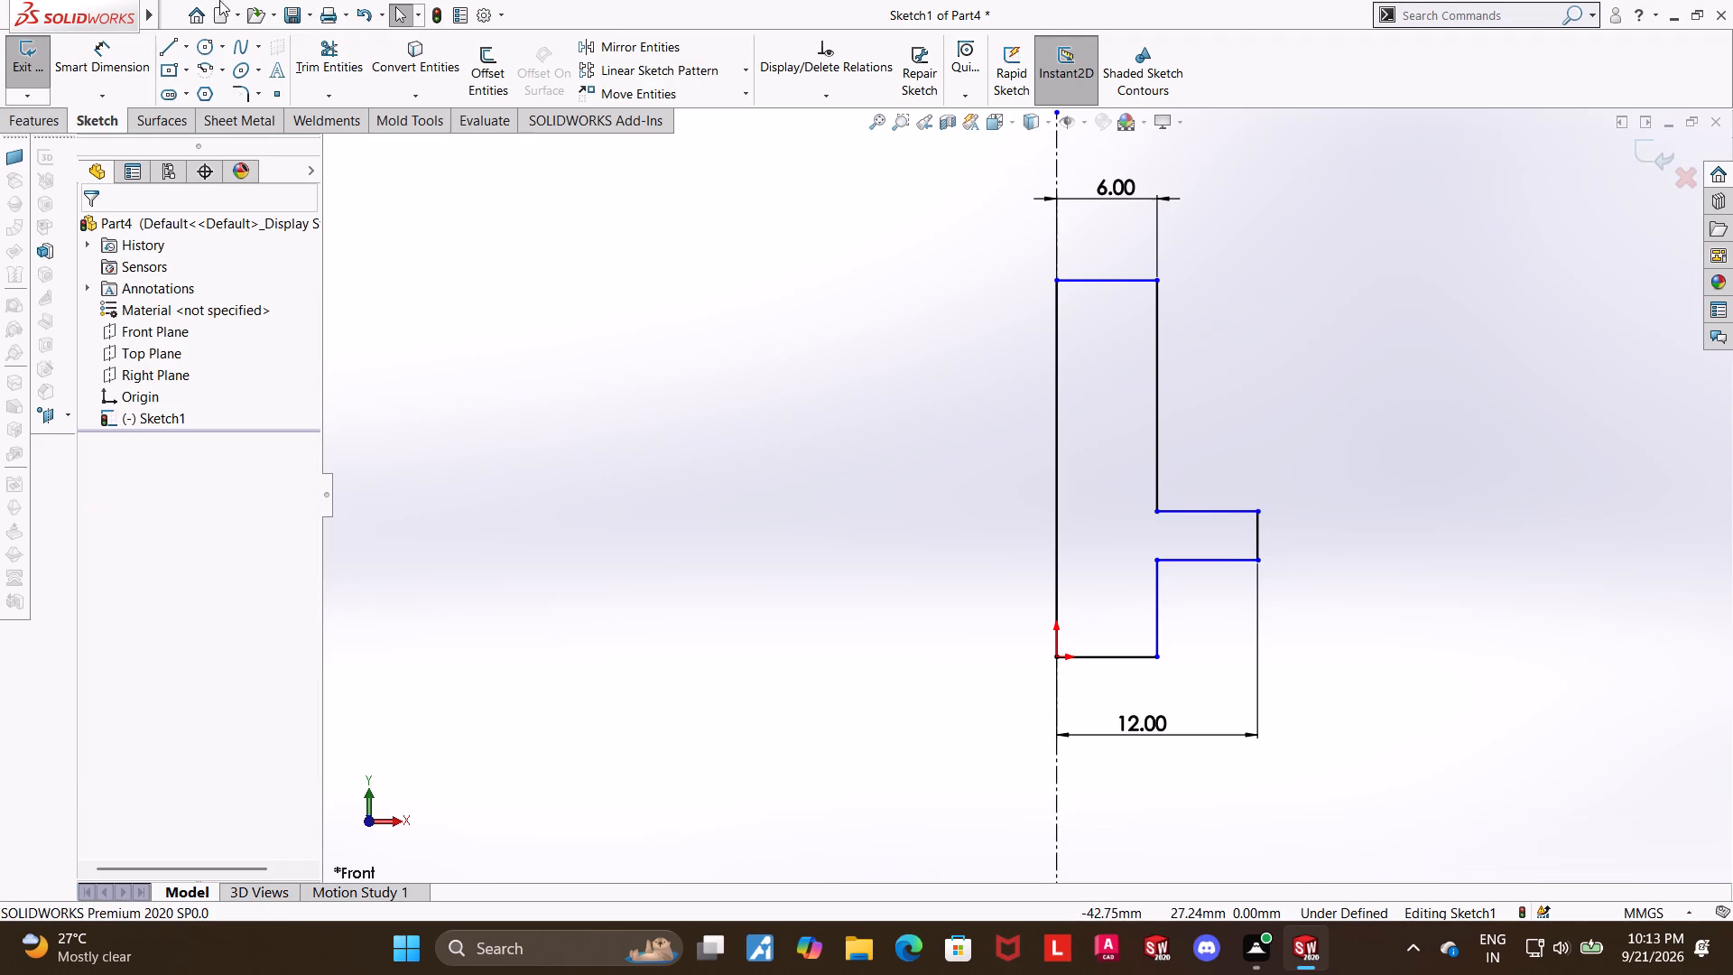
Dimension the flange's outer vertical edge as 5 mm.
{"action": "left_click", "coordinate": [102, 59]}
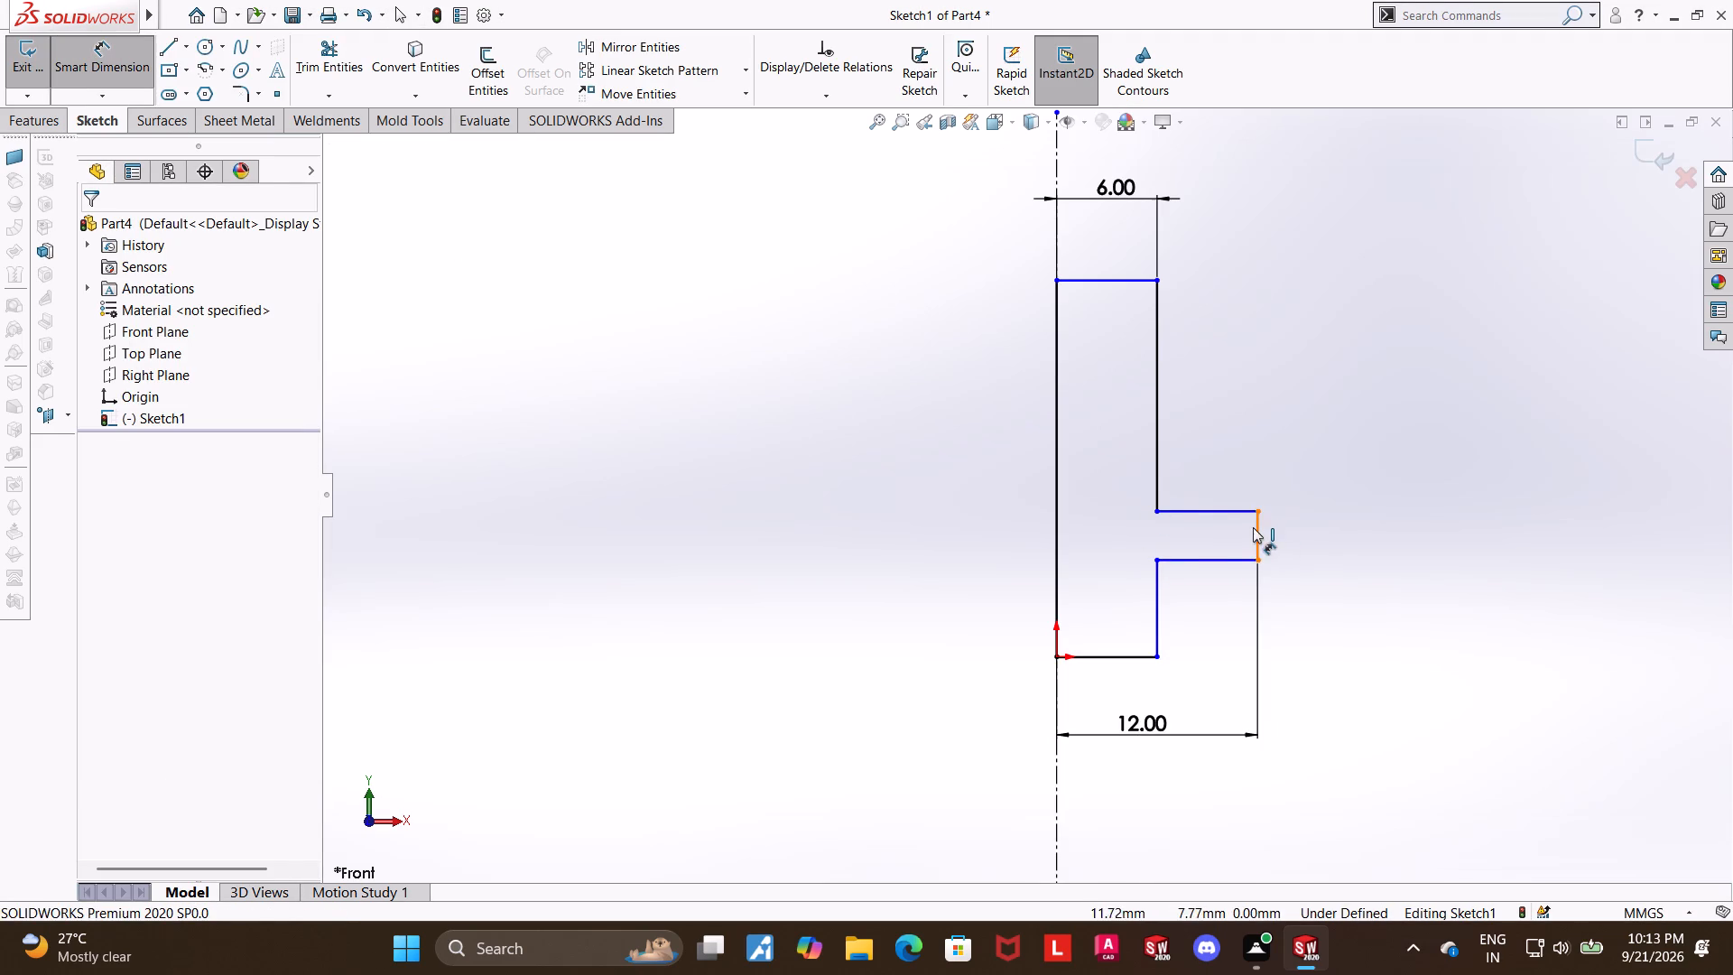
{"action": "left_click", "coordinate": [1253, 527]}
{"action": "left_click", "coordinate": [1285, 534]}
{"action": "key", "text": "5"}
{"action": "key", "text": "Return"}
{"action": "key", "text": "Escape"}
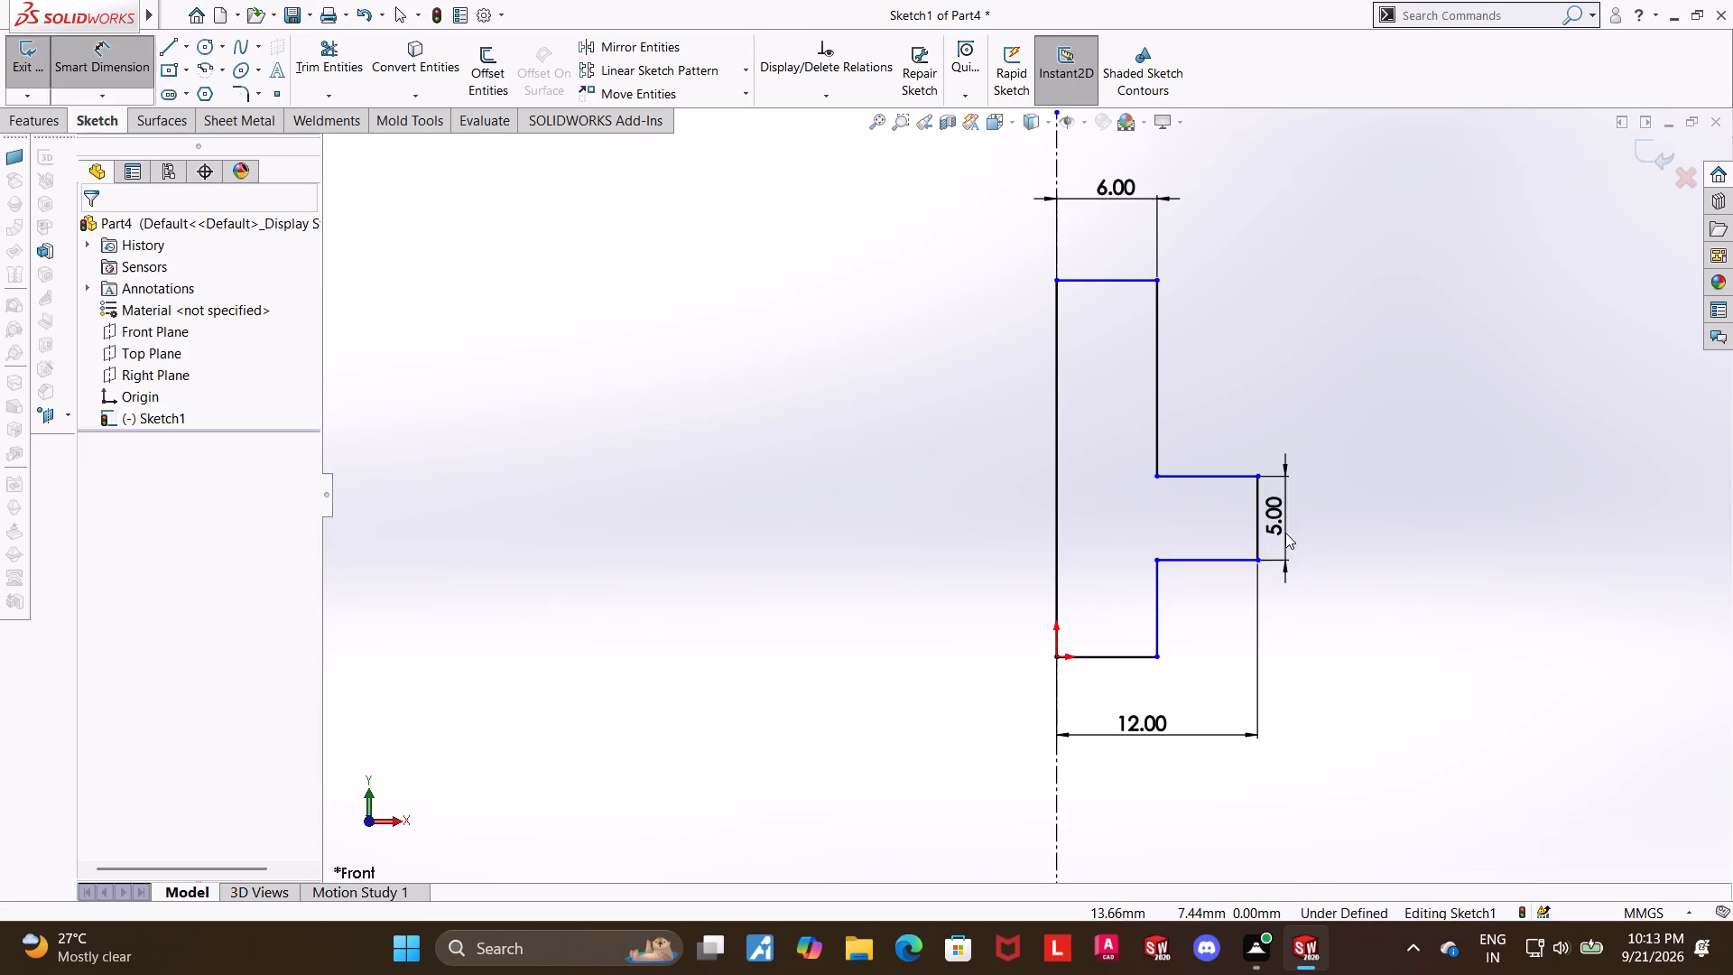
{"action": "key", "text": "Escape"}
Dimension the vertical stem line below the flange as 15 mm.
{"action": "left_click", "coordinate": [73, 55]}
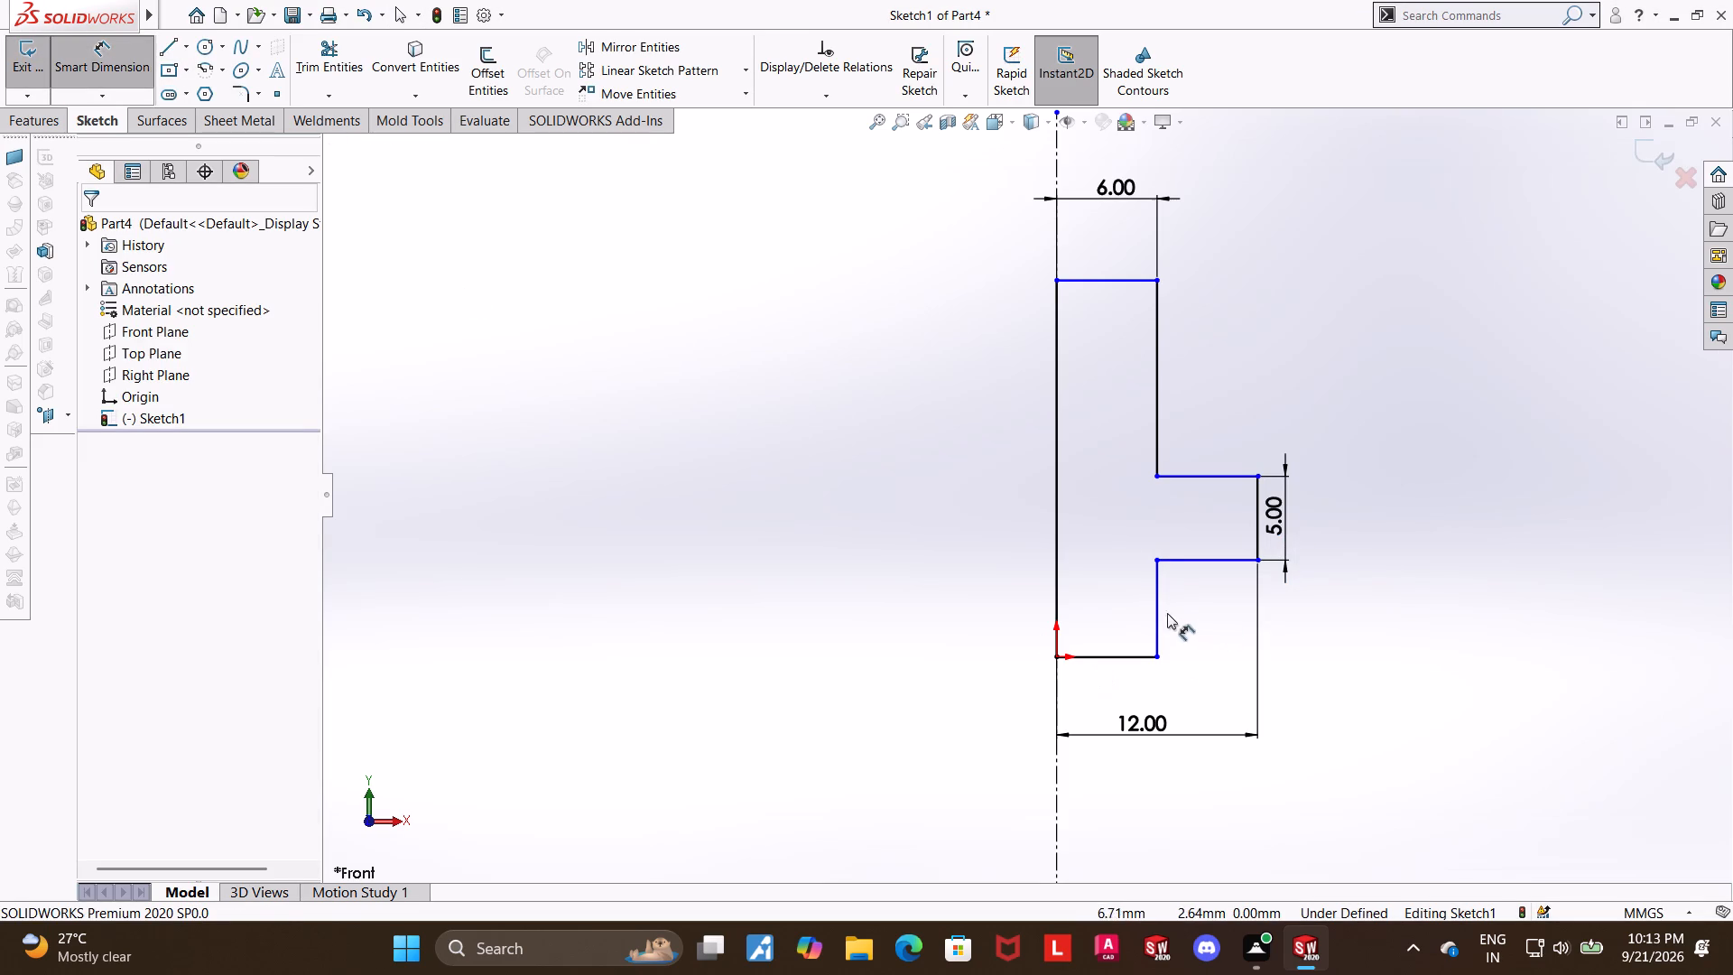
{"action": "left_click", "coordinate": [1154, 613]}
{"action": "left_click", "coordinate": [1203, 614]}
{"action": "type", "text": "15"}
{"action": "key", "text": "Return"}
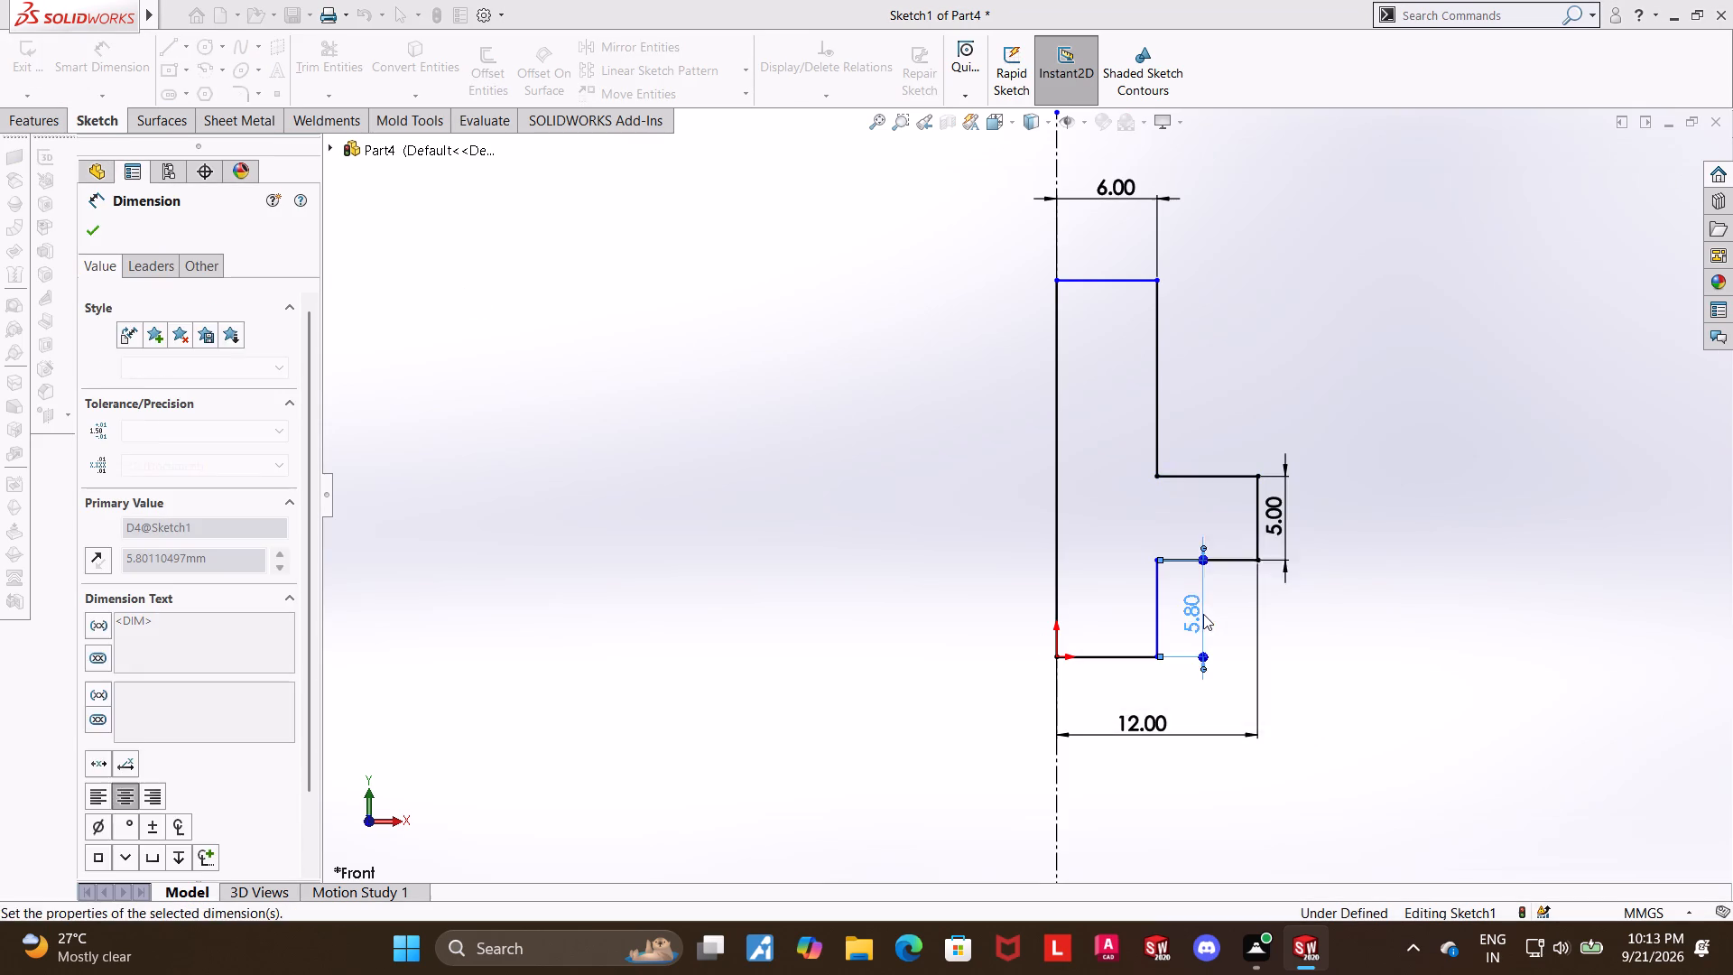
{"action": "key", "text": "Escape"}
{"action": "key", "text": "Escape"}
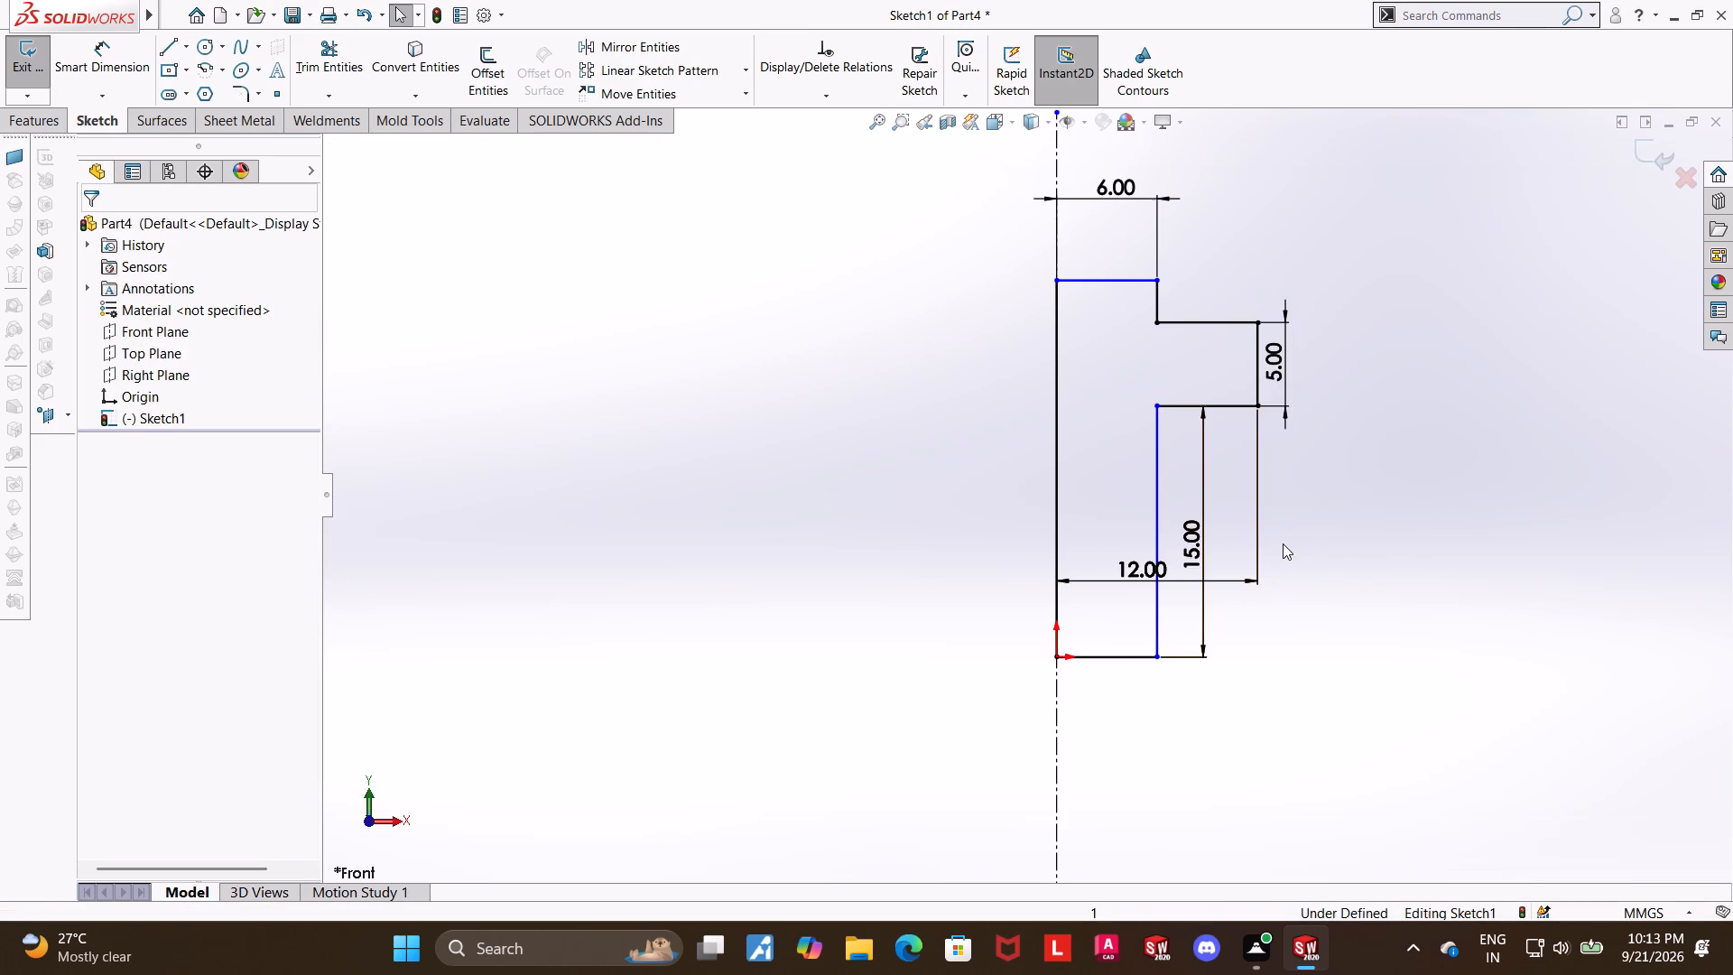
{"action": "key", "text": "Escape"}
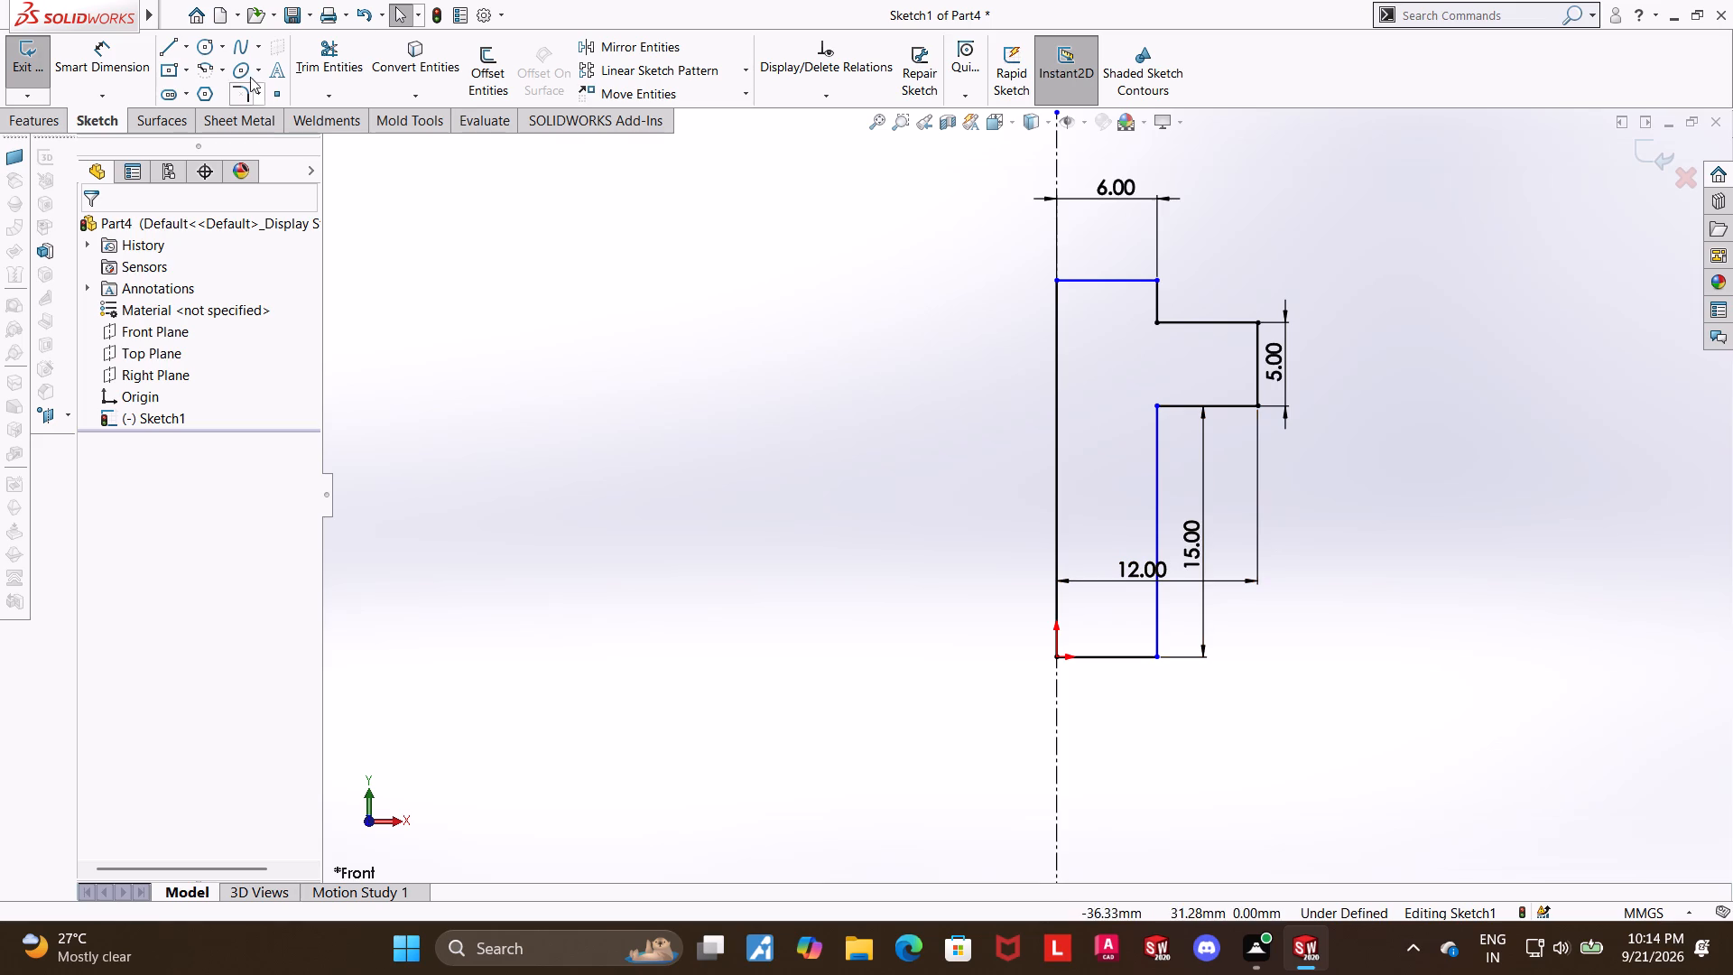
Dimension the overall height between the profile's top and bottom lines as 90 mm.
{"action": "left_click", "coordinate": [61, 64]}
{"action": "left_click", "coordinate": [1097, 280]}
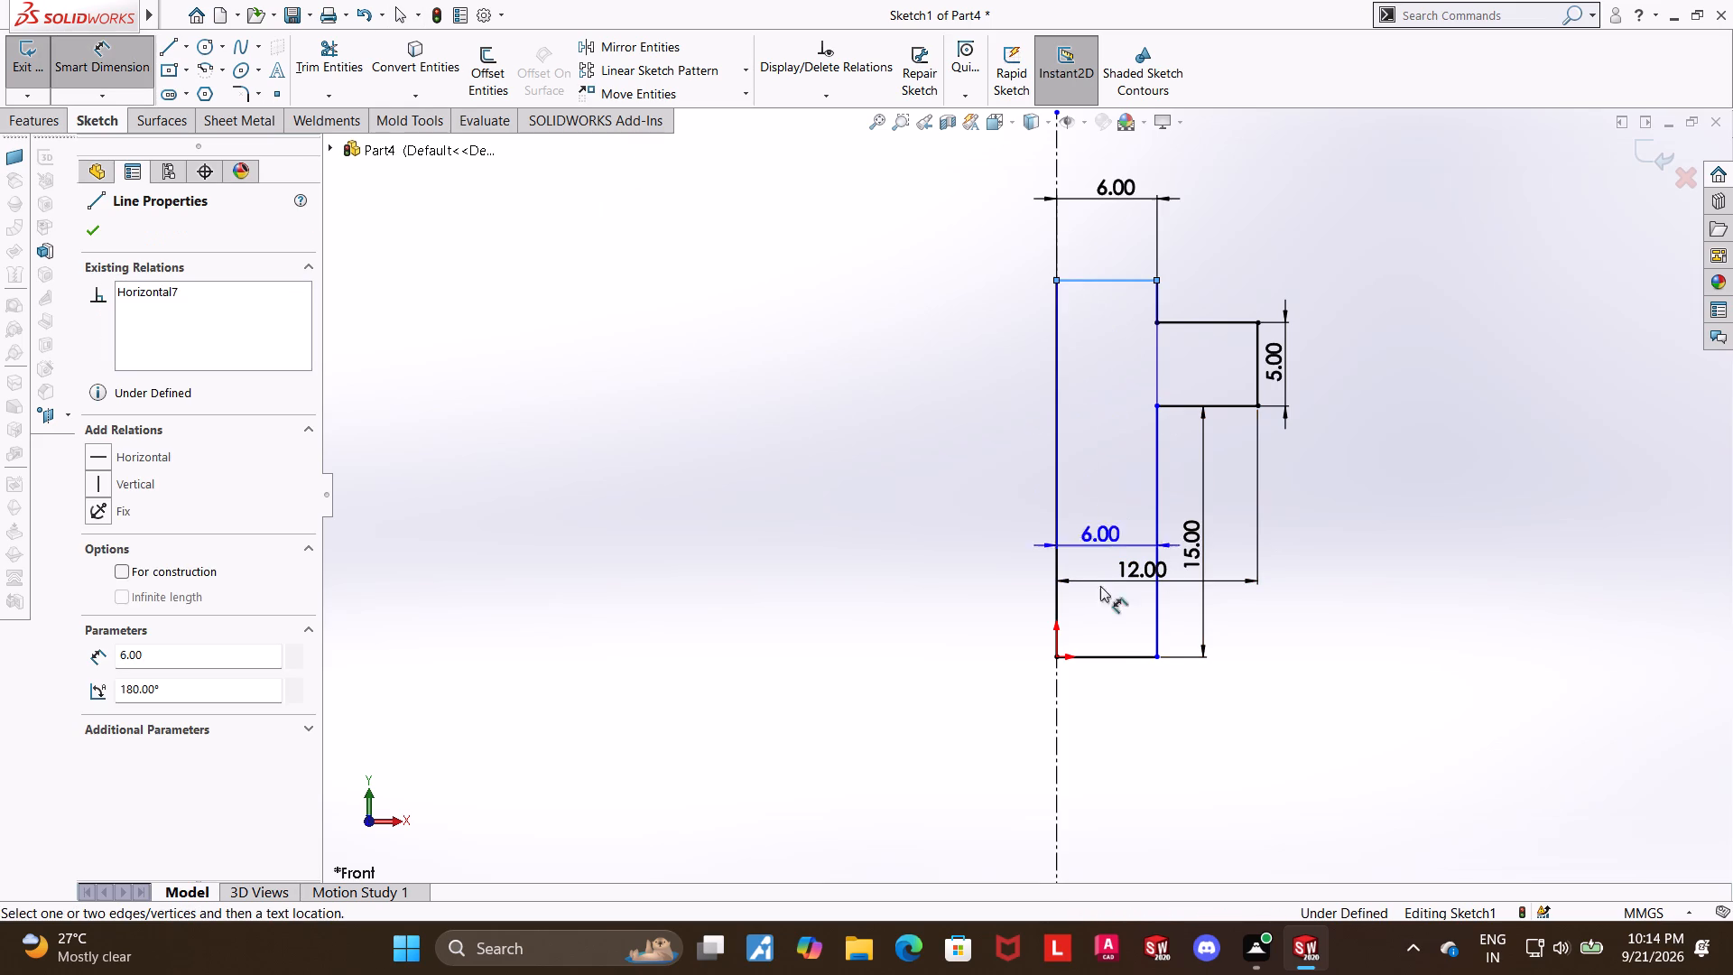
{"action": "left_click", "coordinate": [1100, 655]}
{"action": "left_click", "coordinate": [900, 593]}
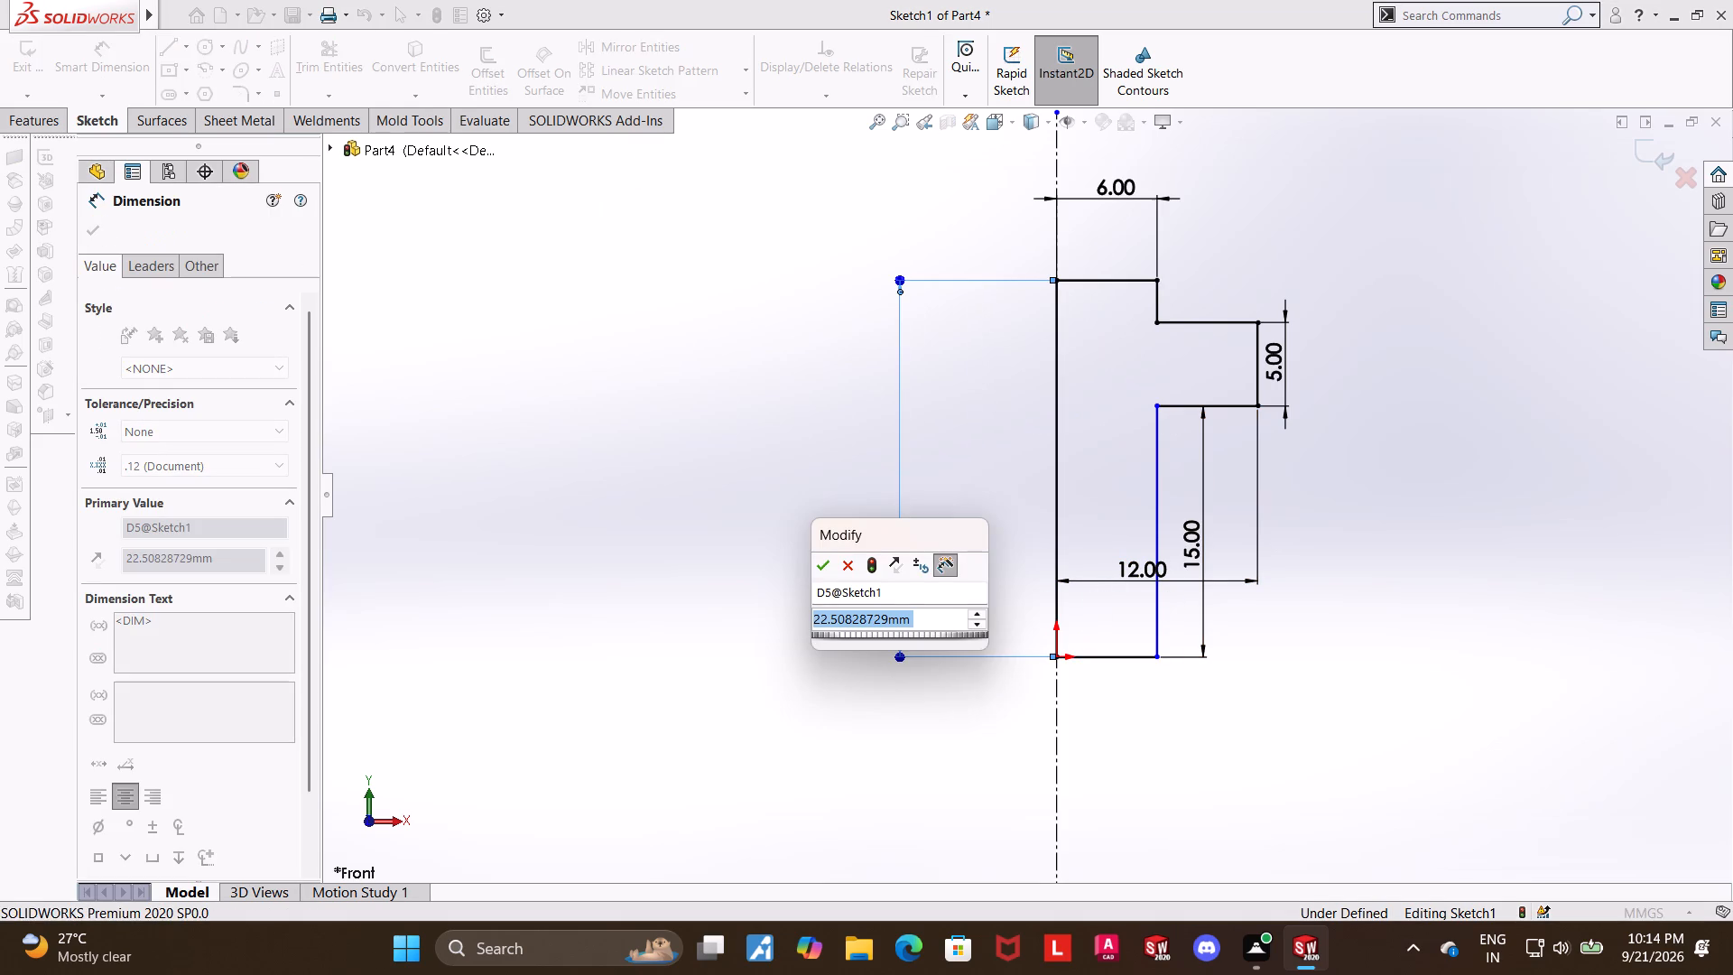
{"action": "type", "text": "90"}
{"action": "key", "text": "Return"}
{"action": "scroll", "coordinate": [957, 548], "scroll_direction": "up", "scroll_amount": 4}
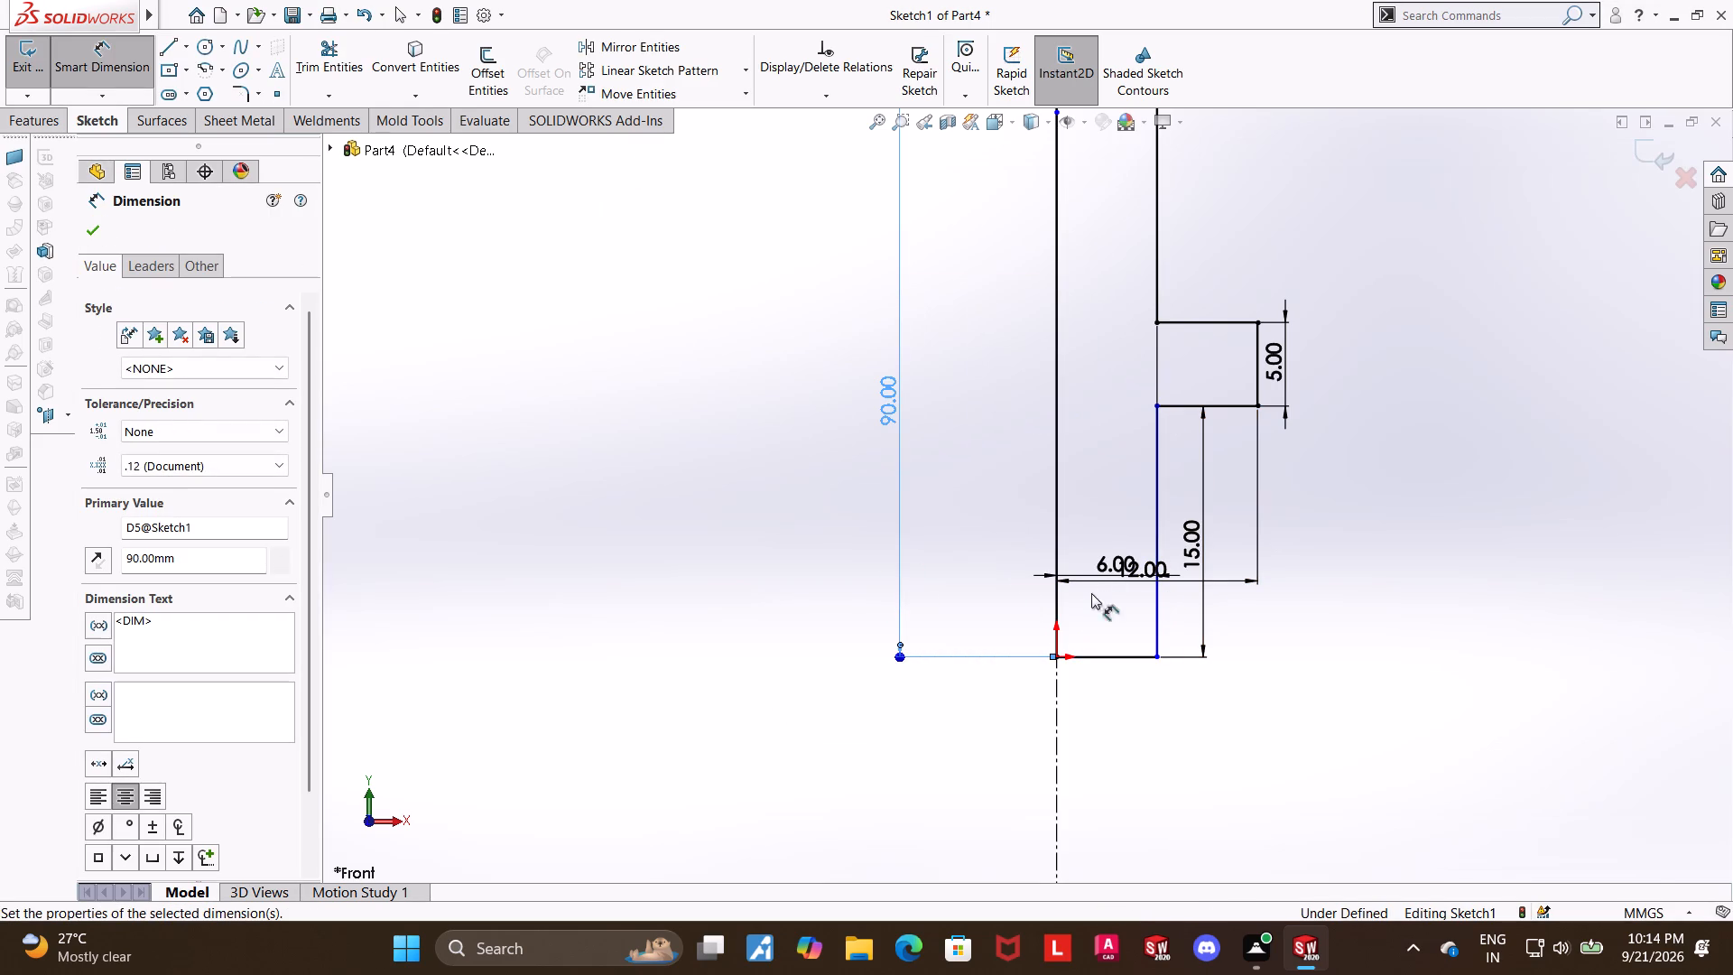
{"action": "scroll", "coordinate": [1091, 593], "scroll_direction": "up", "scroll_amount": 10}
{"action": "scroll", "coordinate": [970, 429], "scroll_direction": "down", "scroll_amount": 9}
{"action": "scroll", "coordinate": [1235, 394], "scroll_direction": "up", "scroll_amount": 4}
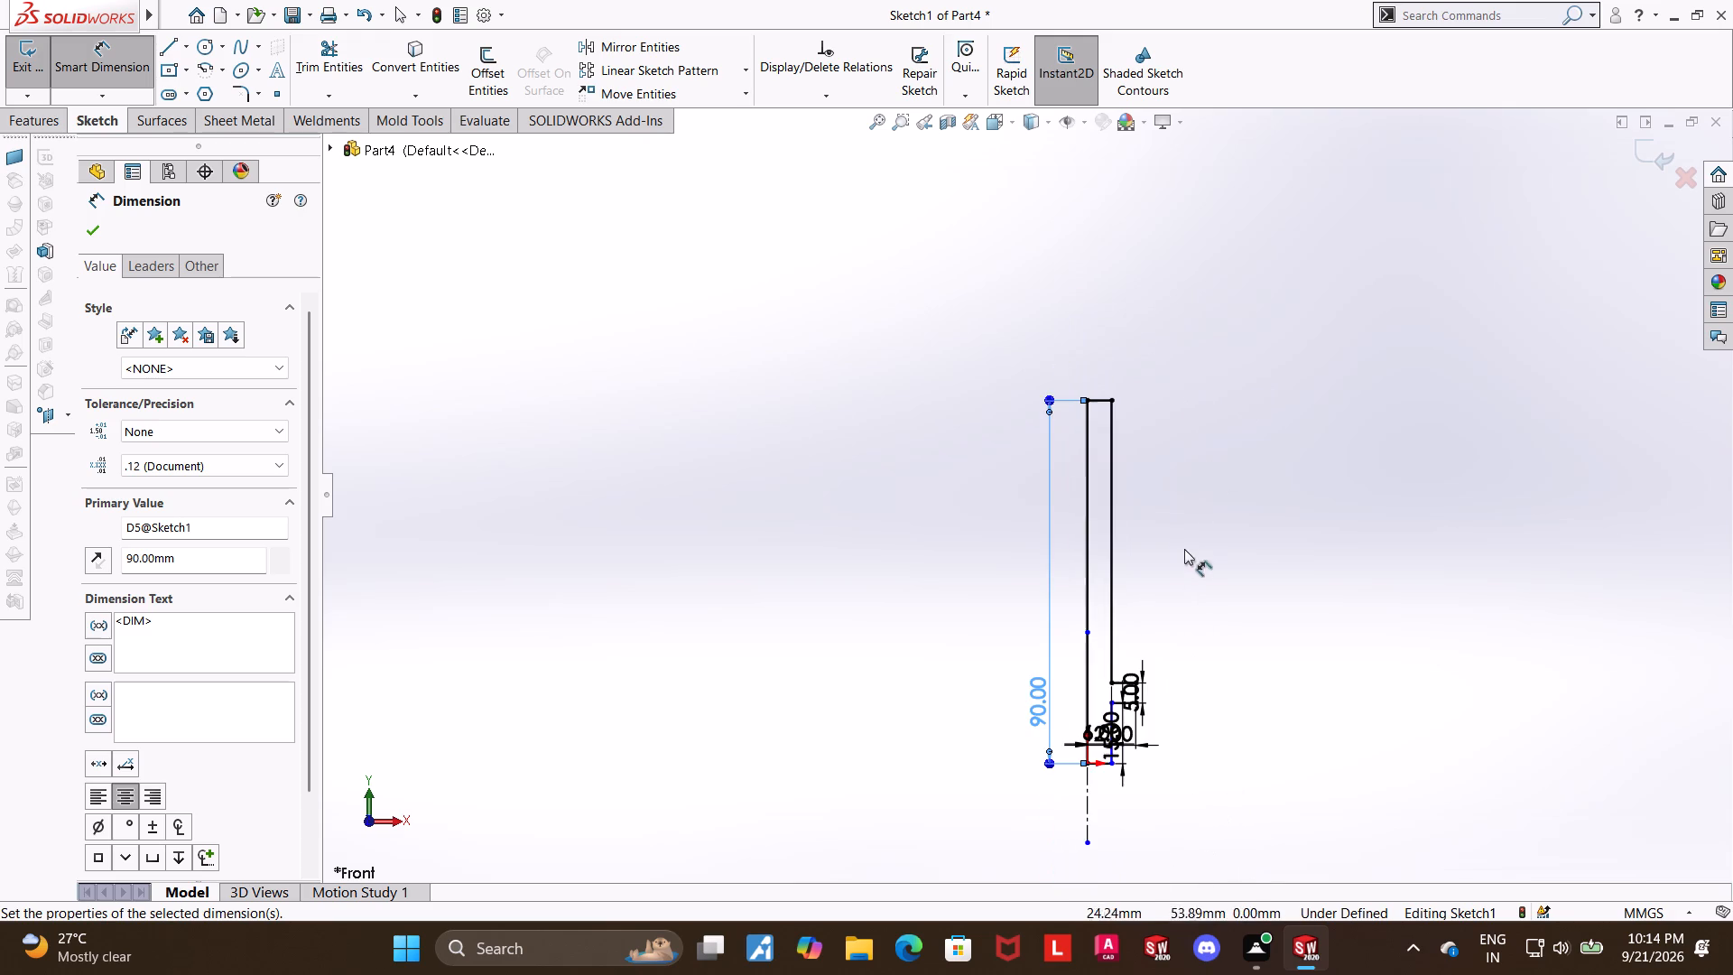
{"action": "key", "text": "Escape"}
Extend the centerline's upper endpoint beyond the 90 mm profile, to about 124 mm above the origin.
{"action": "left_click_drag", "start_coordinate": [1086, 633], "coordinate": [1091, 261]}
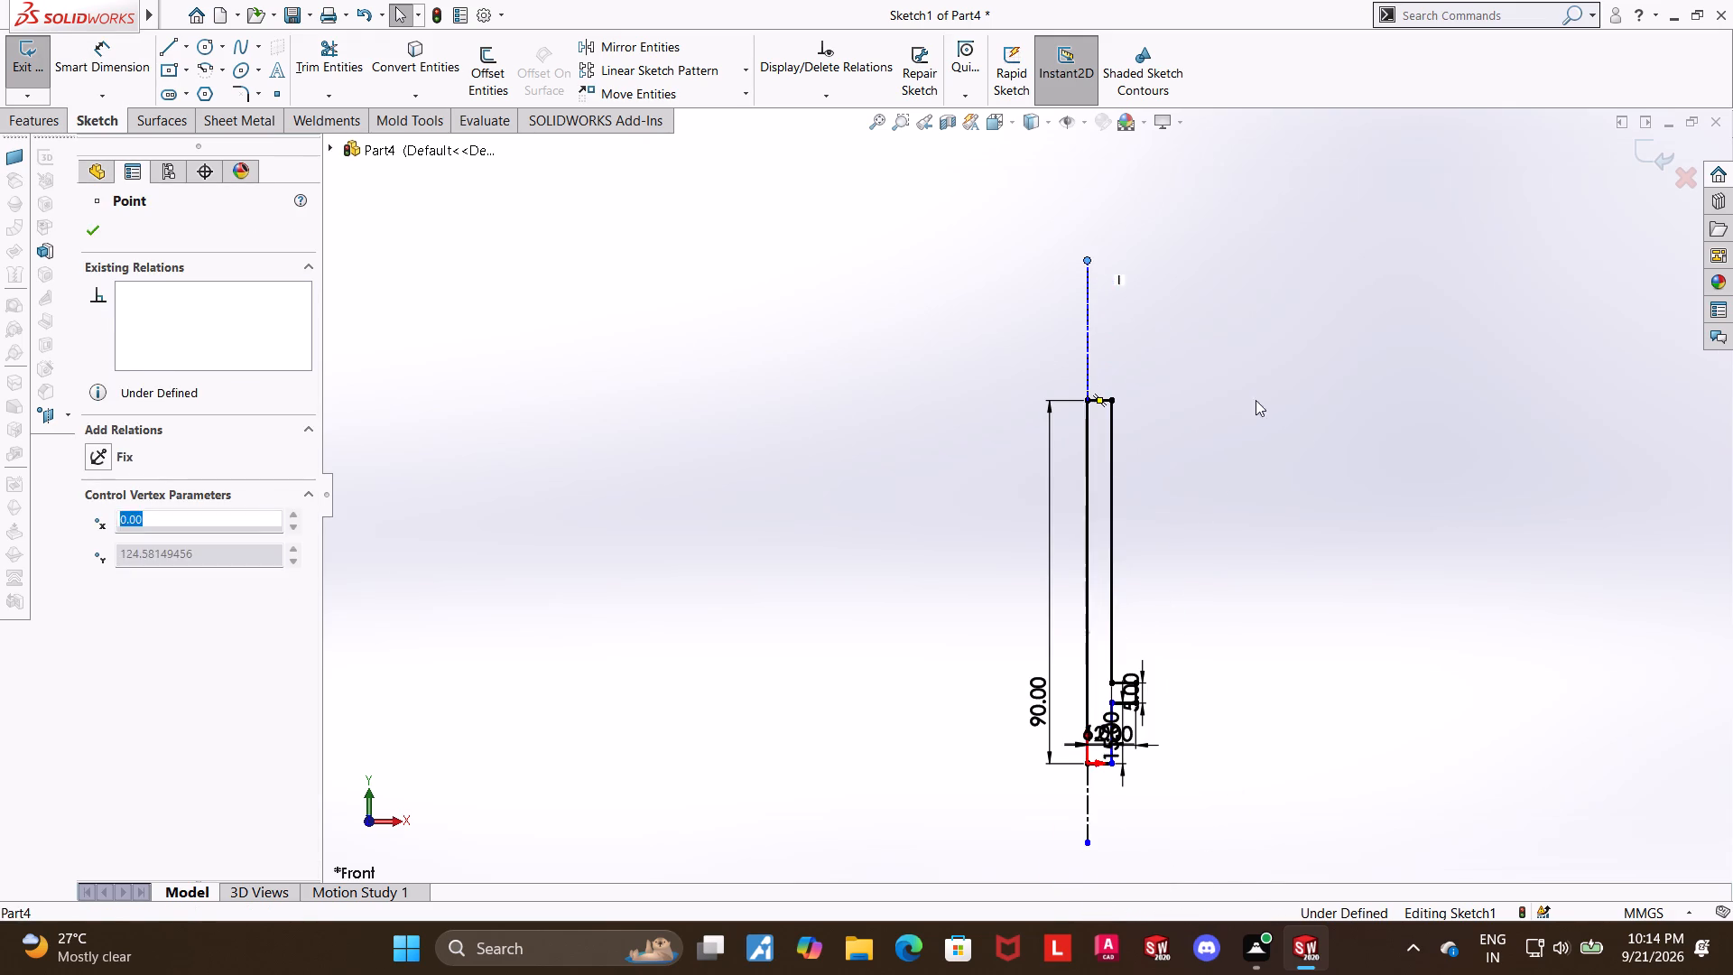
{"action": "left_click", "coordinate": [1316, 441]}
Examine the flange and the lower stem lines of the dimensioned profile.
{"action": "scroll", "coordinate": [1185, 659], "scroll_direction": "down", "scroll_amount": 2}
{"action": "scroll", "coordinate": [1054, 819], "scroll_direction": "down", "scroll_amount": 3}
{"action": "scroll", "coordinate": [1068, 680], "scroll_direction": "down", "scroll_amount": 3}
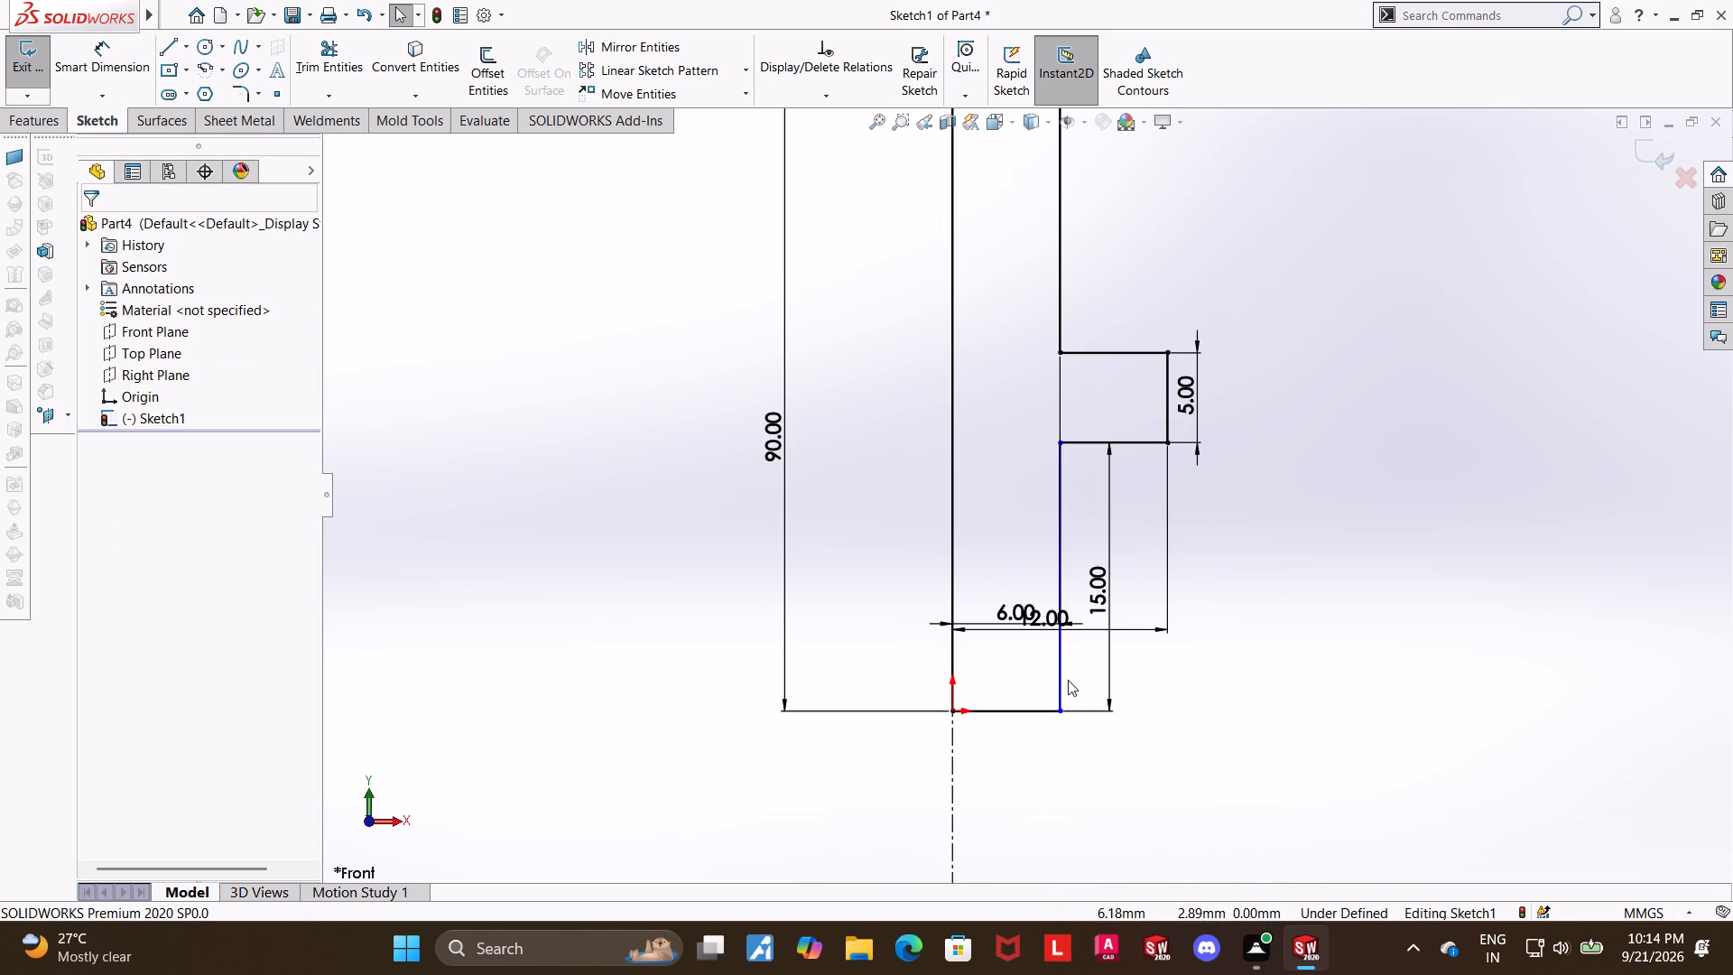
{"action": "scroll", "coordinate": [1037, 655], "scroll_direction": "down", "scroll_amount": 2}
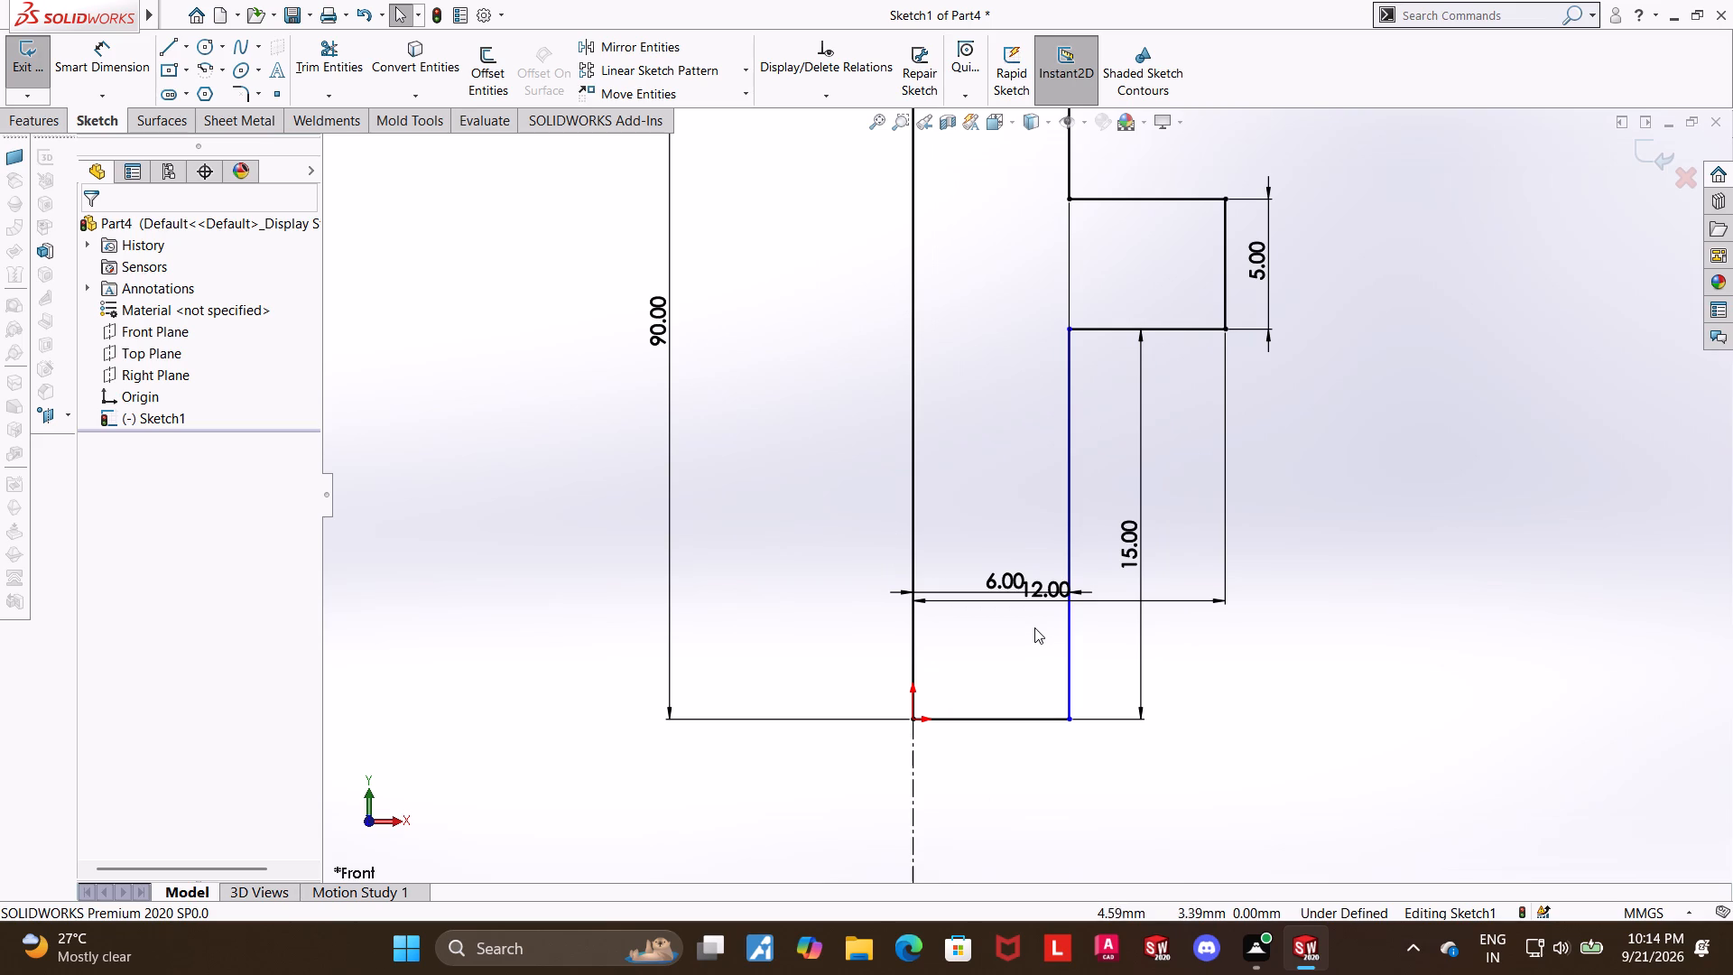
{"action": "scroll", "coordinate": [1035, 620], "scroll_direction": "down", "scroll_amount": 7}
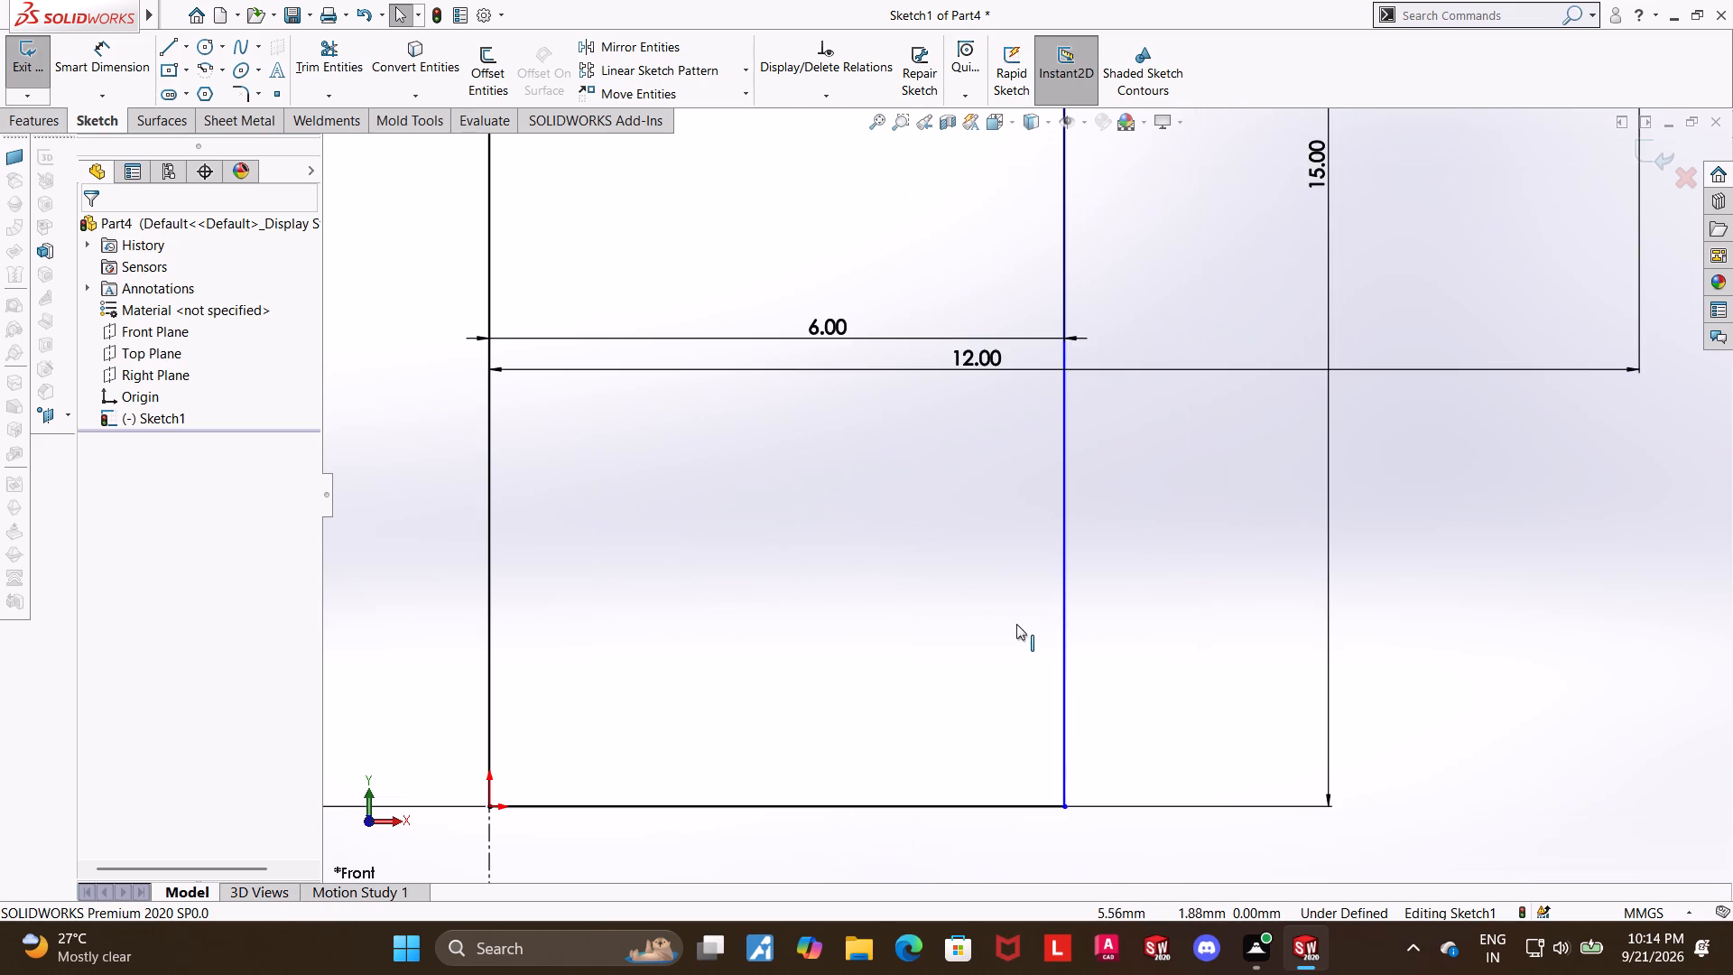
{"action": "scroll", "coordinate": [1009, 616], "scroll_direction": "up", "scroll_amount": 10}
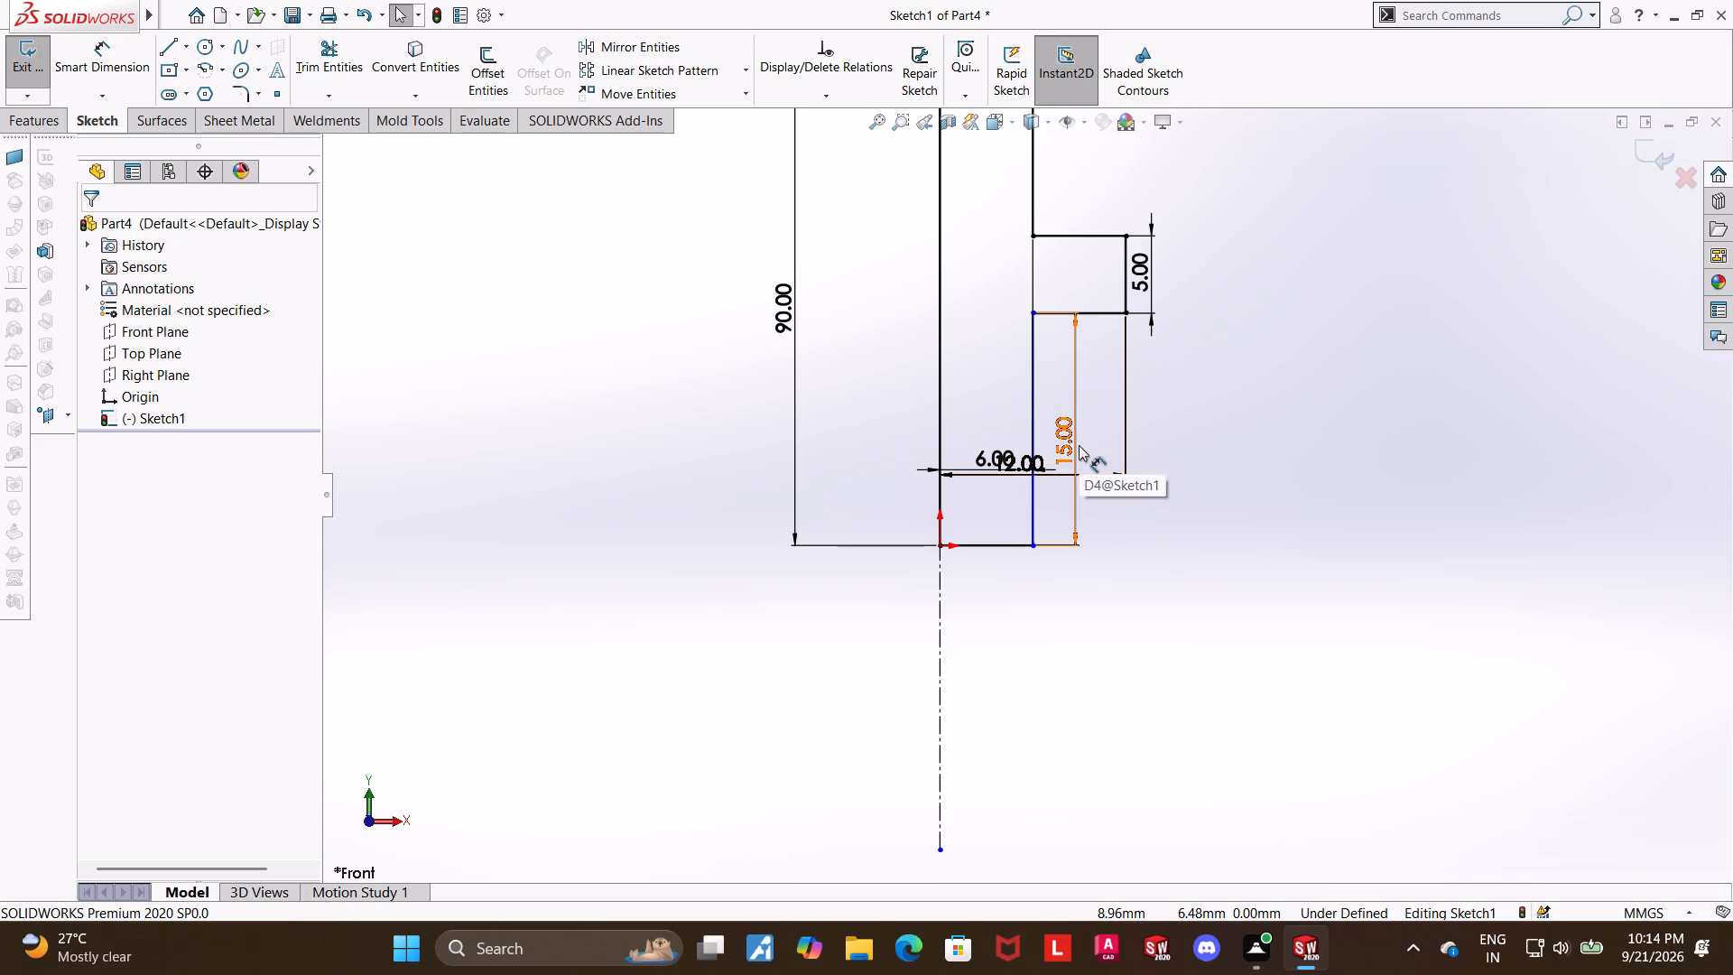
{"action": "scroll", "coordinate": [1078, 445], "scroll_direction": "up", "scroll_amount": 9}
{"action": "scroll", "coordinate": [1066, 332], "scroll_direction": "up", "scroll_amount": 4}
{"action": "scroll", "coordinate": [1024, 419], "scroll_direction": "down", "scroll_amount": 6}
{"action": "scroll", "coordinate": [1049, 580], "scroll_direction": "down", "scroll_amount": 1}
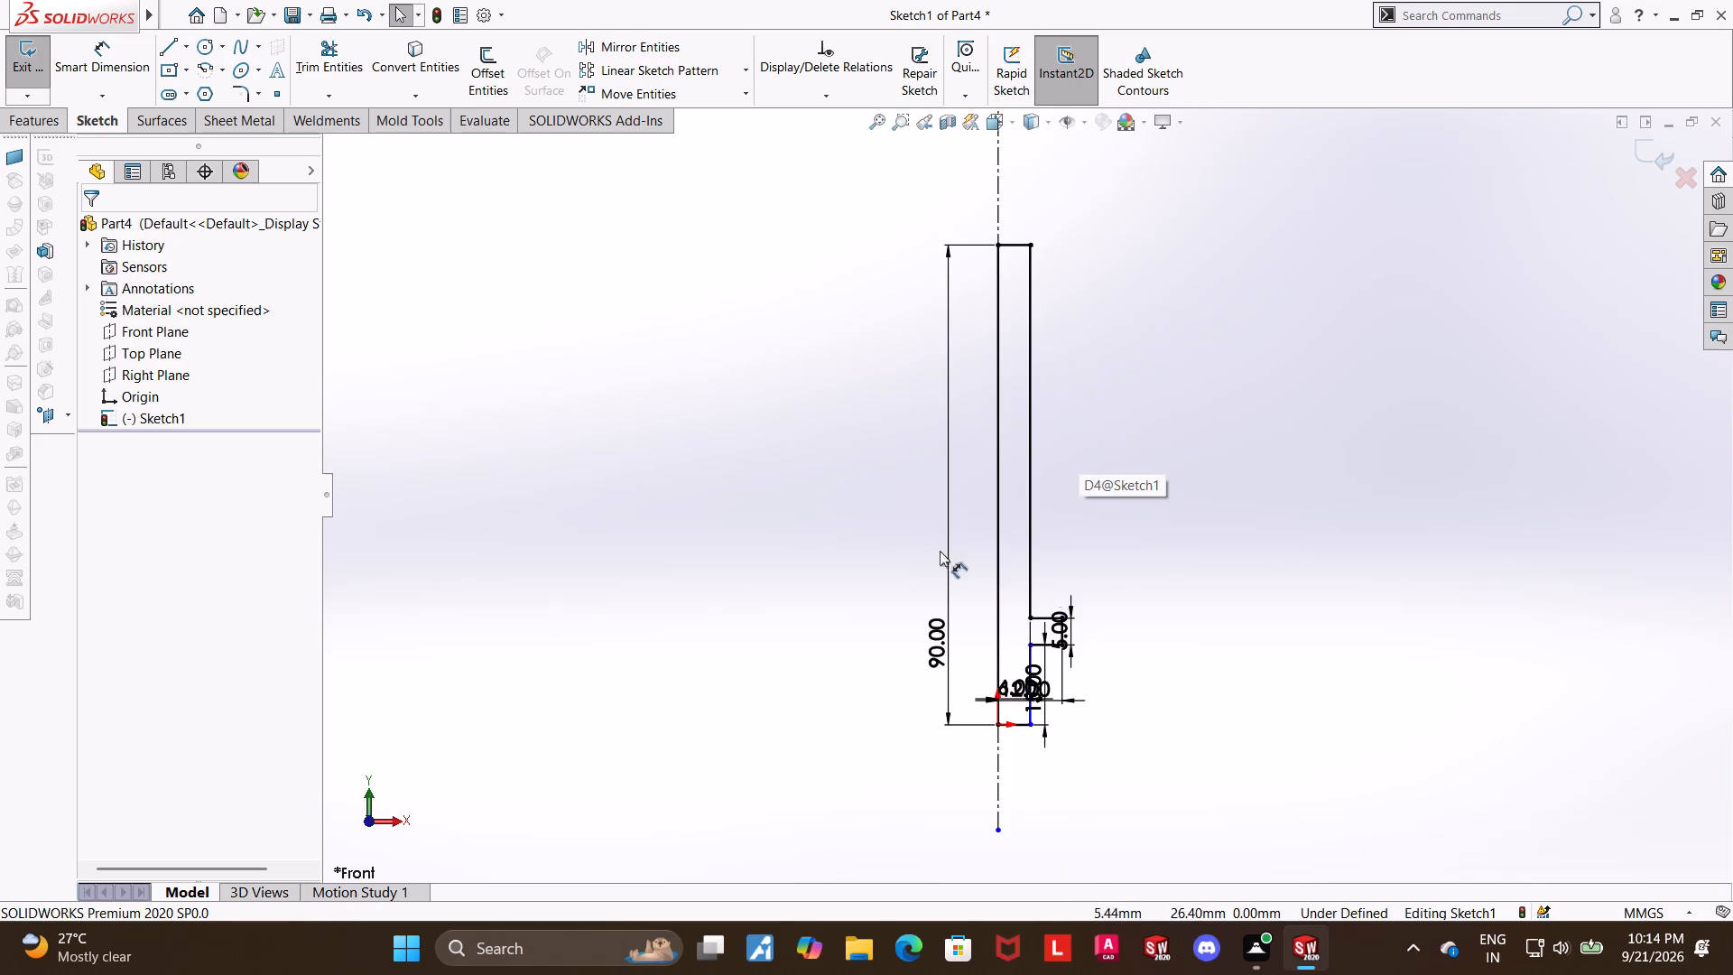
Check the vertical distance between the profile's top line and the flange's upper line without adding a dimension.
{"action": "left_click", "coordinate": [116, 54]}
{"action": "left_click", "coordinate": [1011, 244]}
{"action": "scroll", "coordinate": [1061, 434], "scroll_direction": "down", "scroll_amount": 5}
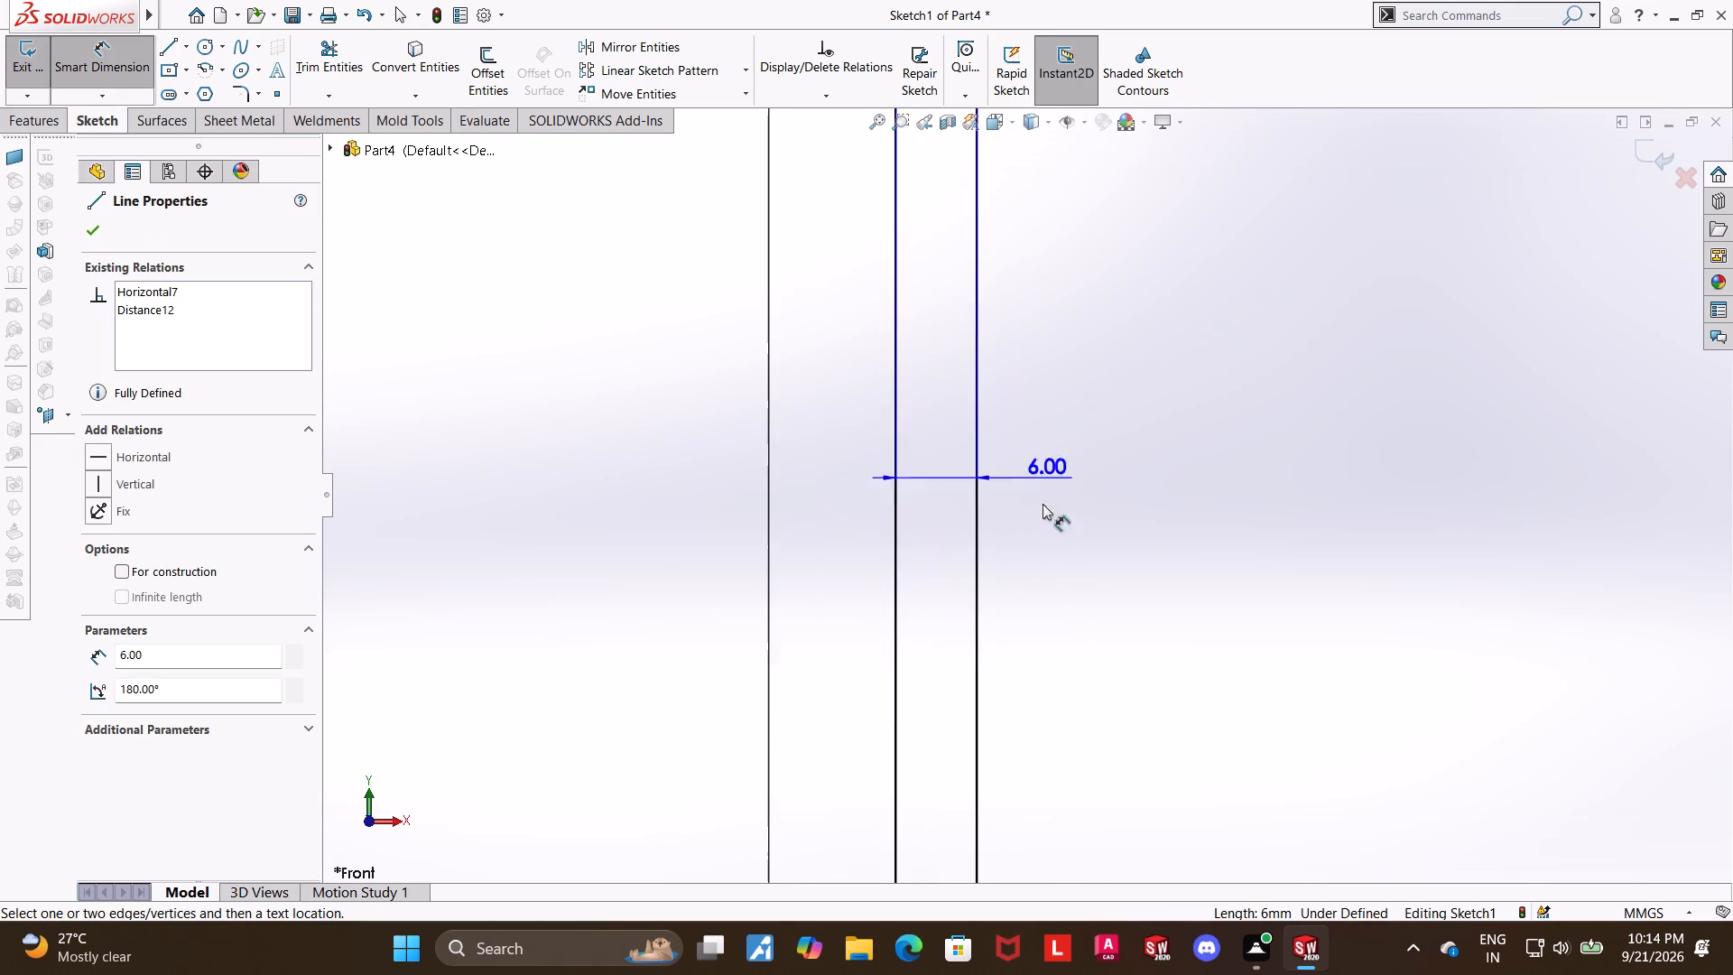
{"action": "scroll", "coordinate": [978, 807], "scroll_direction": "up", "scroll_amount": 3}
{"action": "left_click", "coordinate": [1021, 733]}
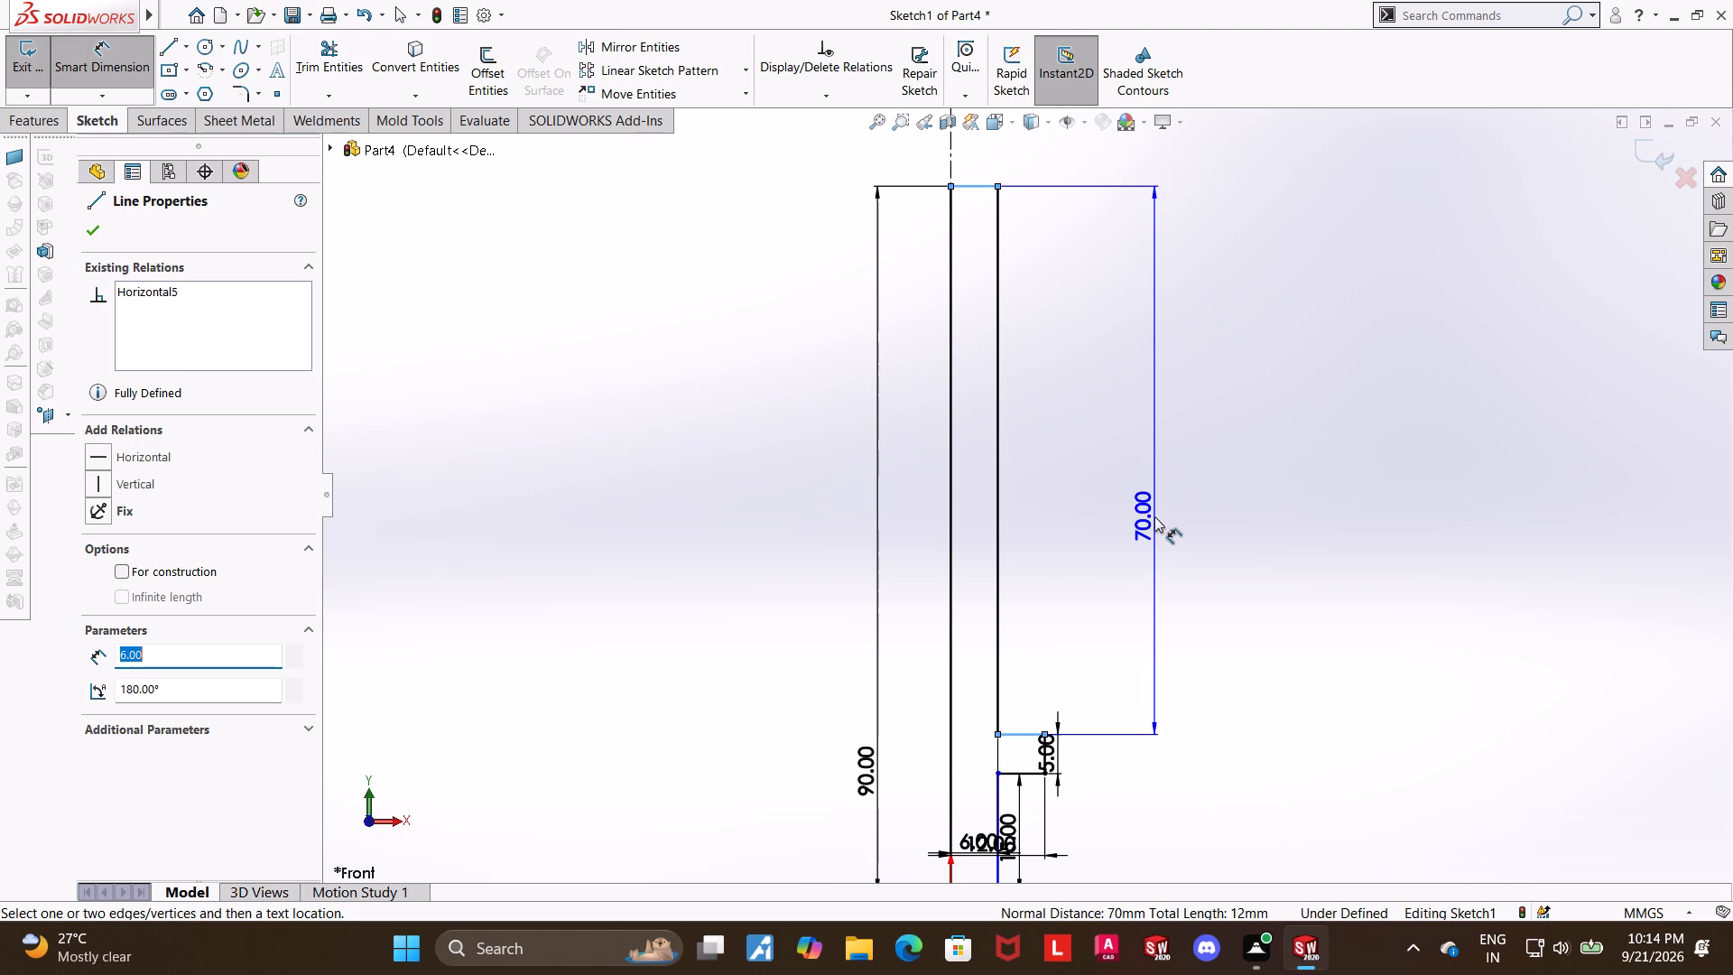
{"action": "key", "text": "Escape"}
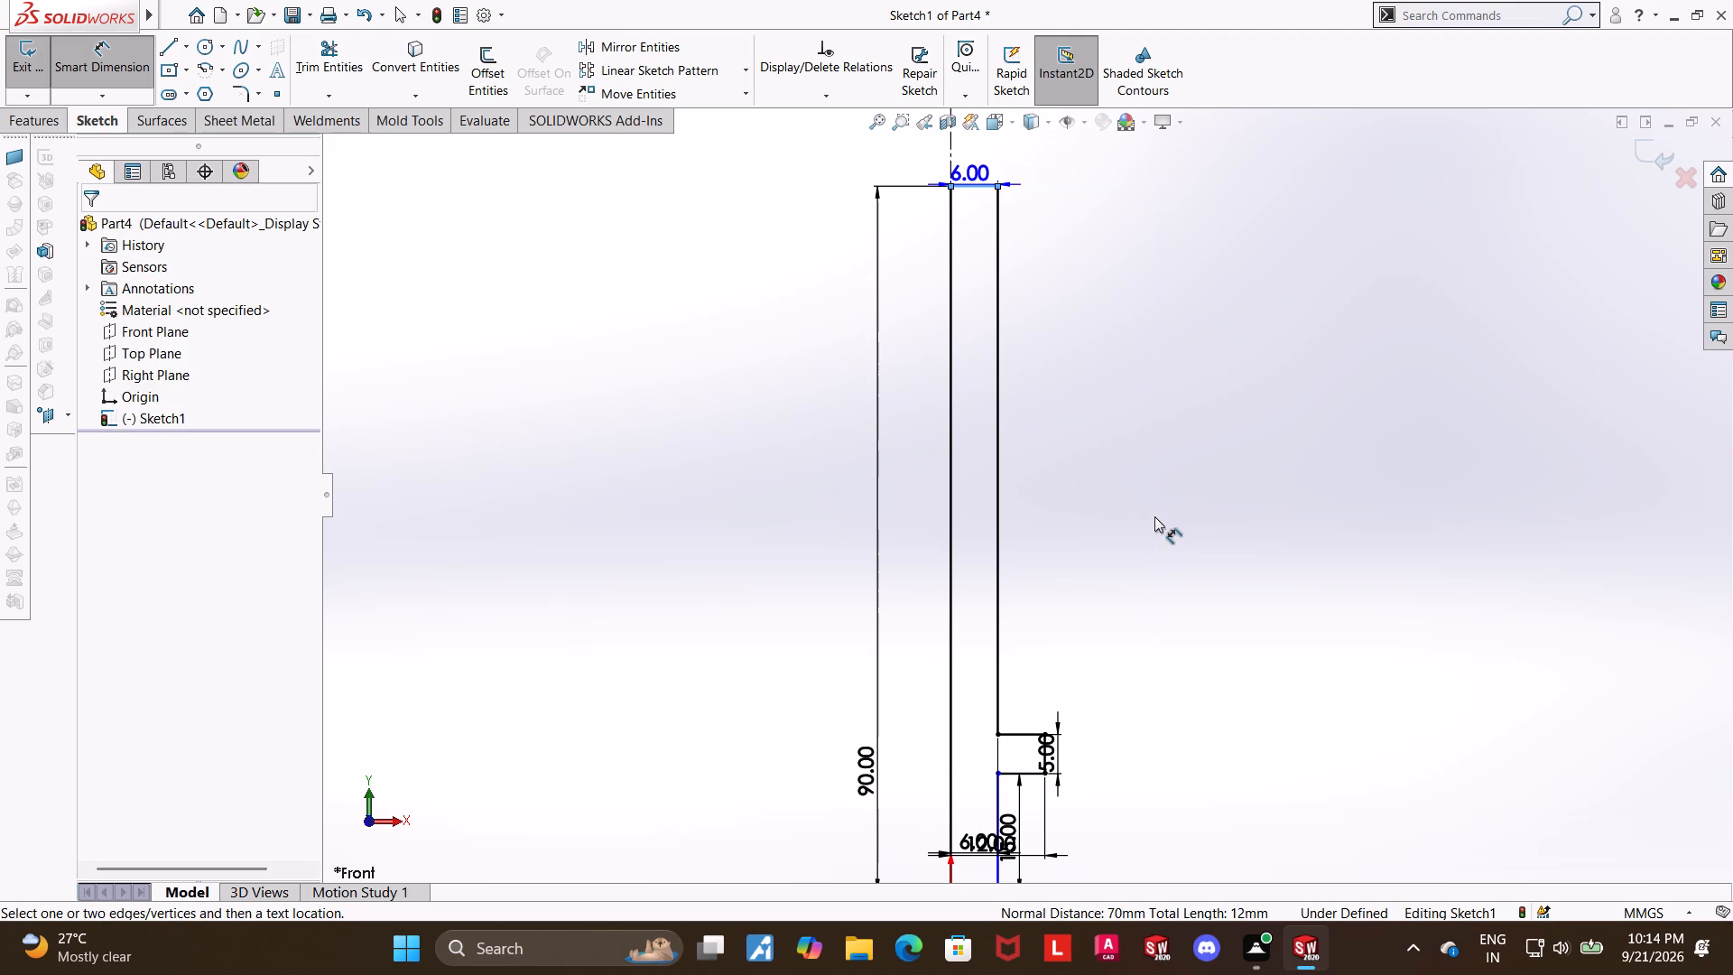
{"action": "key", "text": "Escape"}
Finish the sketch and revolve the stem profile 360 degrees about the vertical centerline.
{"action": "left_click", "coordinate": [1651, 151]}
{"action": "scroll", "coordinate": [1436, 265], "scroll_direction": "up", "scroll_amount": 3}
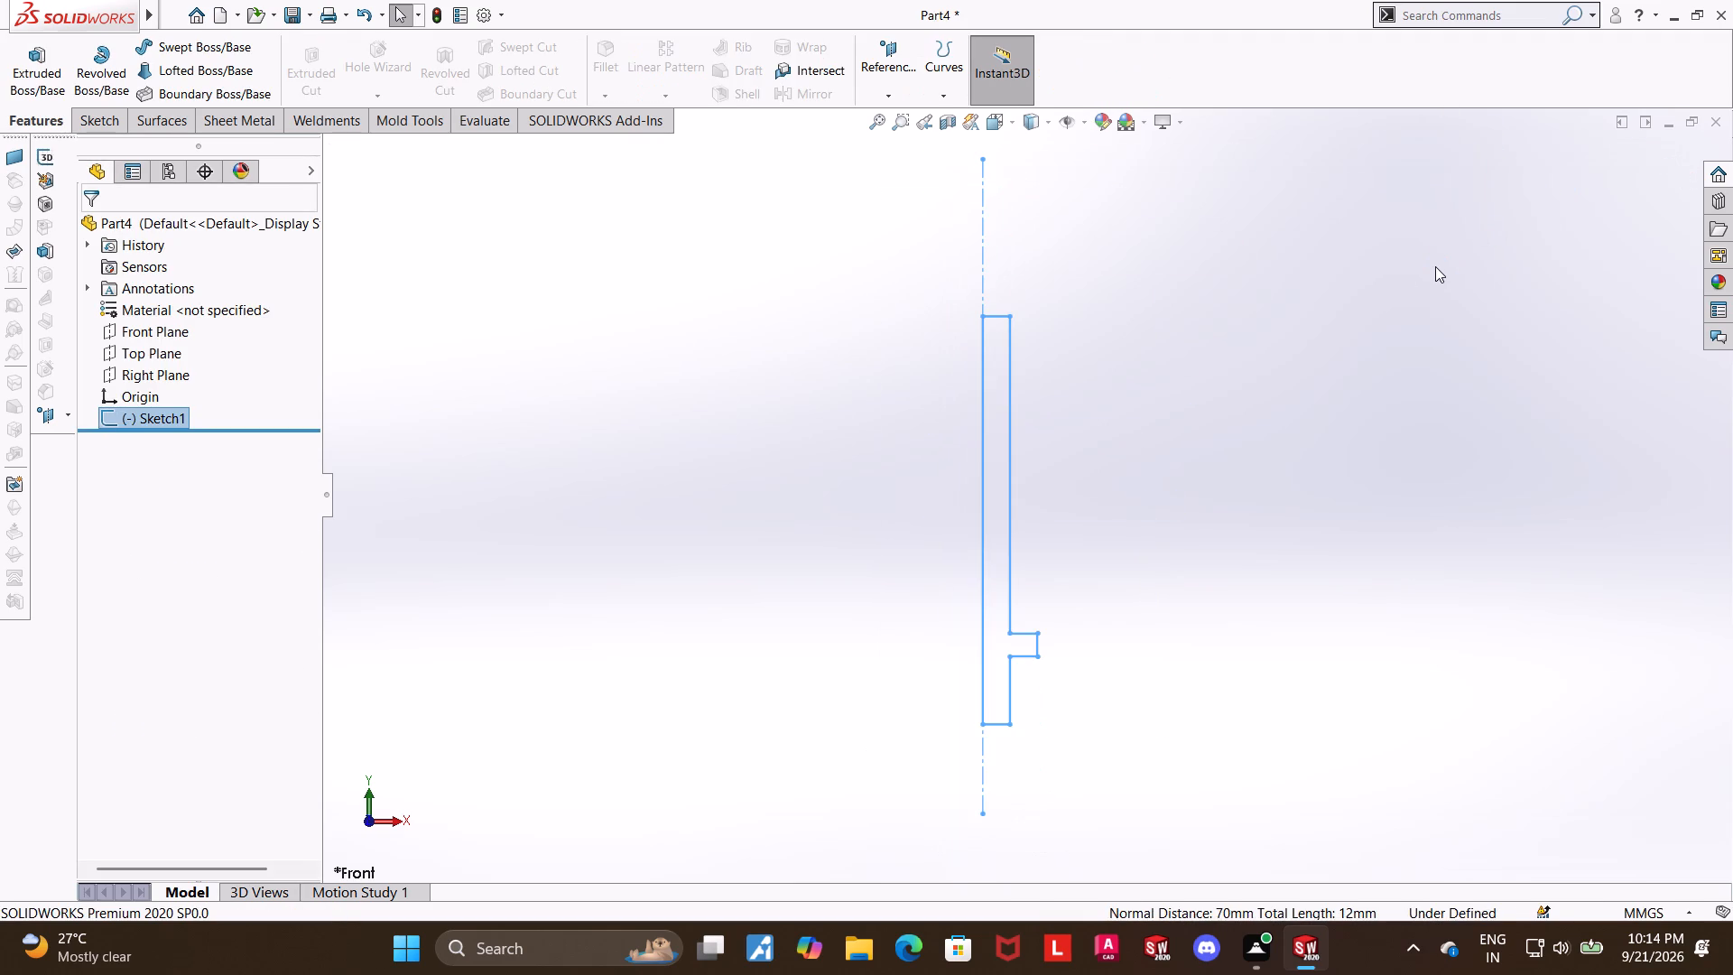
{"action": "left_click", "coordinate": [112, 63]}
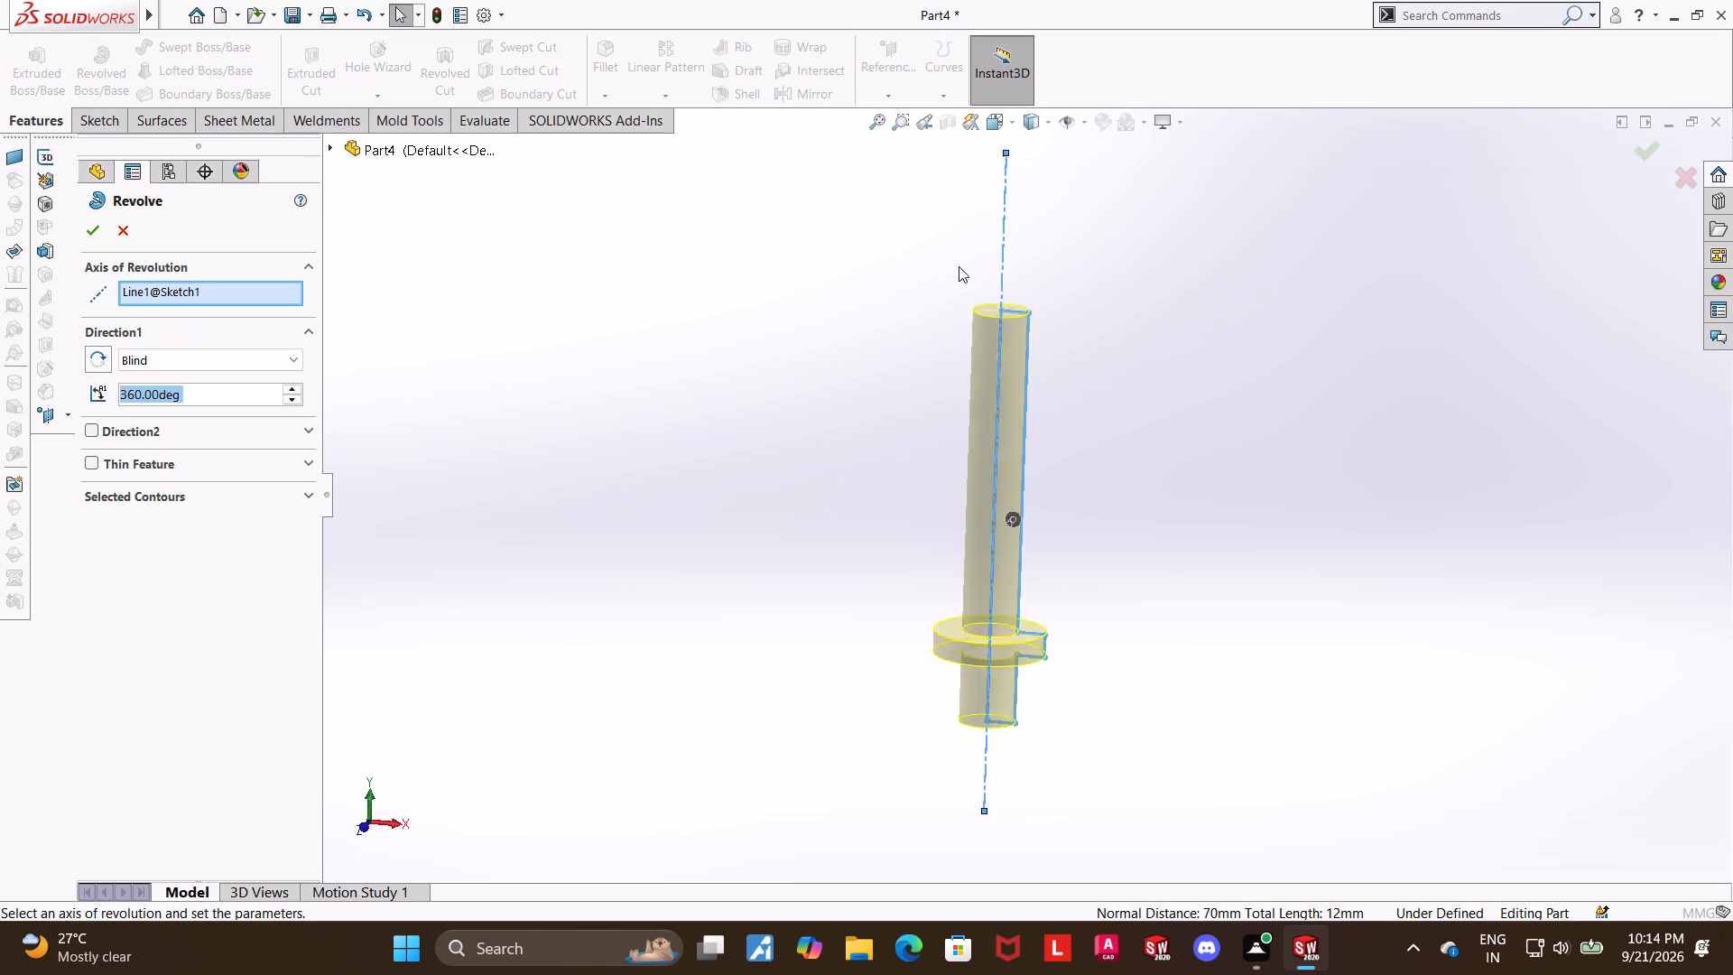
{"action": "left_click", "coordinate": [90, 226]}
{"action": "left_click", "coordinate": [562, 422]}
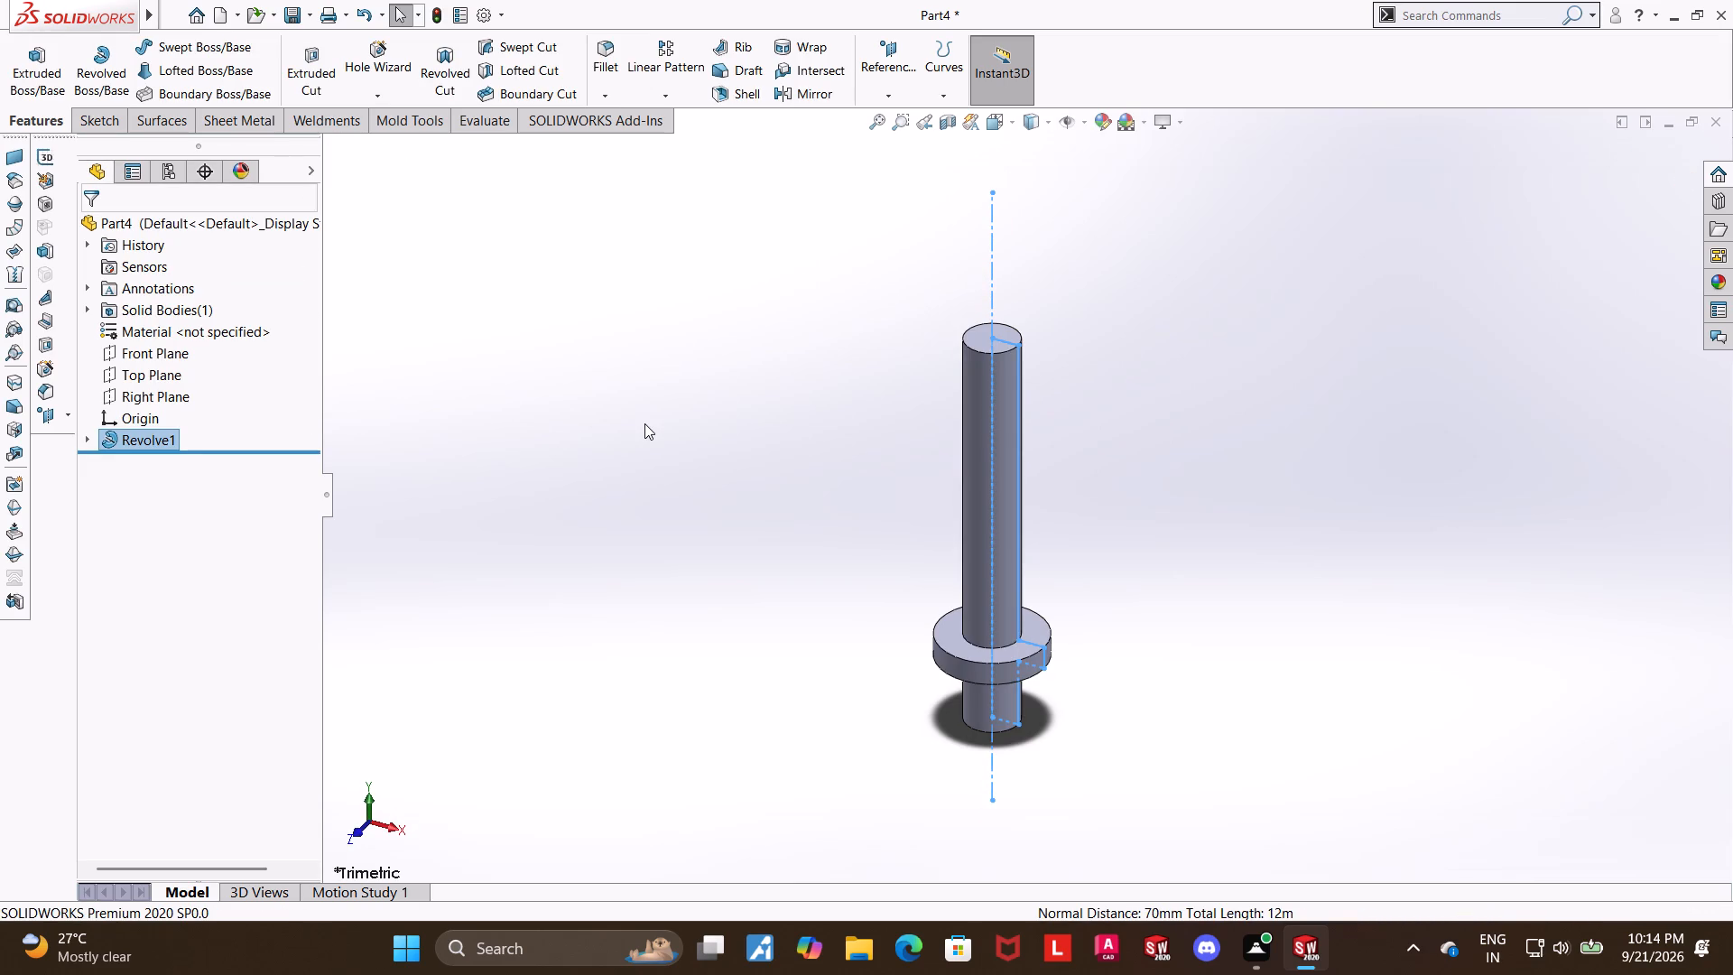
Add an M12x1.75 Metric Tap thread from the stem's top edge, blind 58 mm deep, using the extrude thread method.
{"action": "left_click", "coordinate": [364, 98]}
{"action": "left_click", "coordinate": [402, 153]}
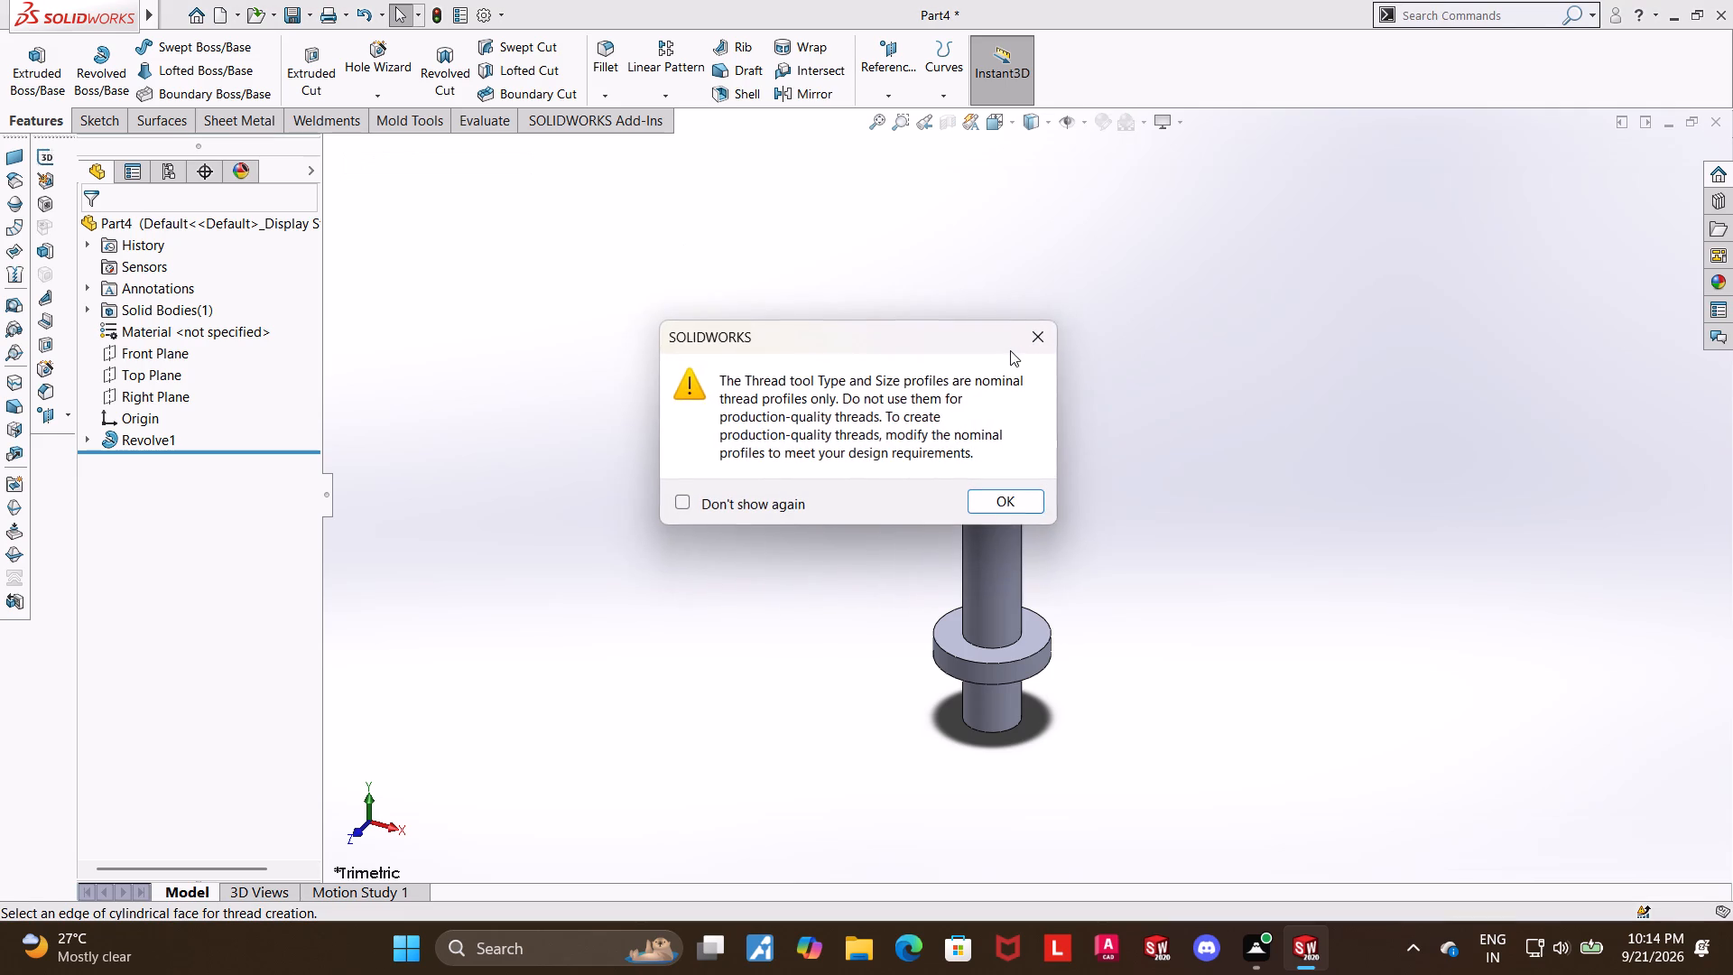
{"action": "left_click", "coordinate": [1003, 502]}
{"action": "left_click", "coordinate": [994, 350]}
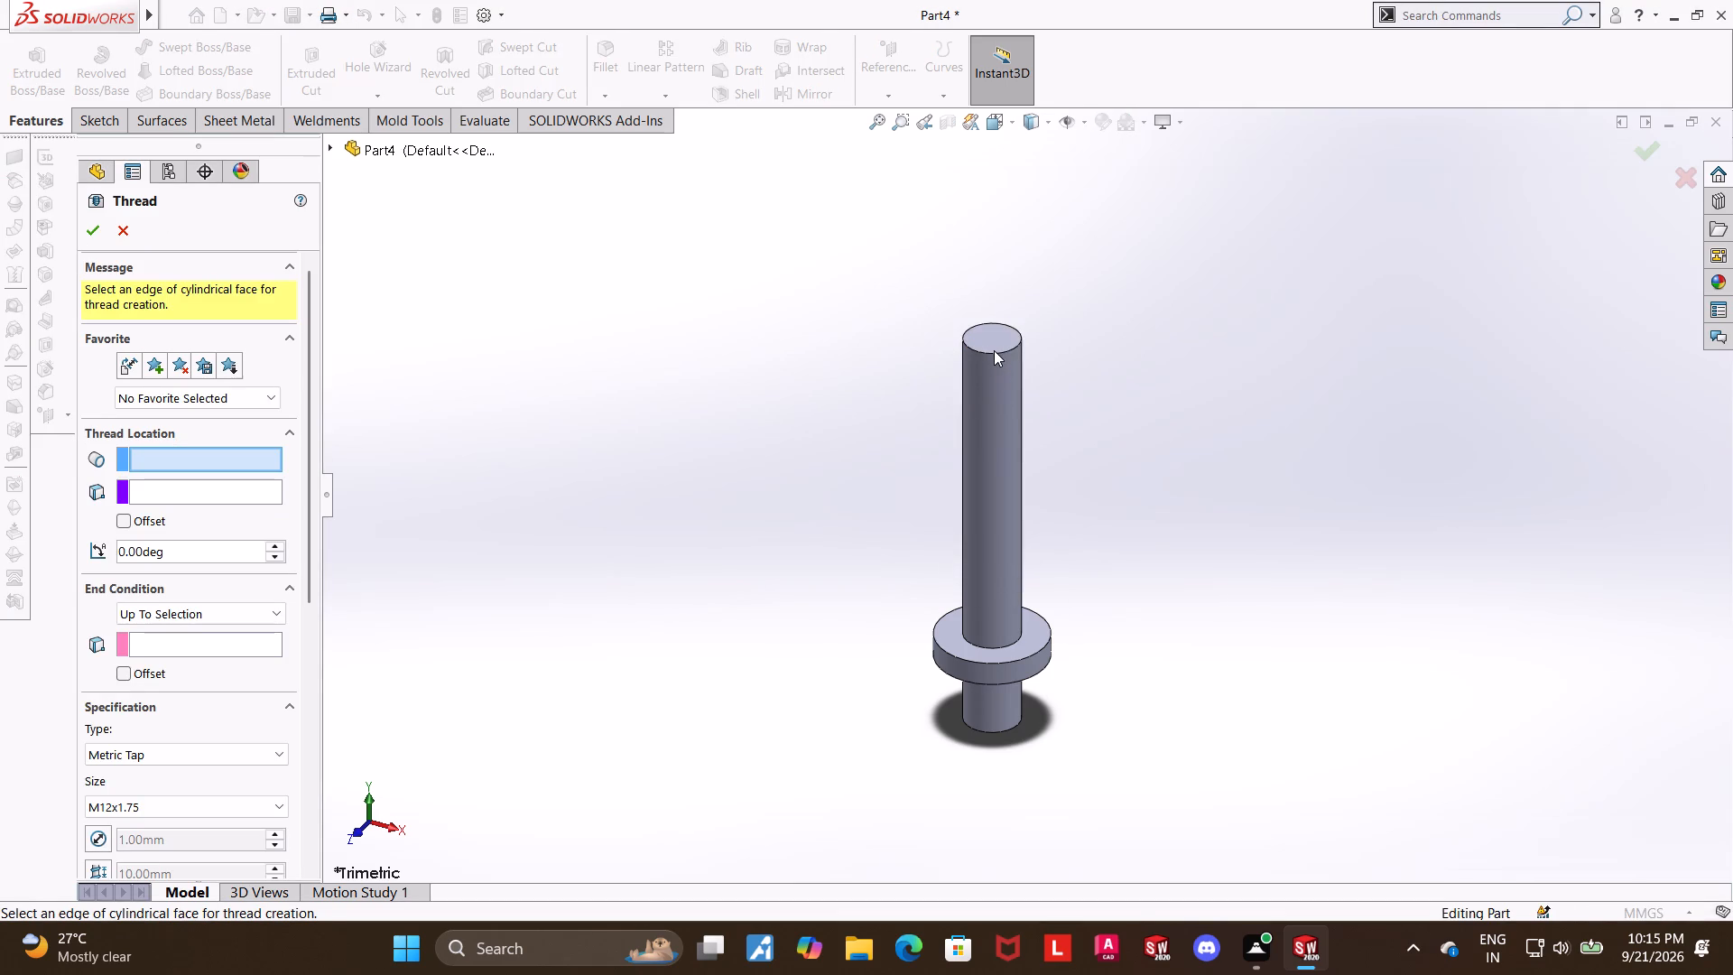
{"action": "left_click", "coordinate": [998, 353]}
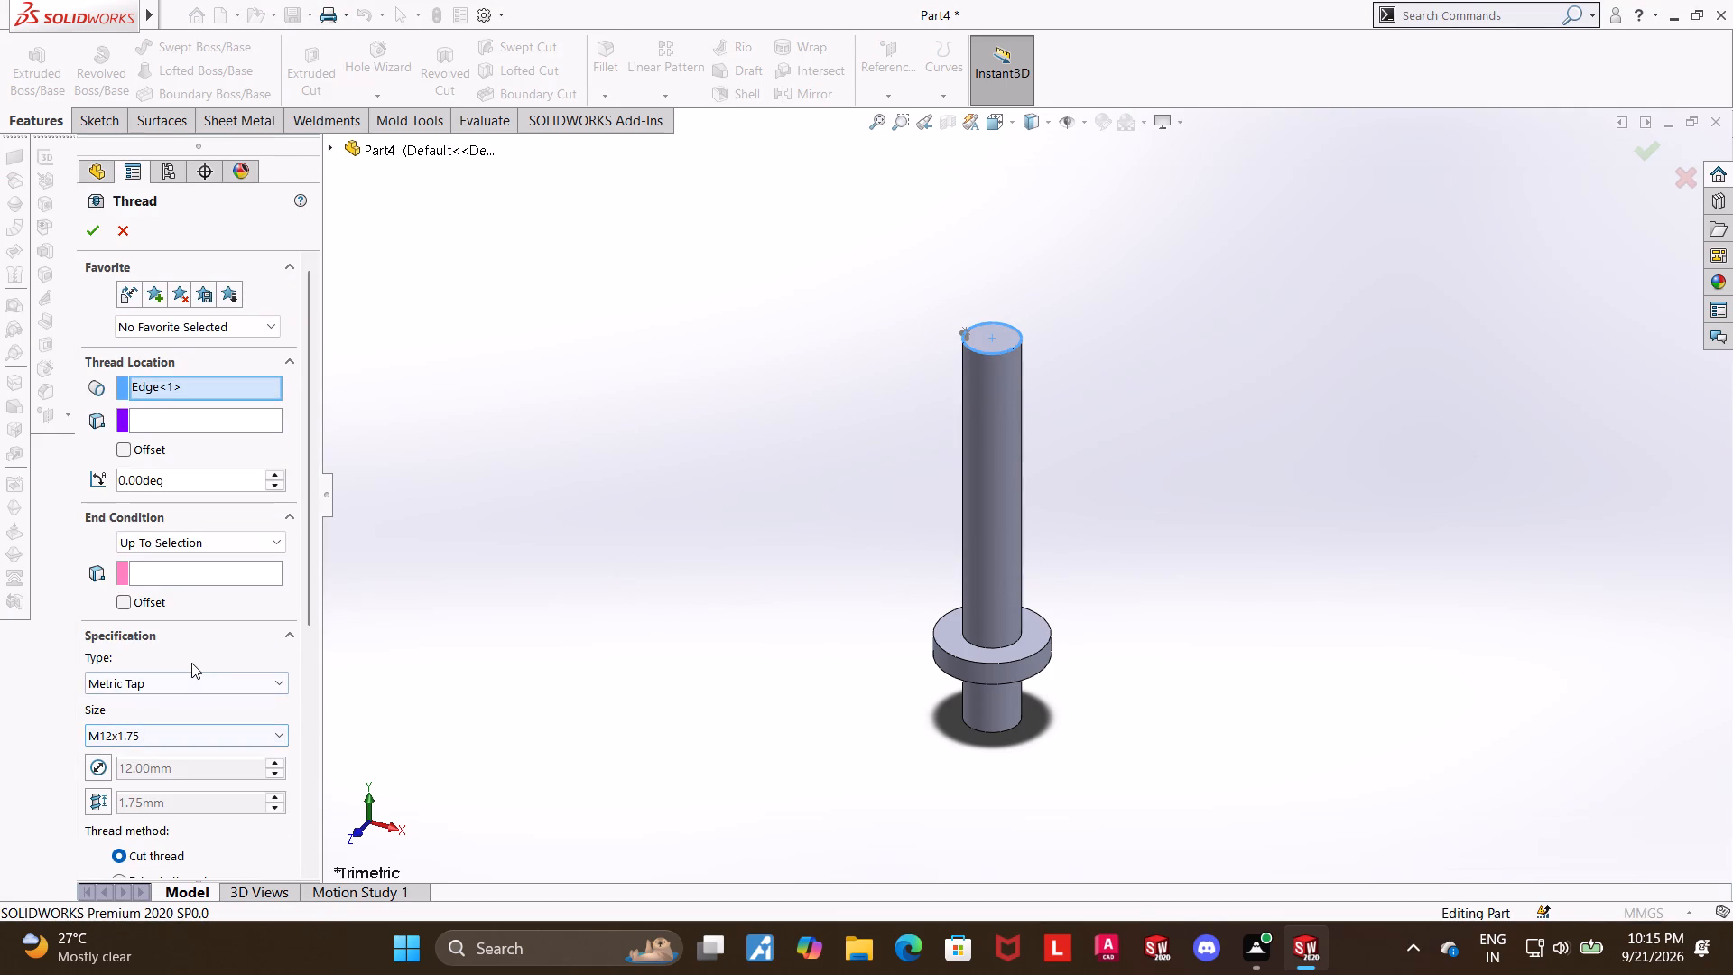
{"action": "left_click", "coordinate": [165, 545]}
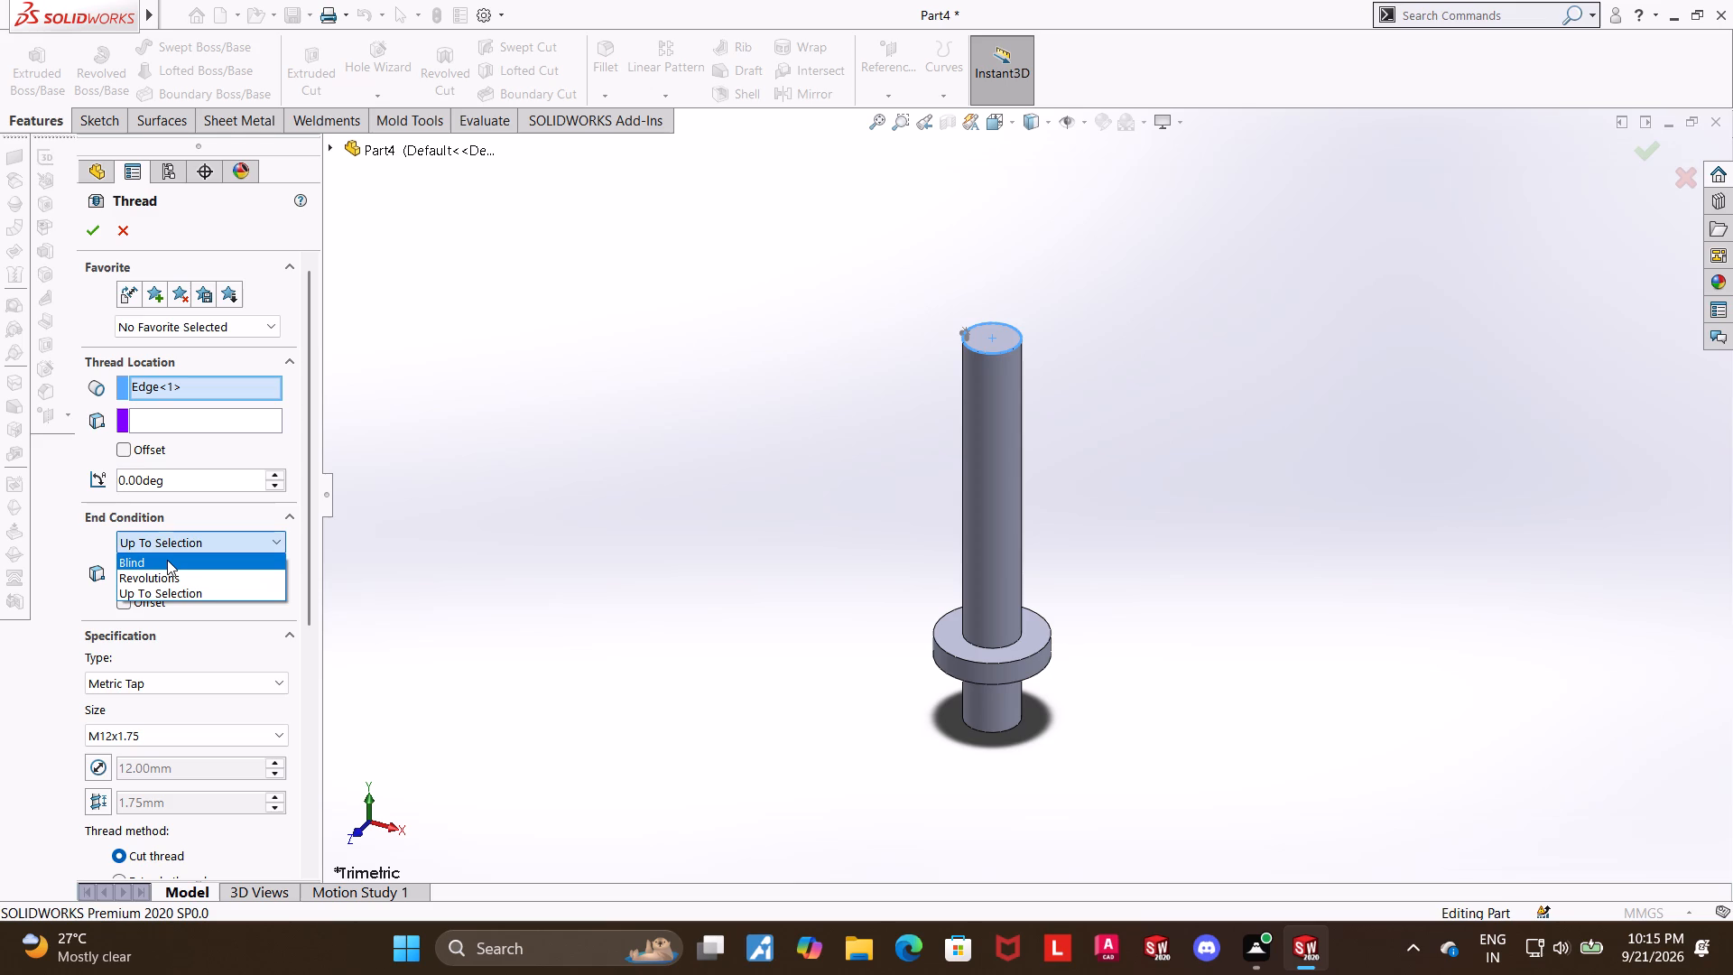
{"action": "left_click", "coordinate": [167, 560]}
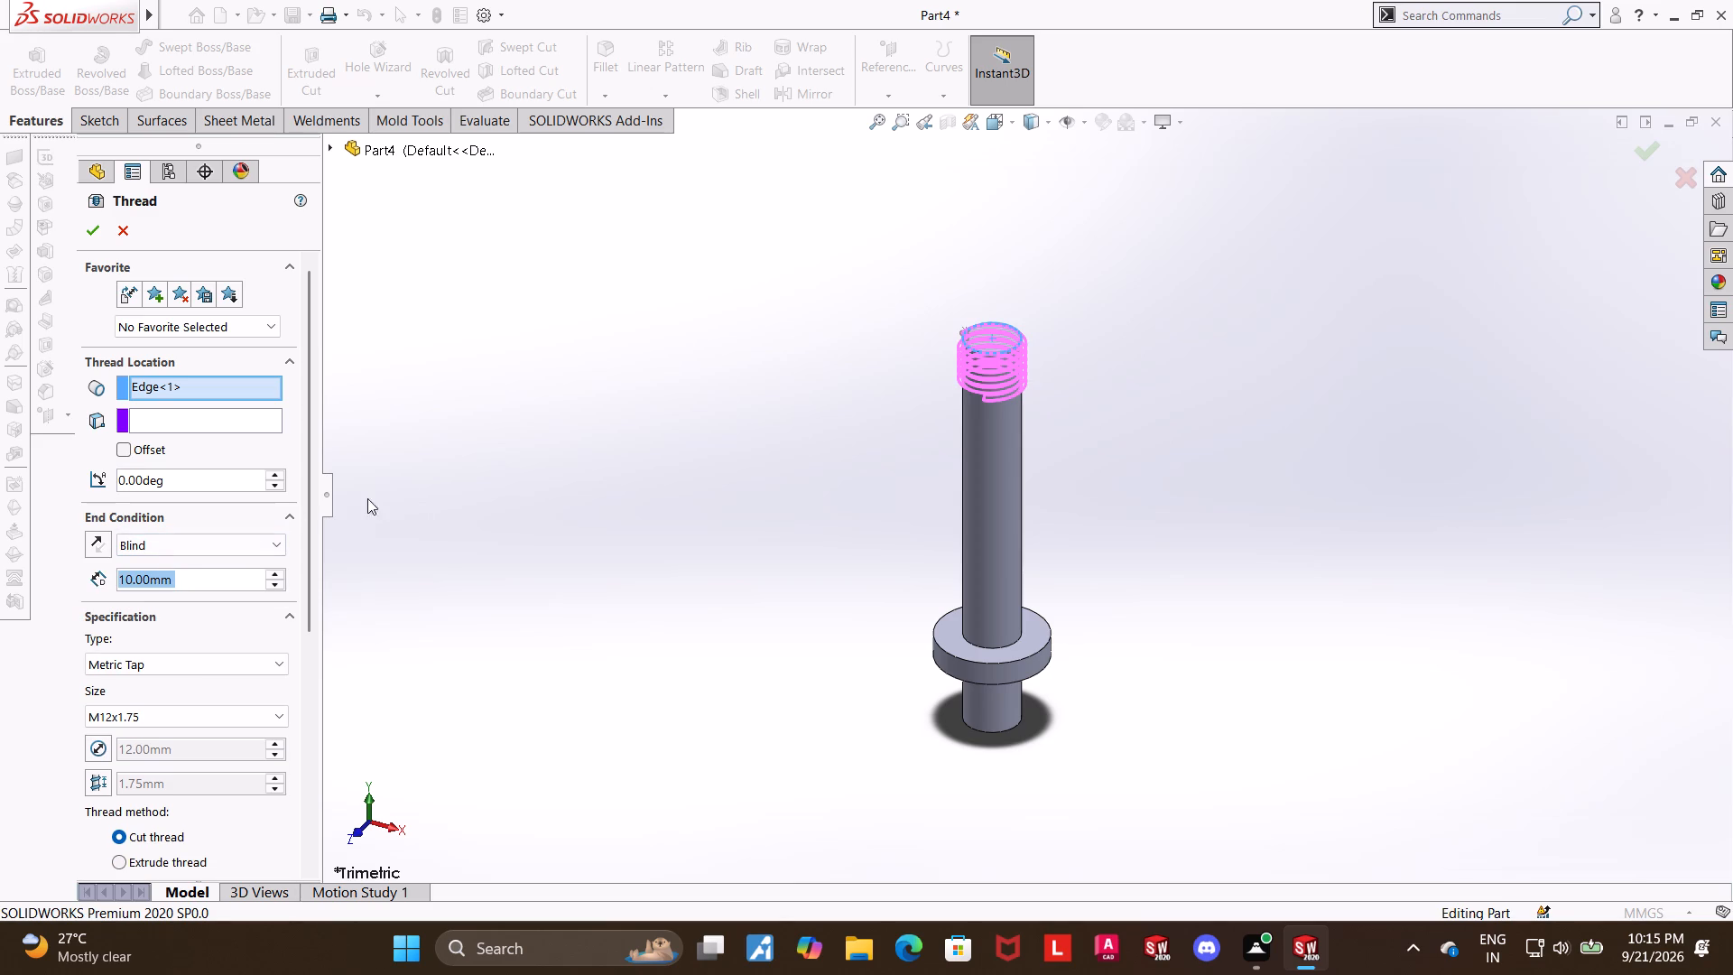
{"action": "type", "text": "58"}
{"action": "key", "text": "Return"}
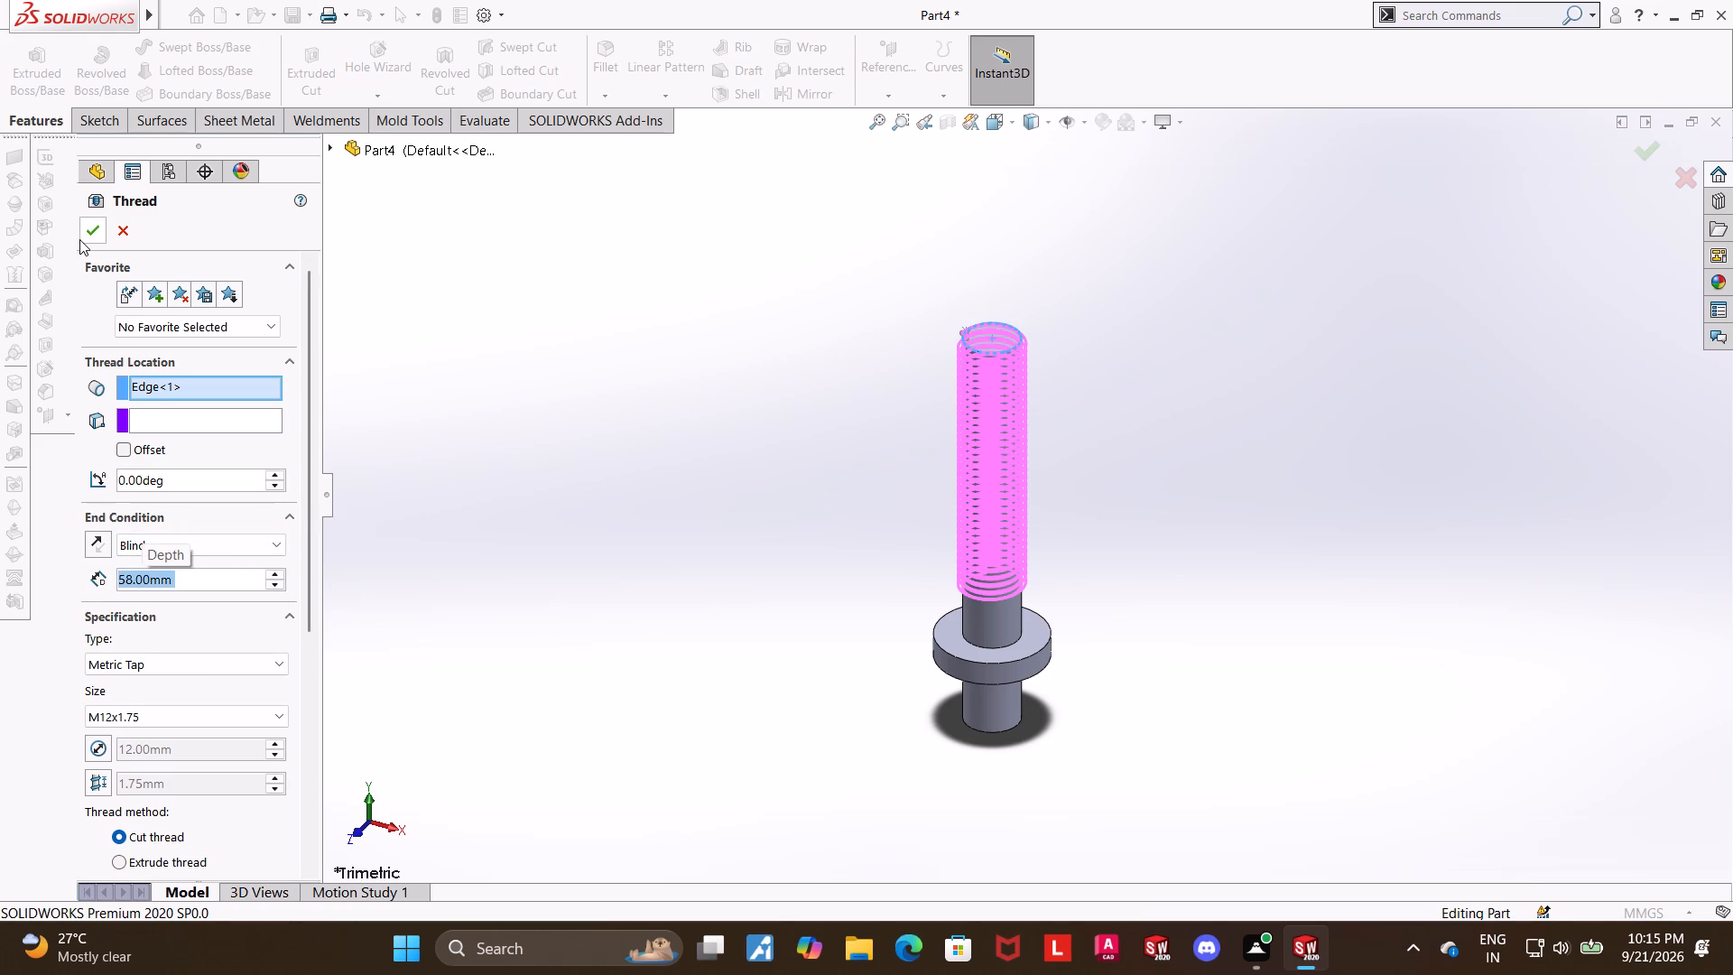
{"action": "left_click", "coordinate": [80, 239]}
{"action": "scroll", "coordinate": [235, 639], "scroll_direction": "down", "scroll_amount": 3}
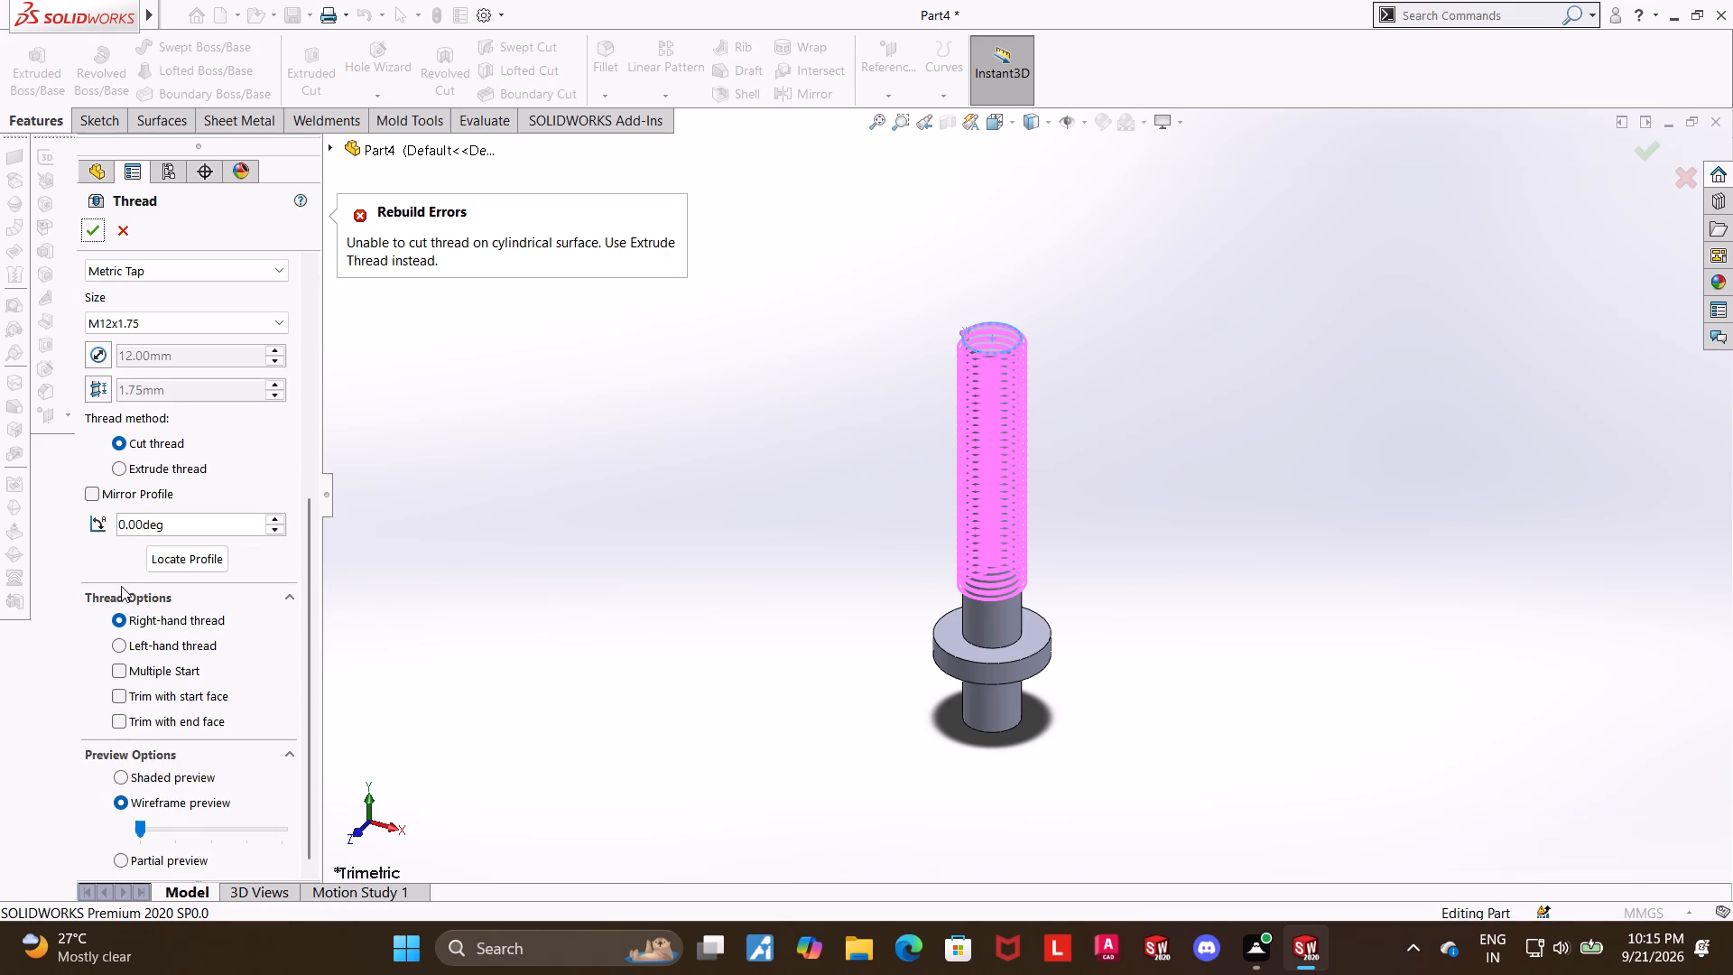
{"action": "left_click", "coordinate": [120, 473]}
{"action": "left_click", "coordinate": [87, 243]}
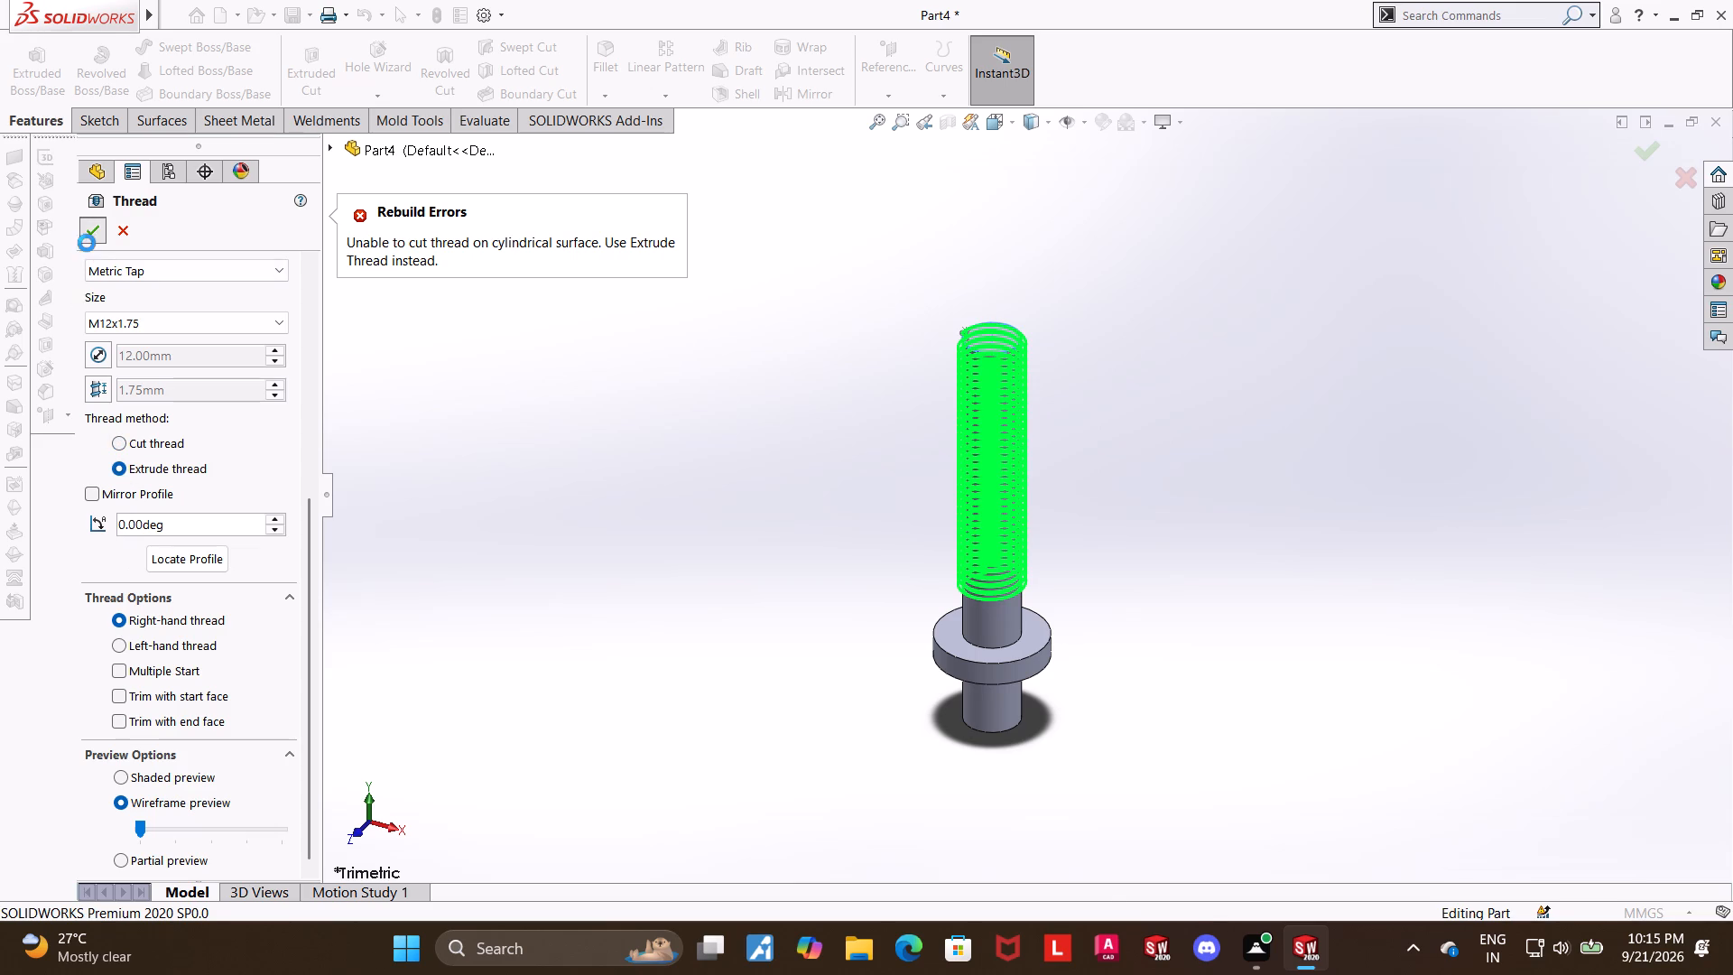
{"action": "left_click", "coordinate": [504, 462]}
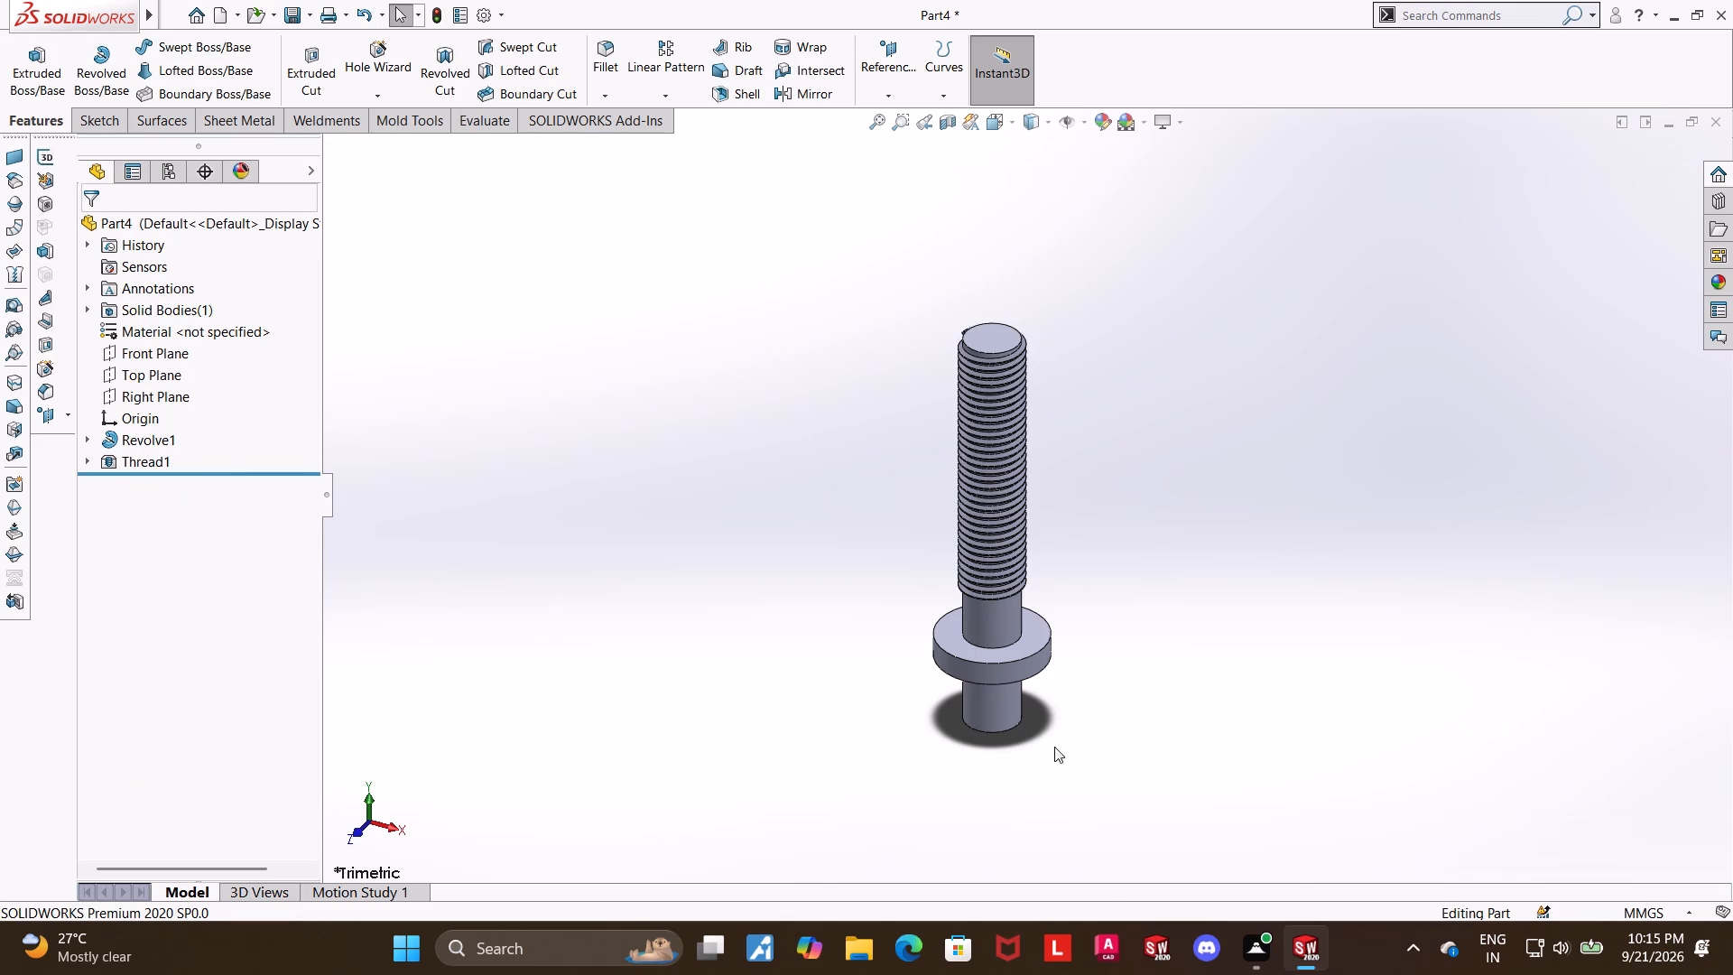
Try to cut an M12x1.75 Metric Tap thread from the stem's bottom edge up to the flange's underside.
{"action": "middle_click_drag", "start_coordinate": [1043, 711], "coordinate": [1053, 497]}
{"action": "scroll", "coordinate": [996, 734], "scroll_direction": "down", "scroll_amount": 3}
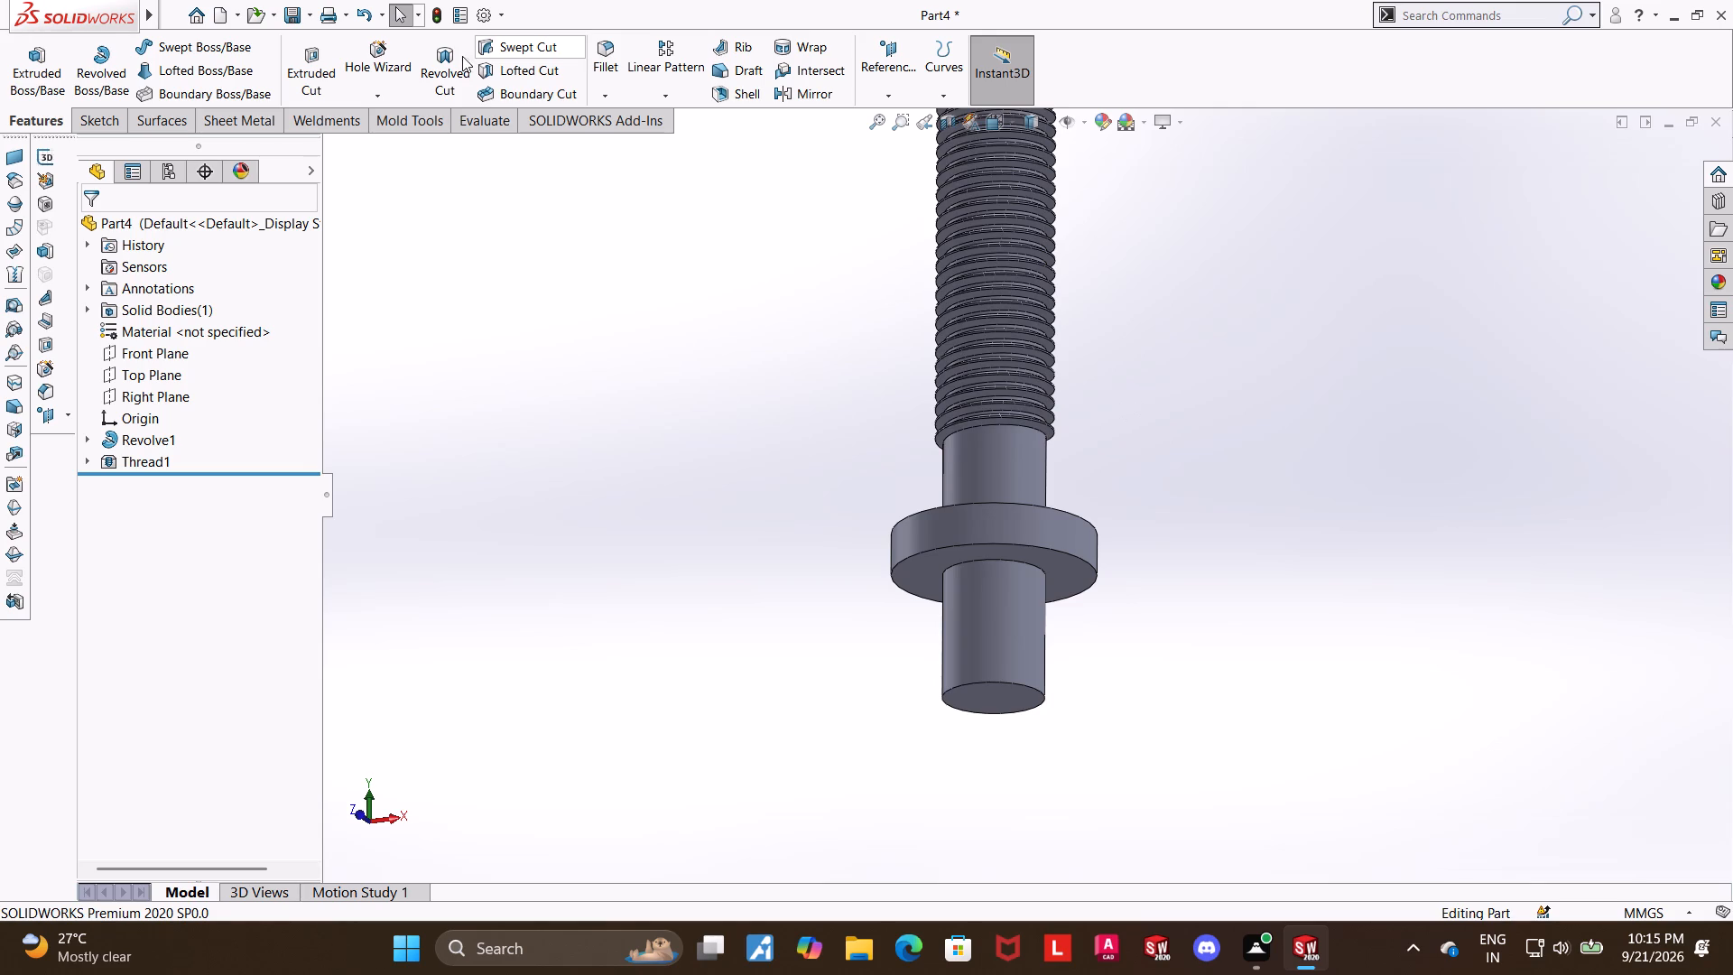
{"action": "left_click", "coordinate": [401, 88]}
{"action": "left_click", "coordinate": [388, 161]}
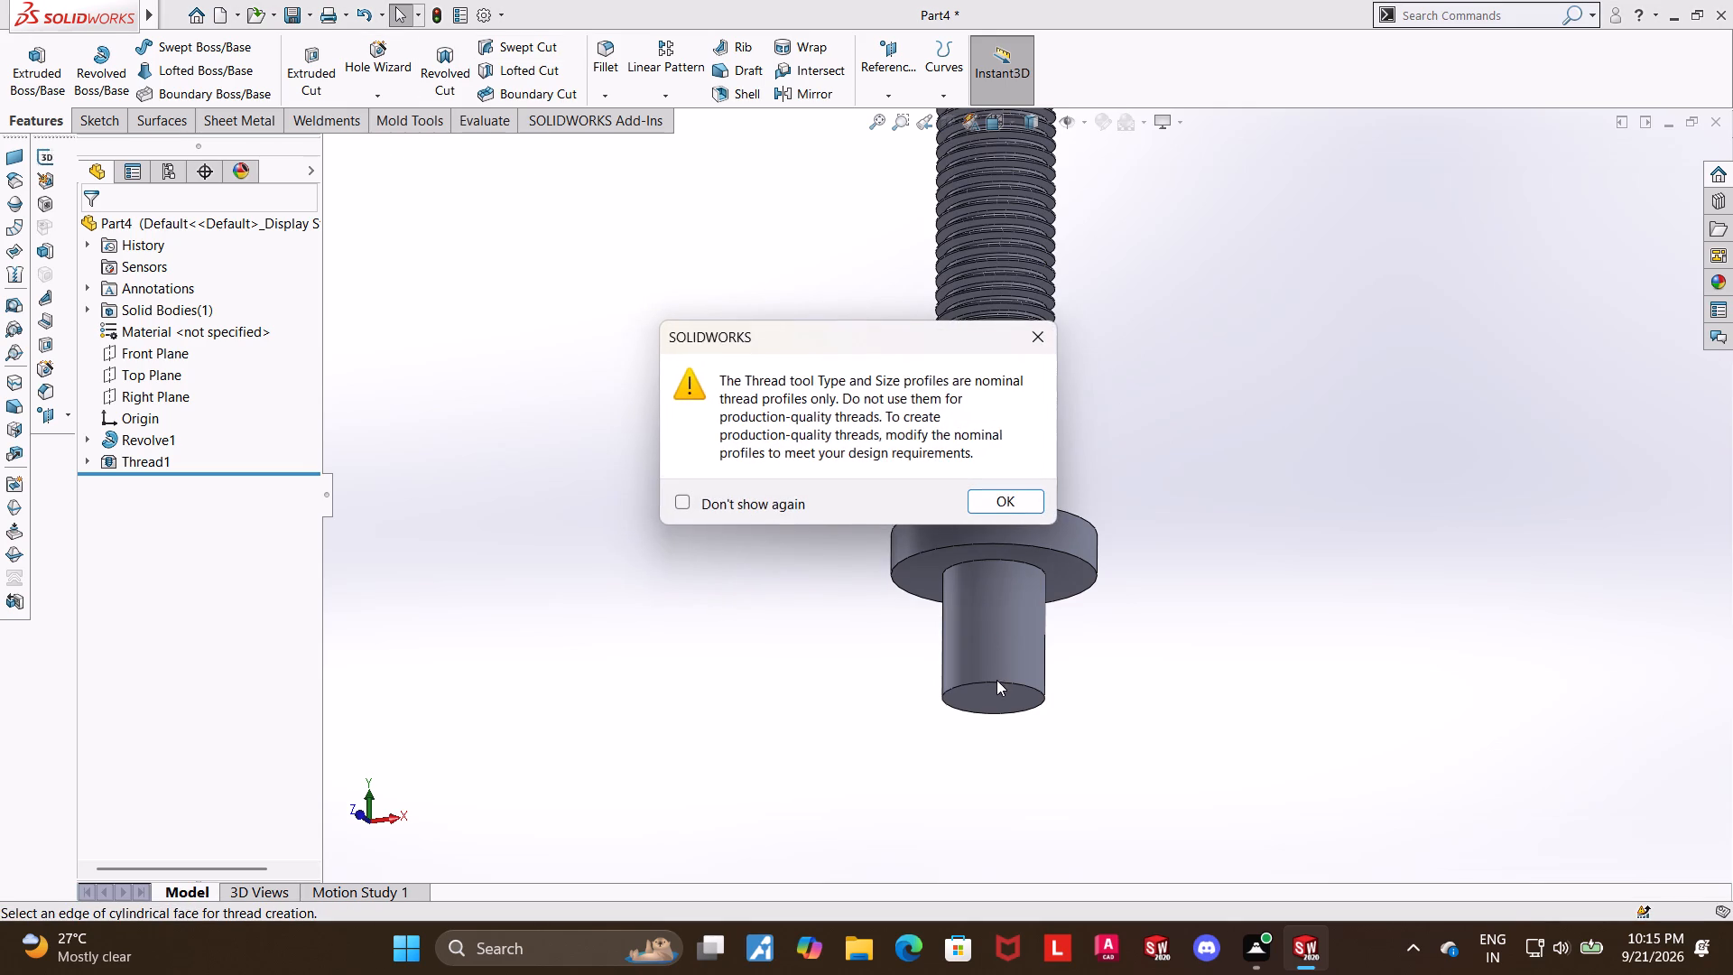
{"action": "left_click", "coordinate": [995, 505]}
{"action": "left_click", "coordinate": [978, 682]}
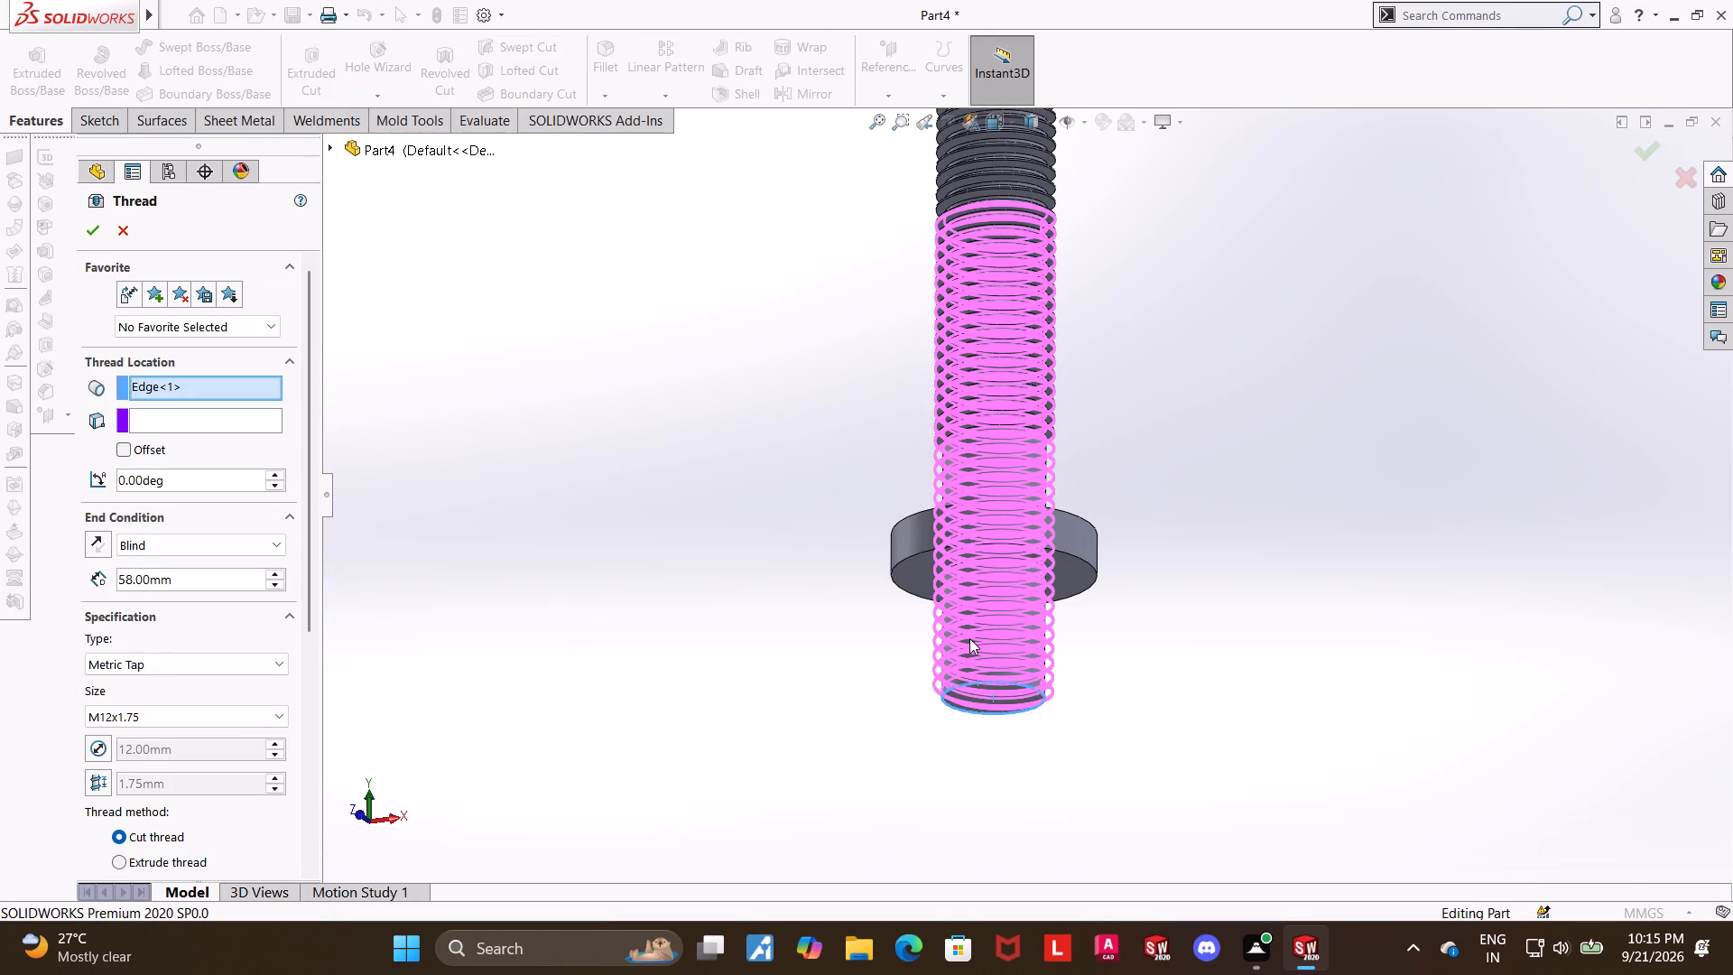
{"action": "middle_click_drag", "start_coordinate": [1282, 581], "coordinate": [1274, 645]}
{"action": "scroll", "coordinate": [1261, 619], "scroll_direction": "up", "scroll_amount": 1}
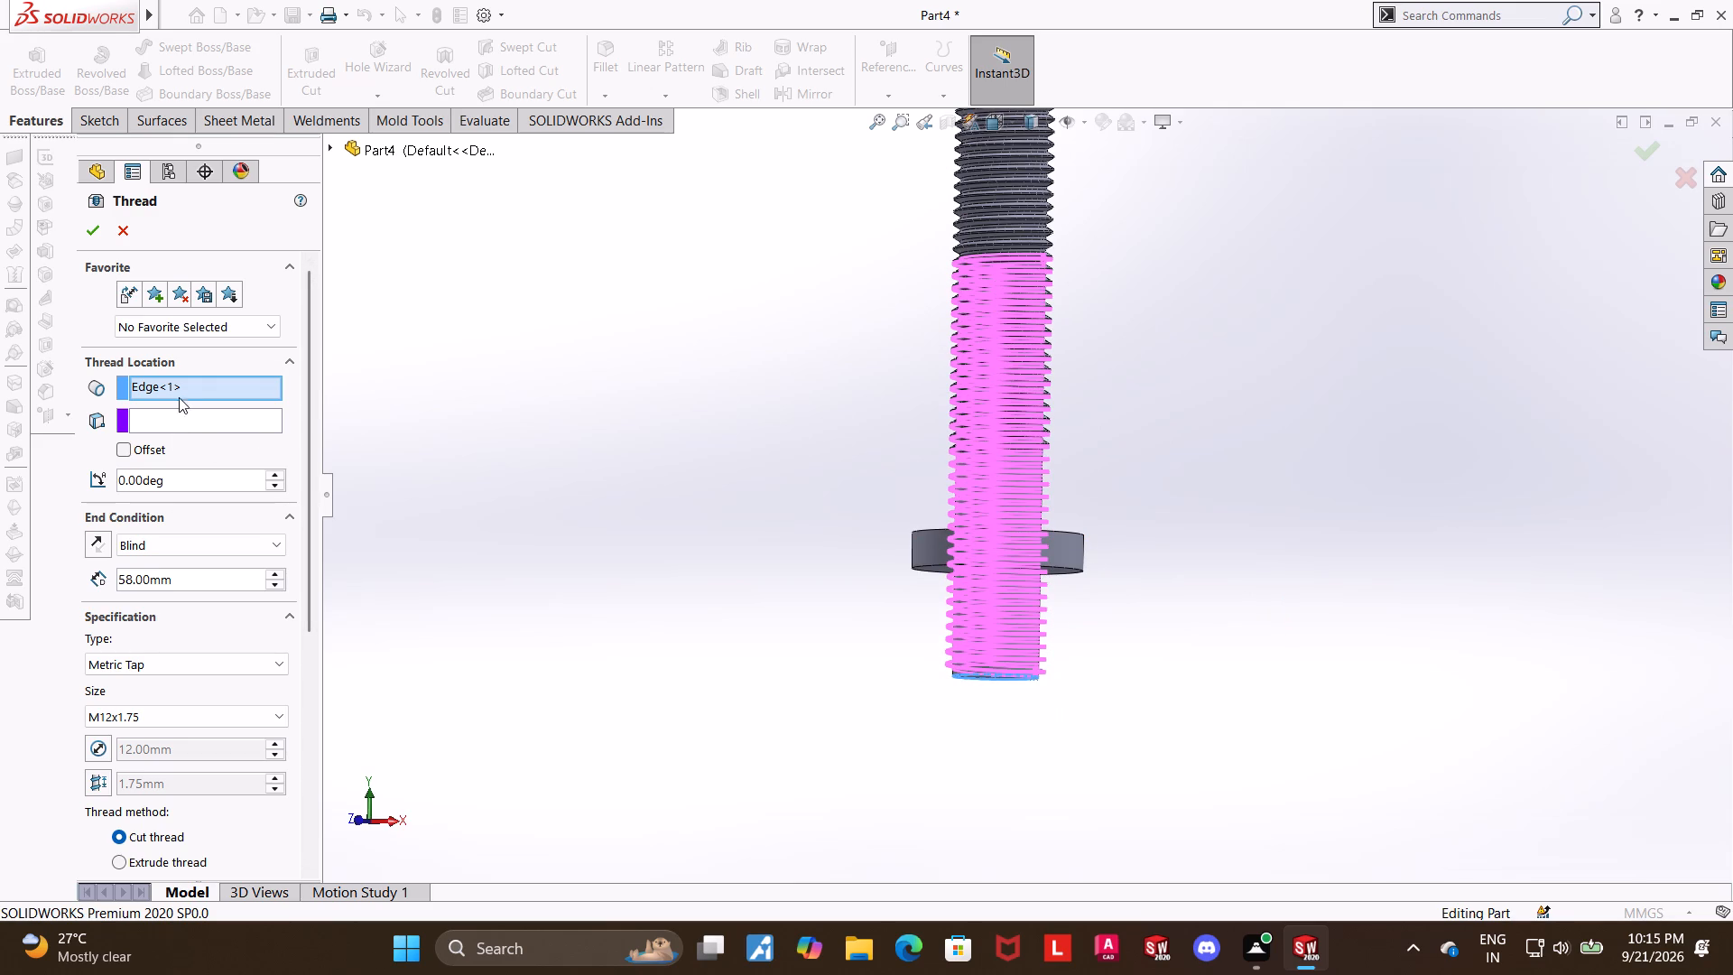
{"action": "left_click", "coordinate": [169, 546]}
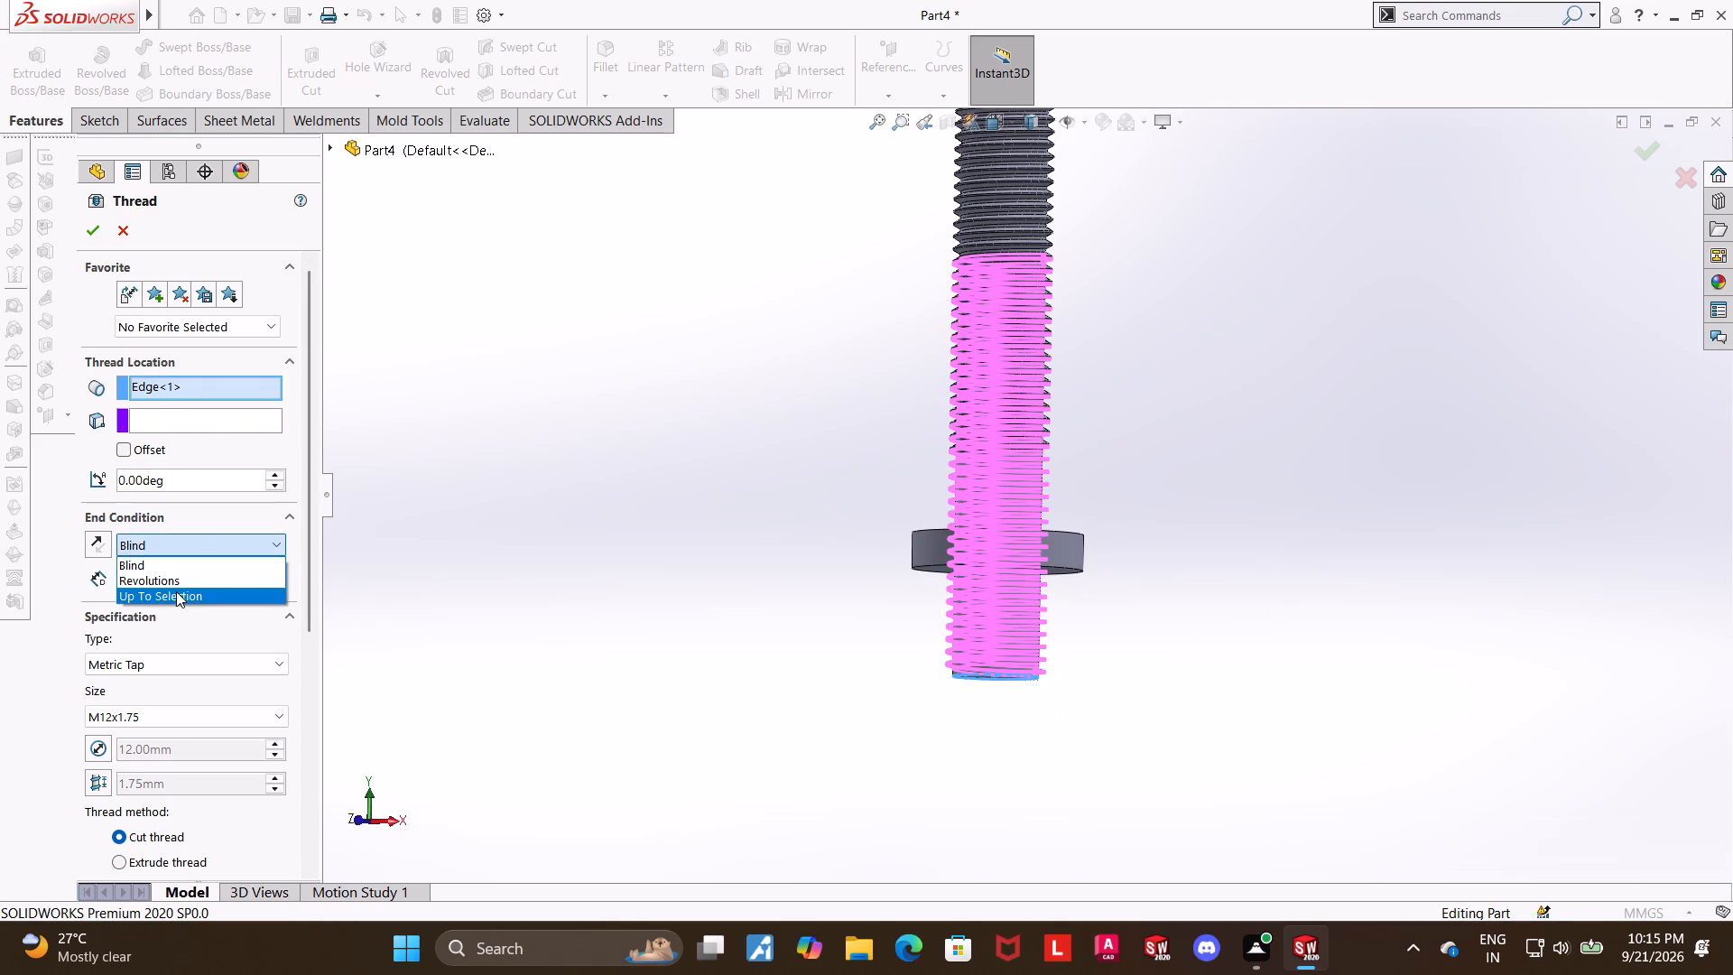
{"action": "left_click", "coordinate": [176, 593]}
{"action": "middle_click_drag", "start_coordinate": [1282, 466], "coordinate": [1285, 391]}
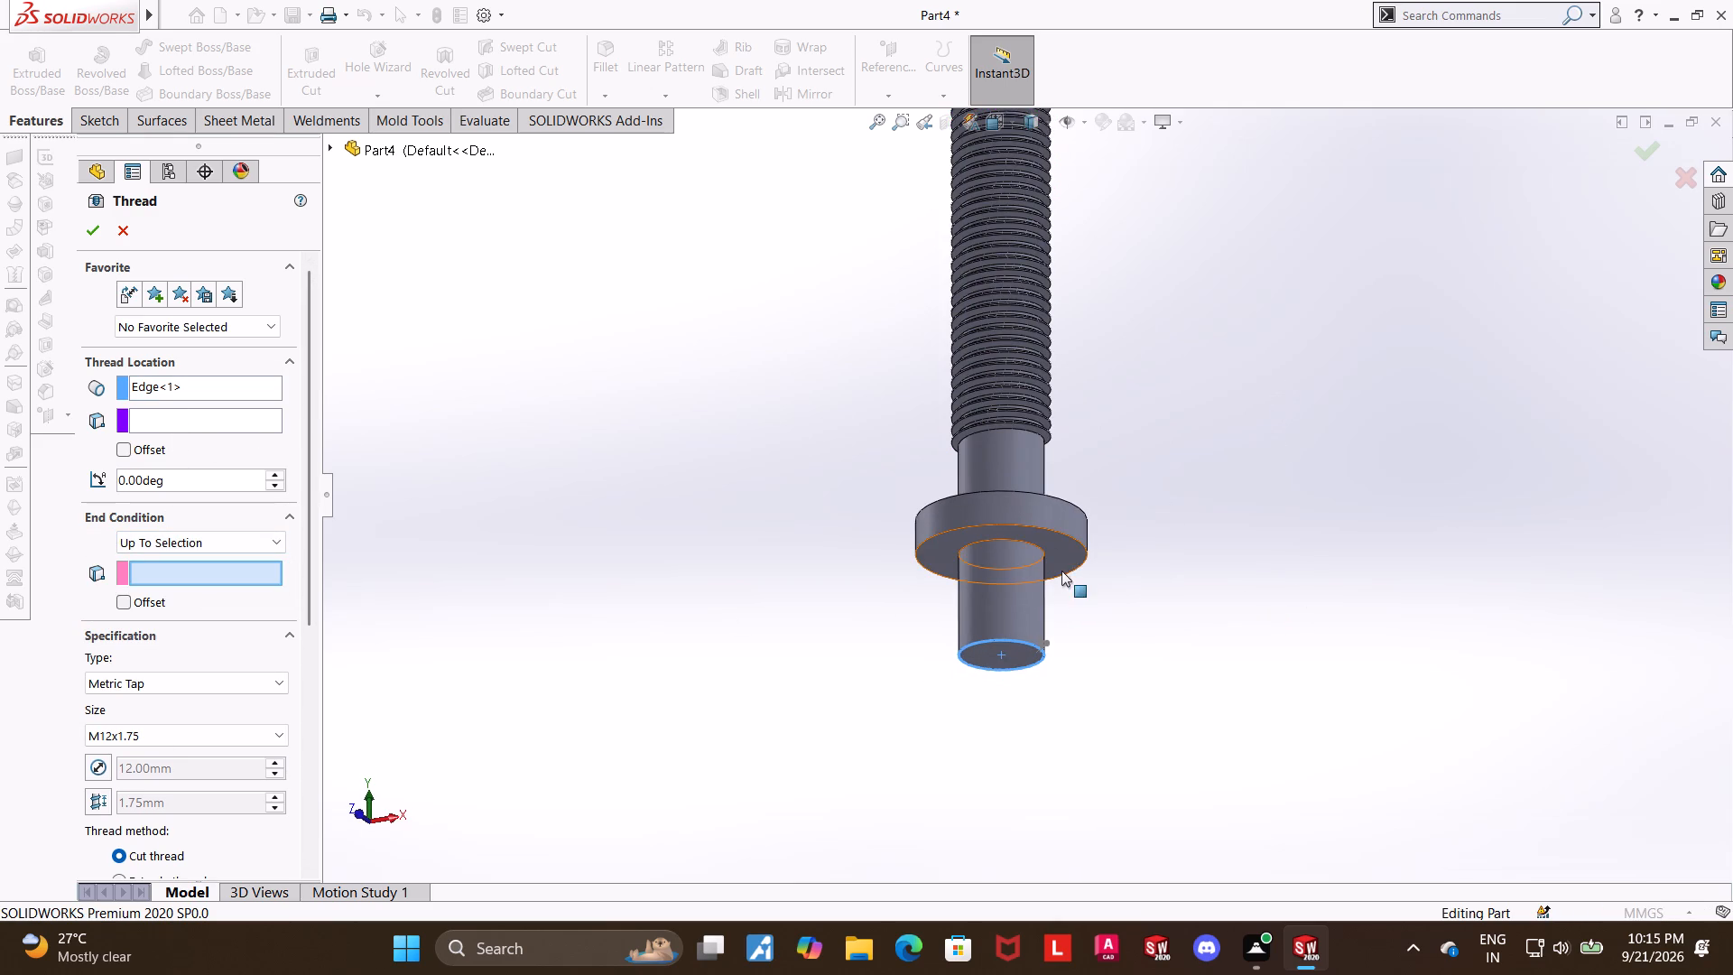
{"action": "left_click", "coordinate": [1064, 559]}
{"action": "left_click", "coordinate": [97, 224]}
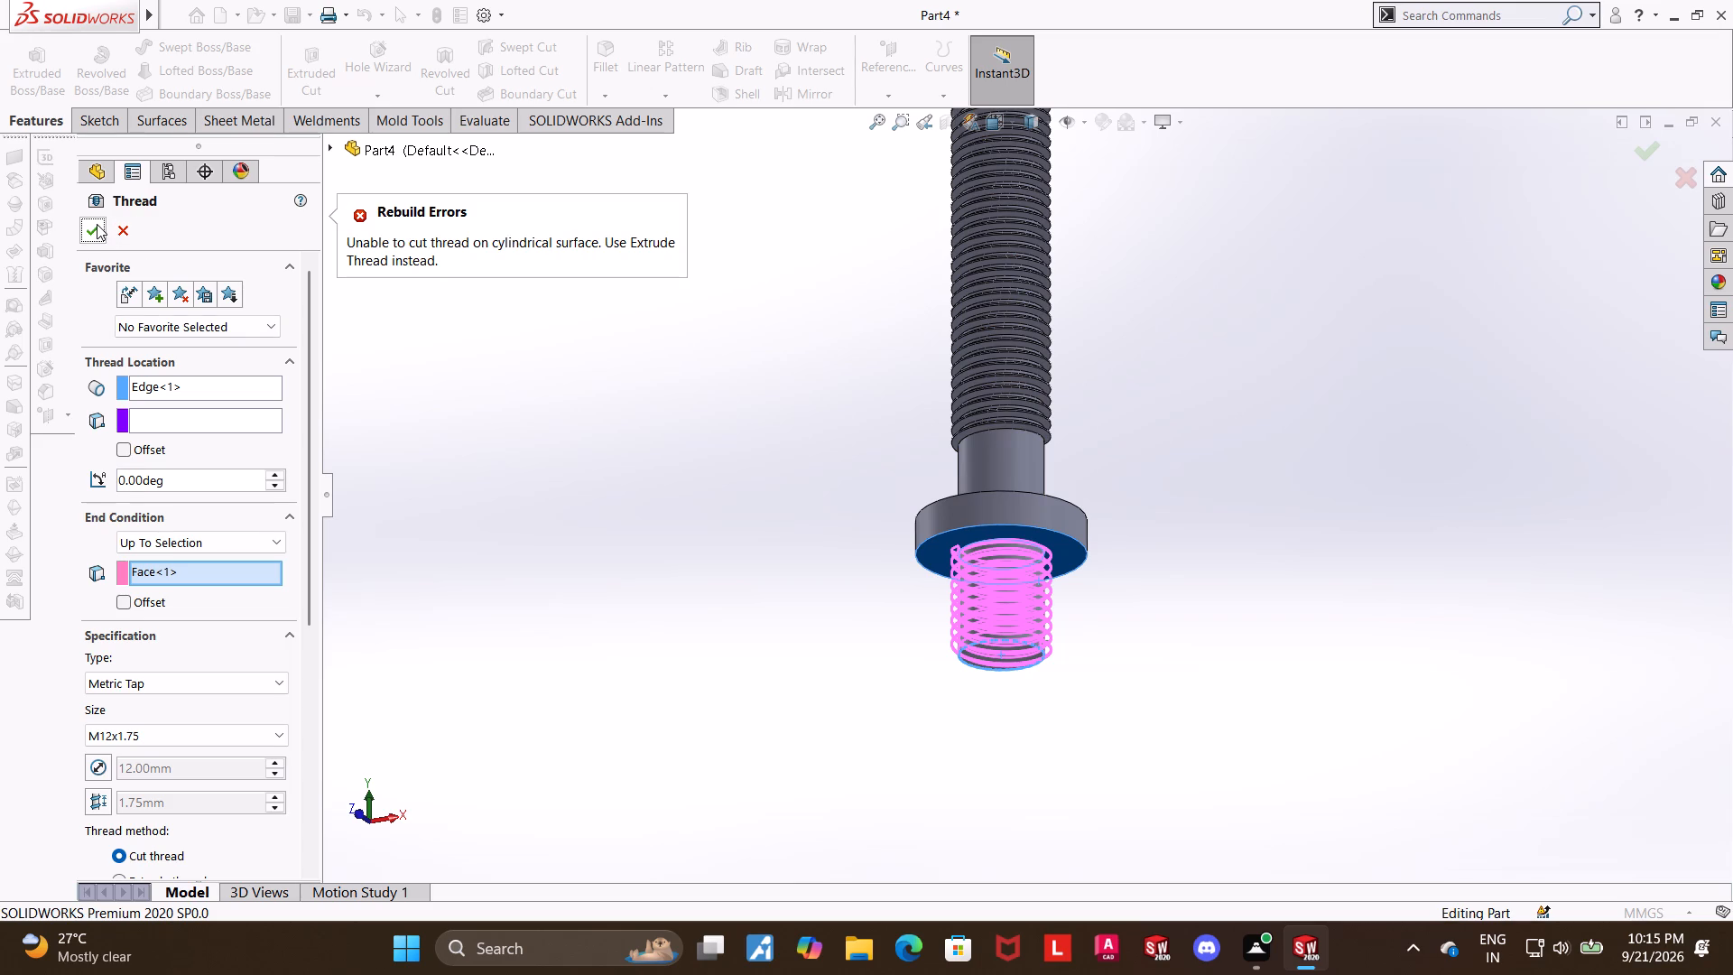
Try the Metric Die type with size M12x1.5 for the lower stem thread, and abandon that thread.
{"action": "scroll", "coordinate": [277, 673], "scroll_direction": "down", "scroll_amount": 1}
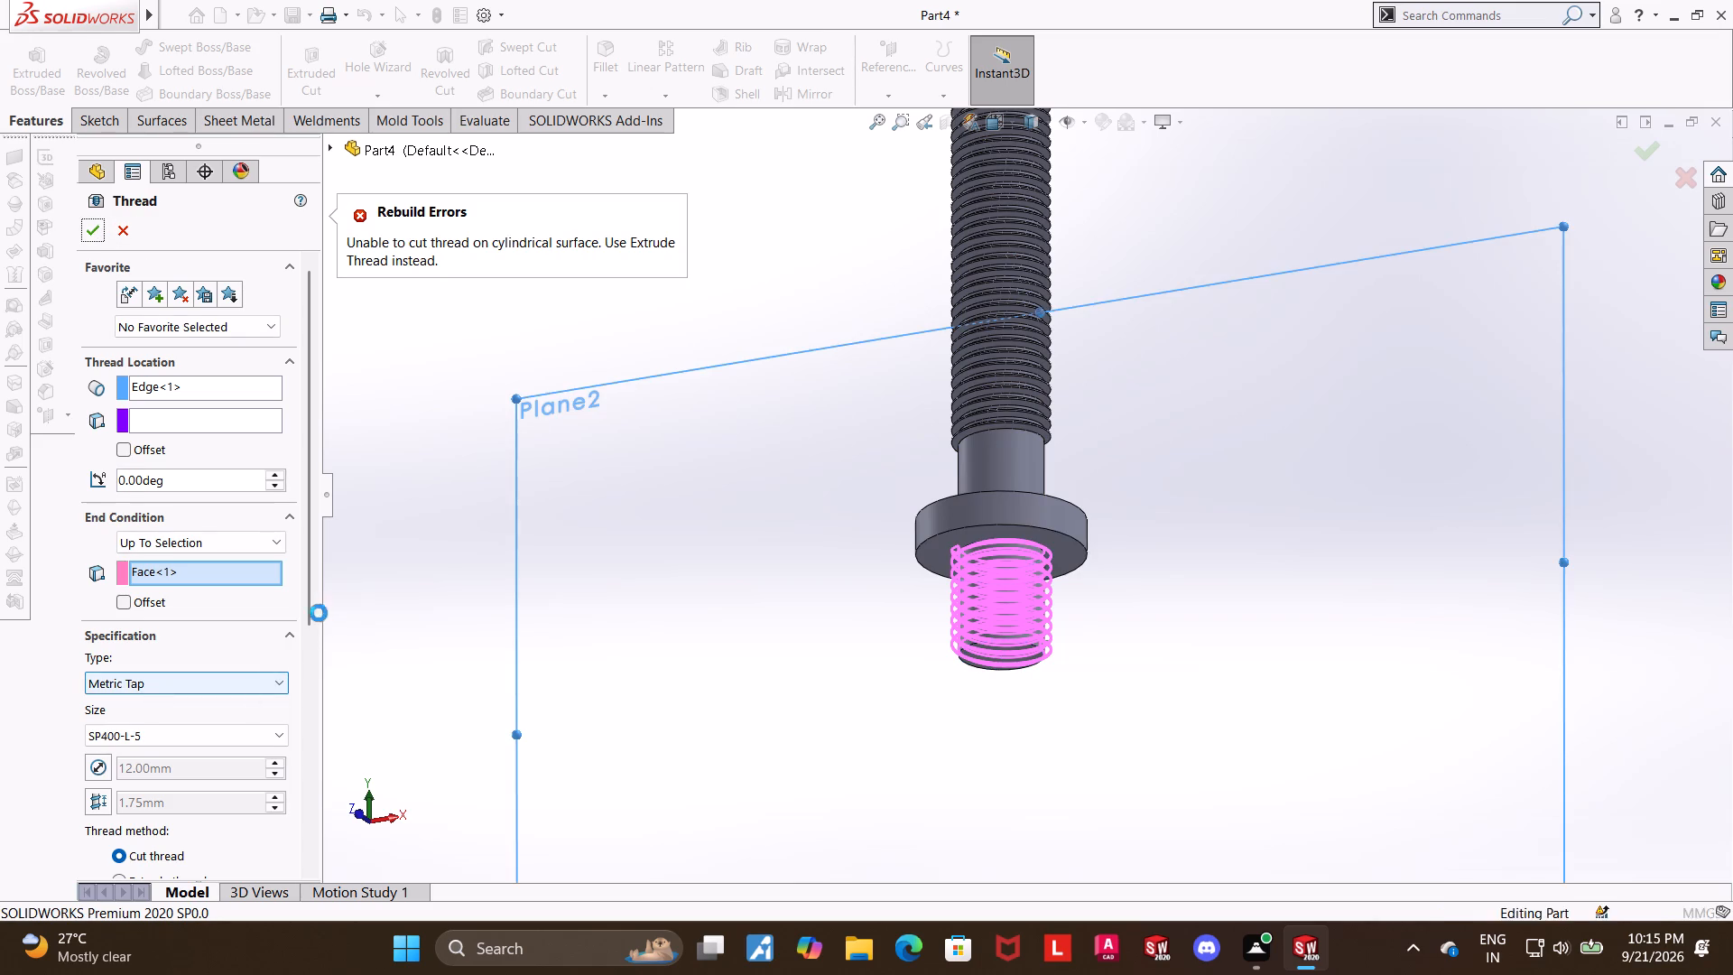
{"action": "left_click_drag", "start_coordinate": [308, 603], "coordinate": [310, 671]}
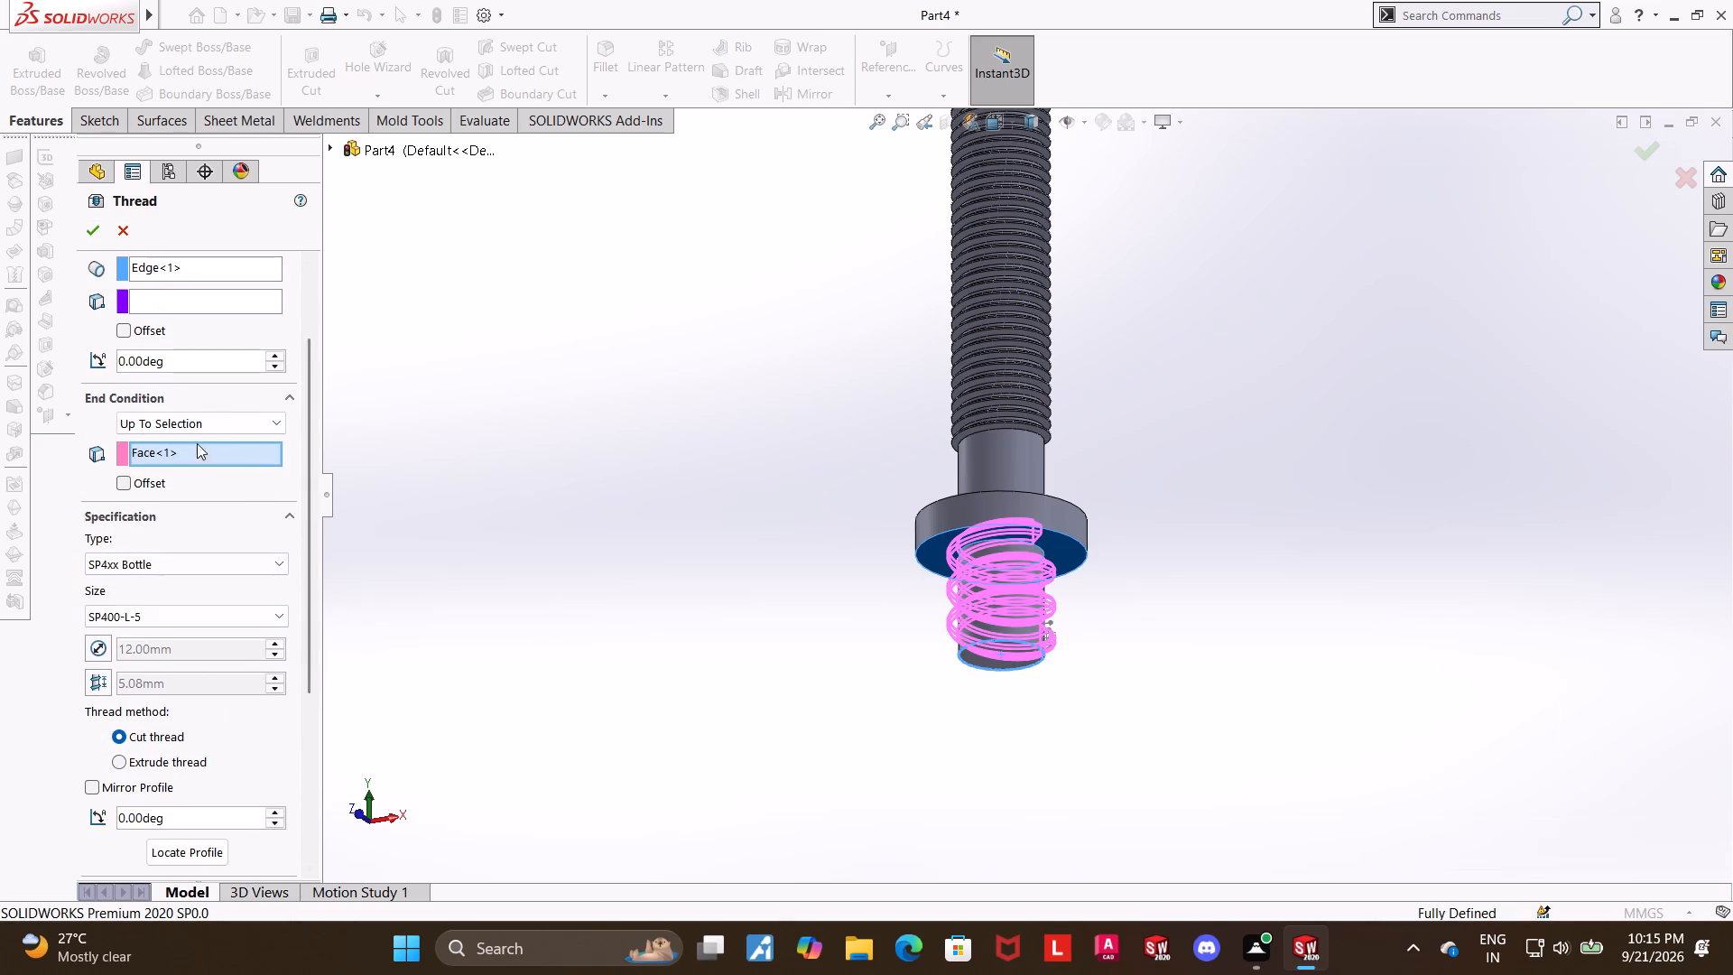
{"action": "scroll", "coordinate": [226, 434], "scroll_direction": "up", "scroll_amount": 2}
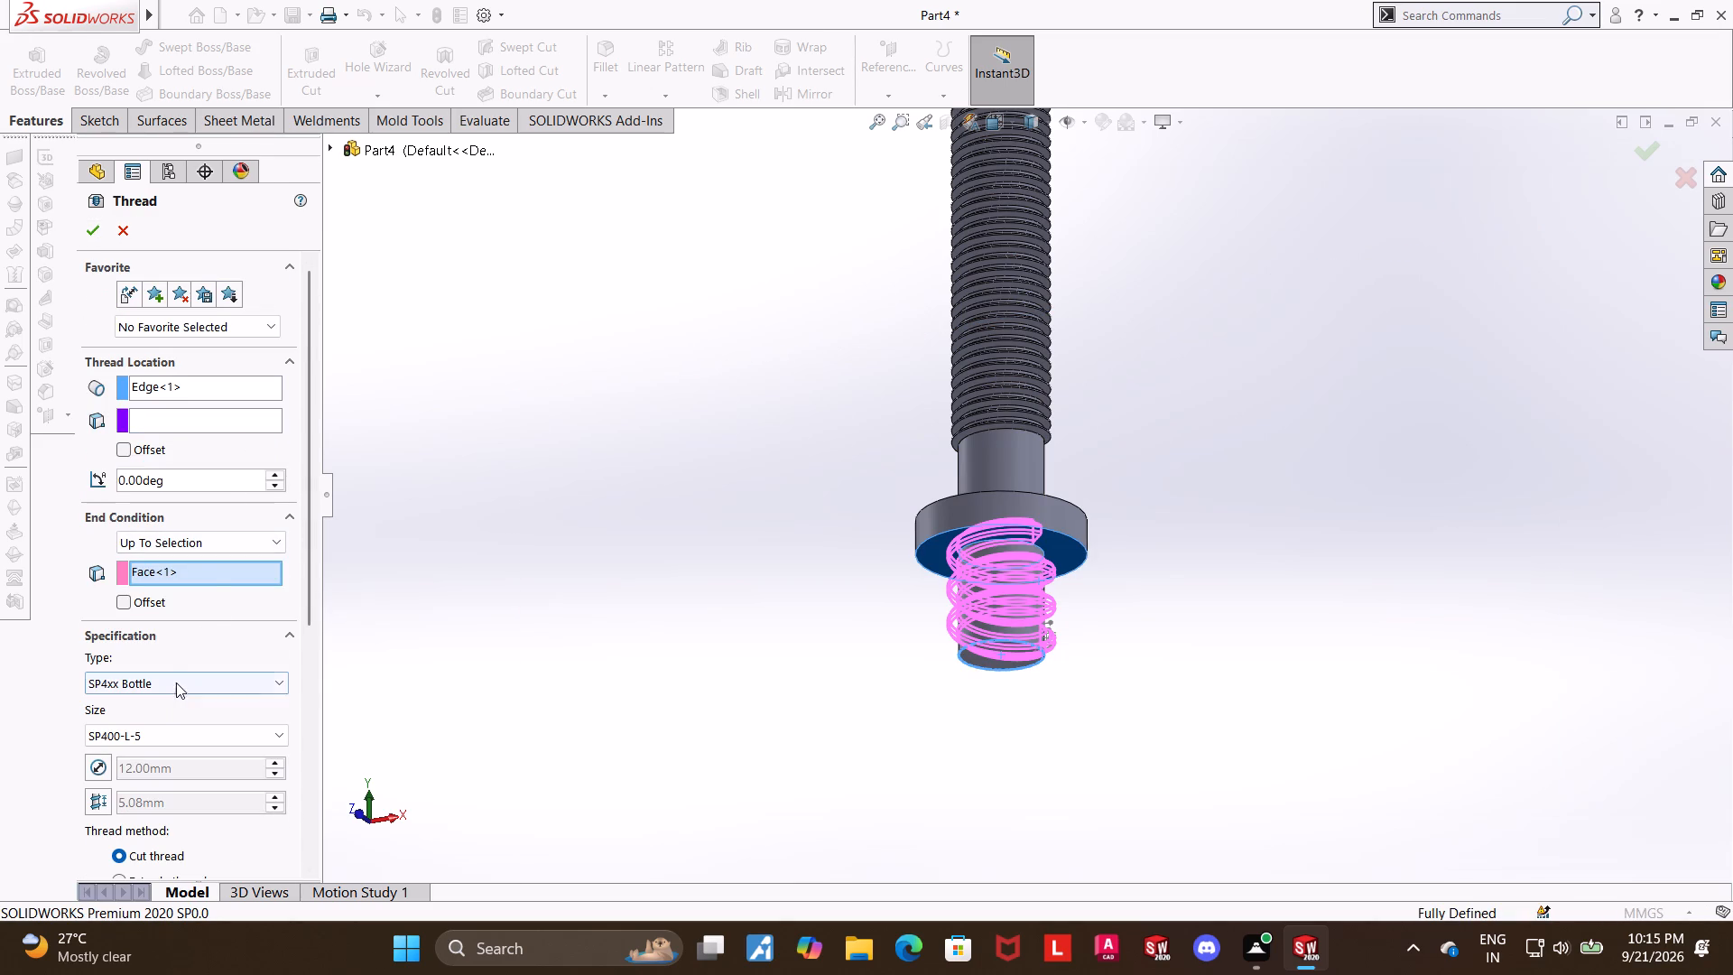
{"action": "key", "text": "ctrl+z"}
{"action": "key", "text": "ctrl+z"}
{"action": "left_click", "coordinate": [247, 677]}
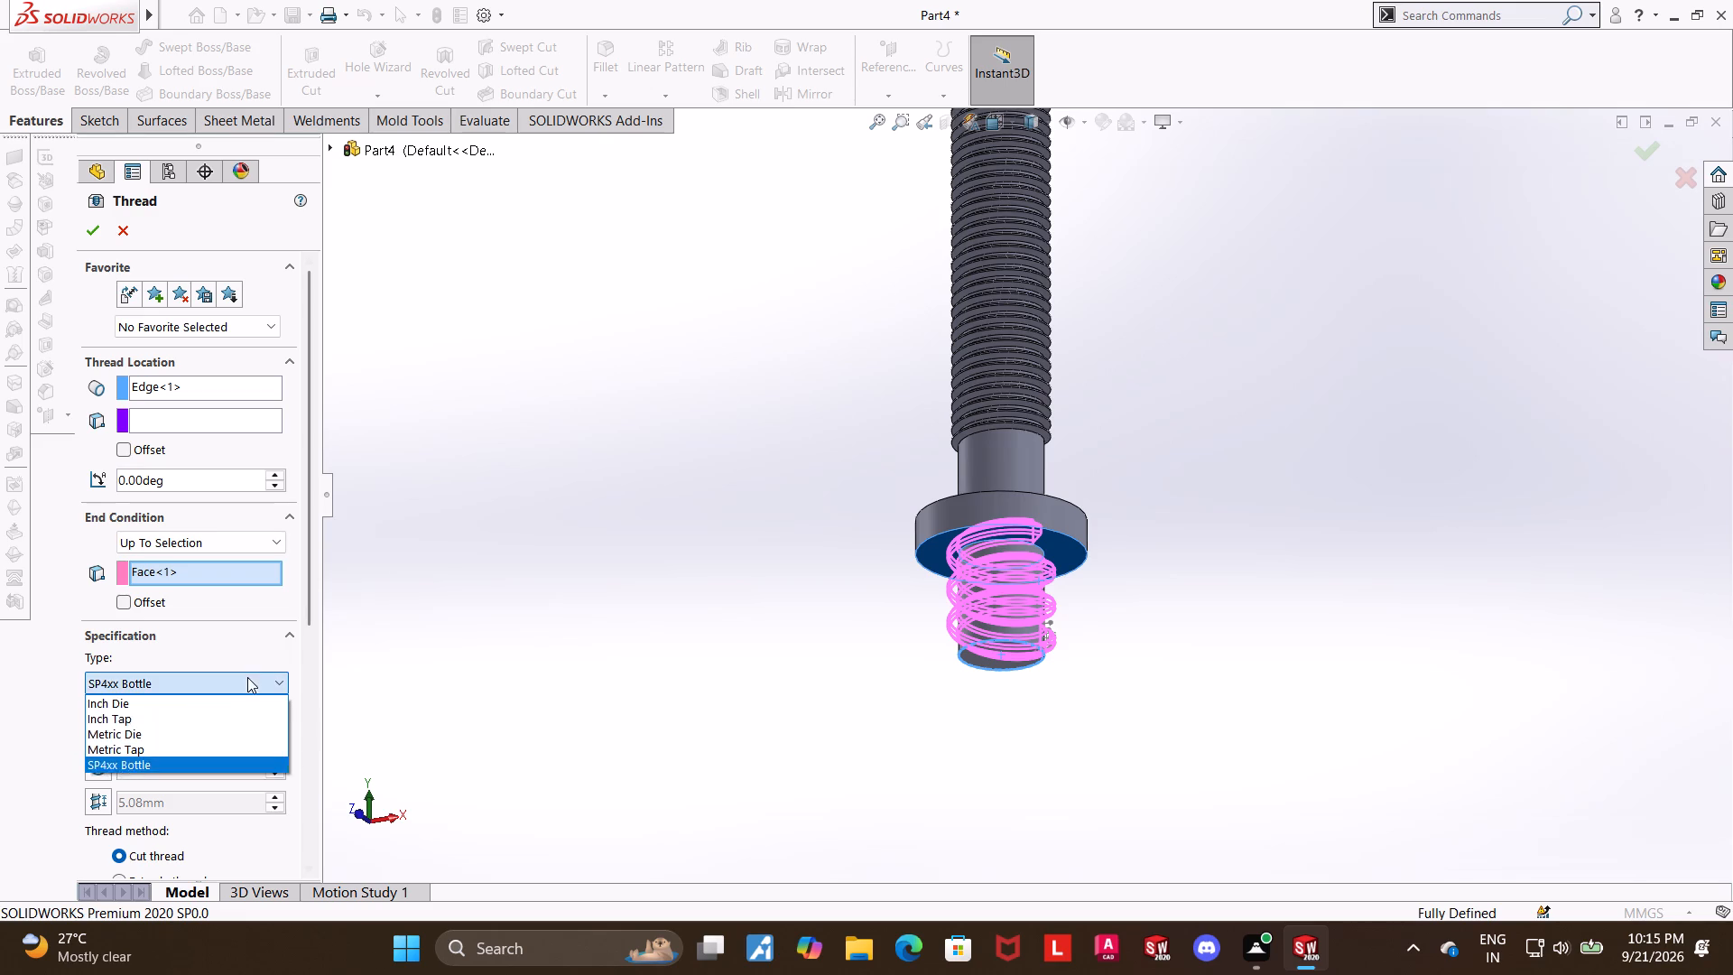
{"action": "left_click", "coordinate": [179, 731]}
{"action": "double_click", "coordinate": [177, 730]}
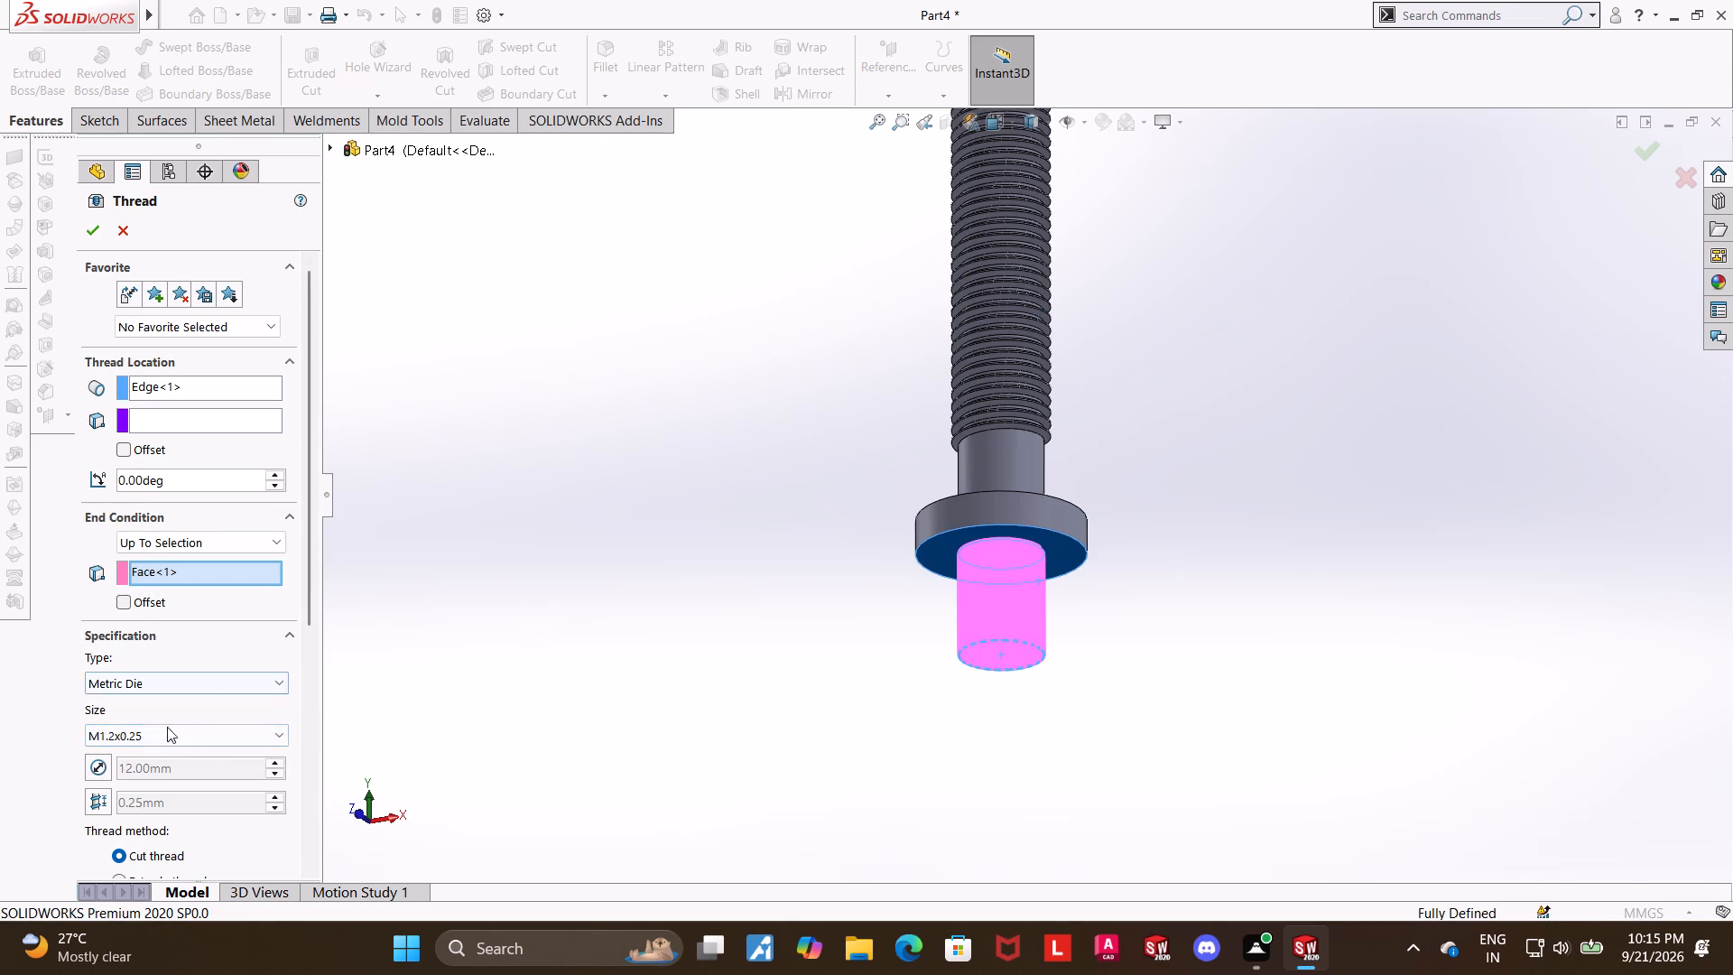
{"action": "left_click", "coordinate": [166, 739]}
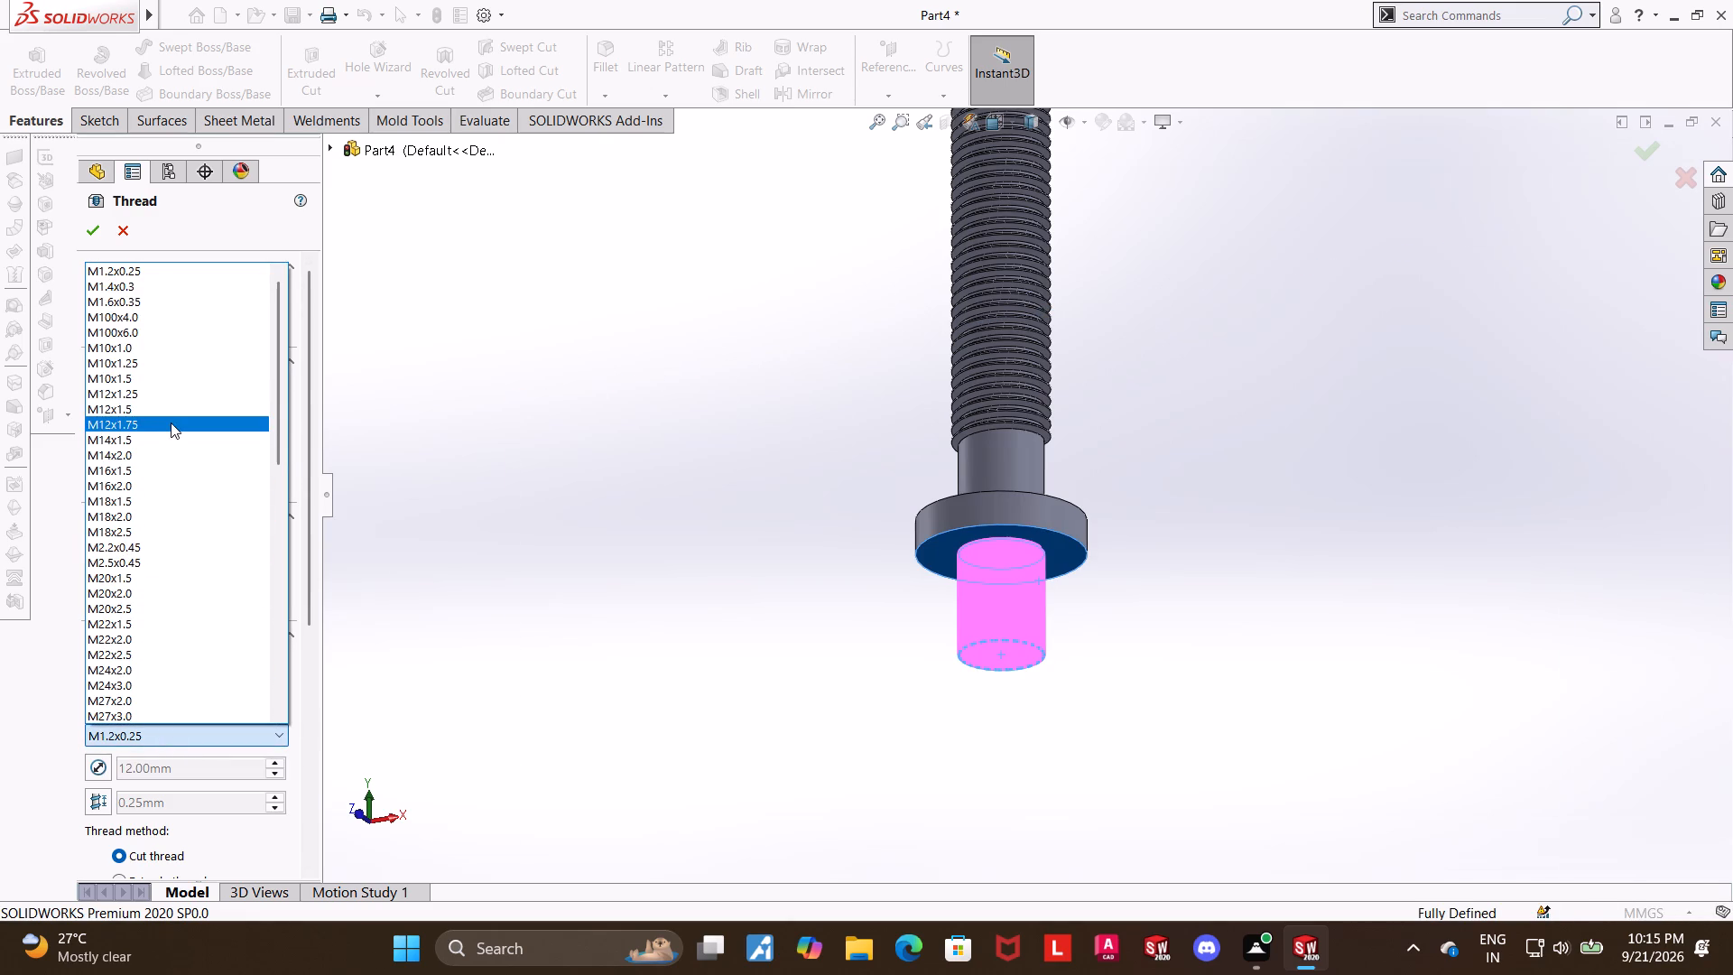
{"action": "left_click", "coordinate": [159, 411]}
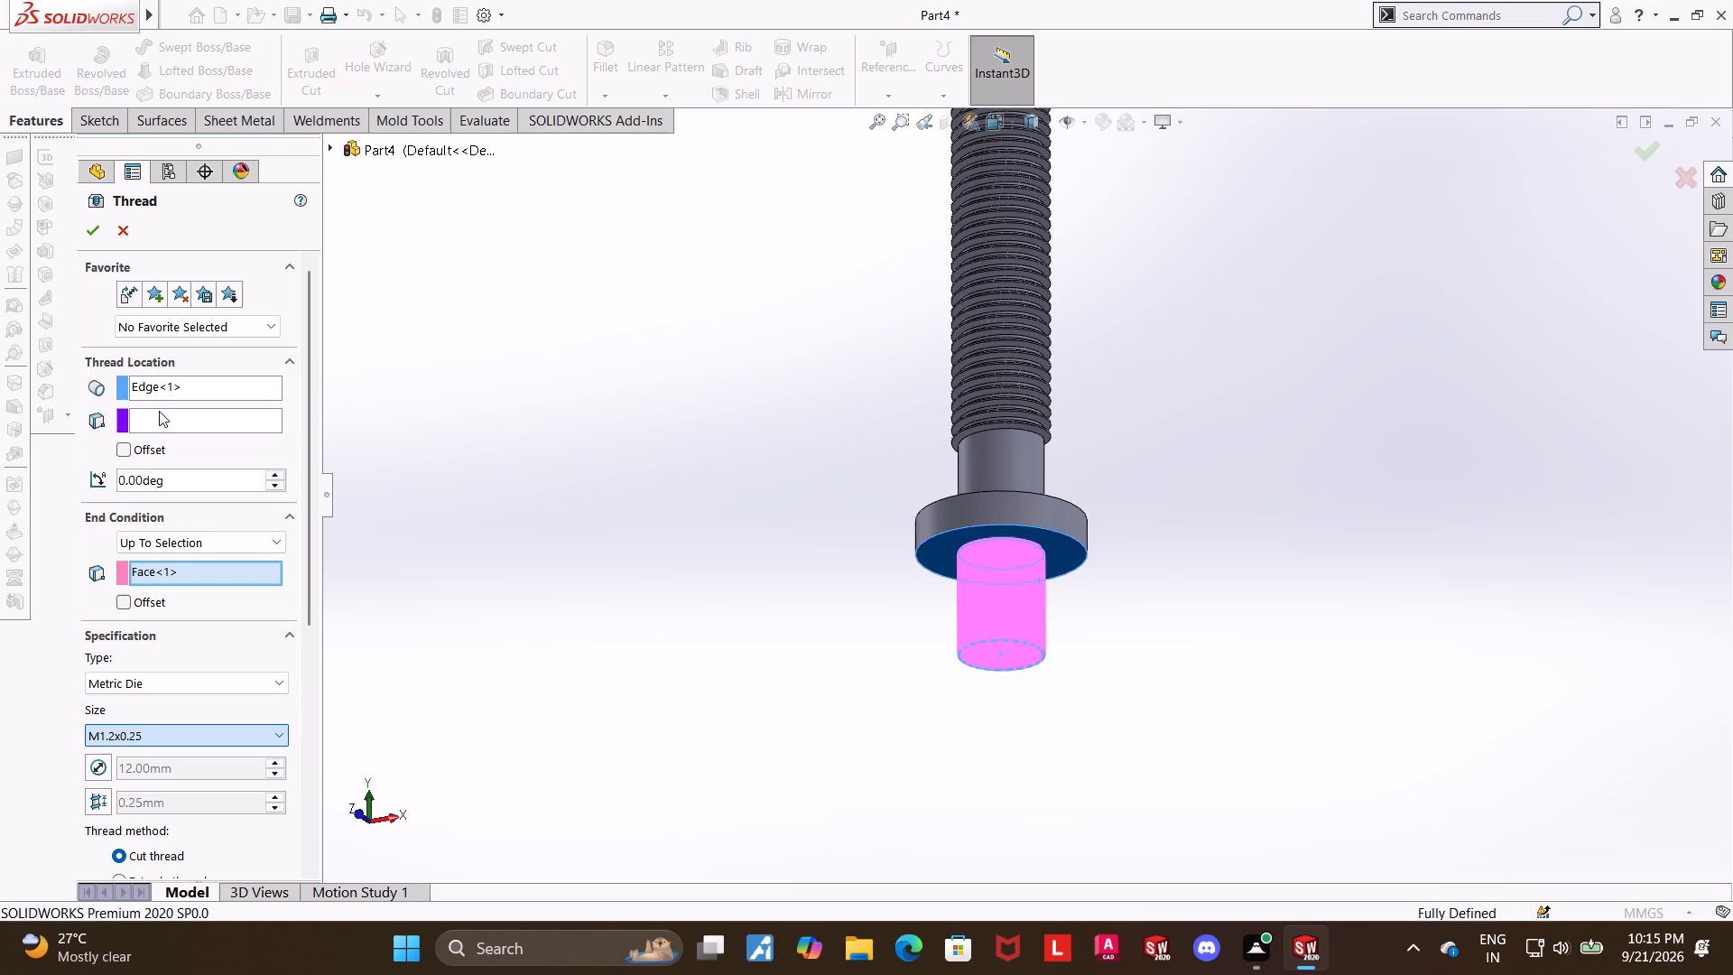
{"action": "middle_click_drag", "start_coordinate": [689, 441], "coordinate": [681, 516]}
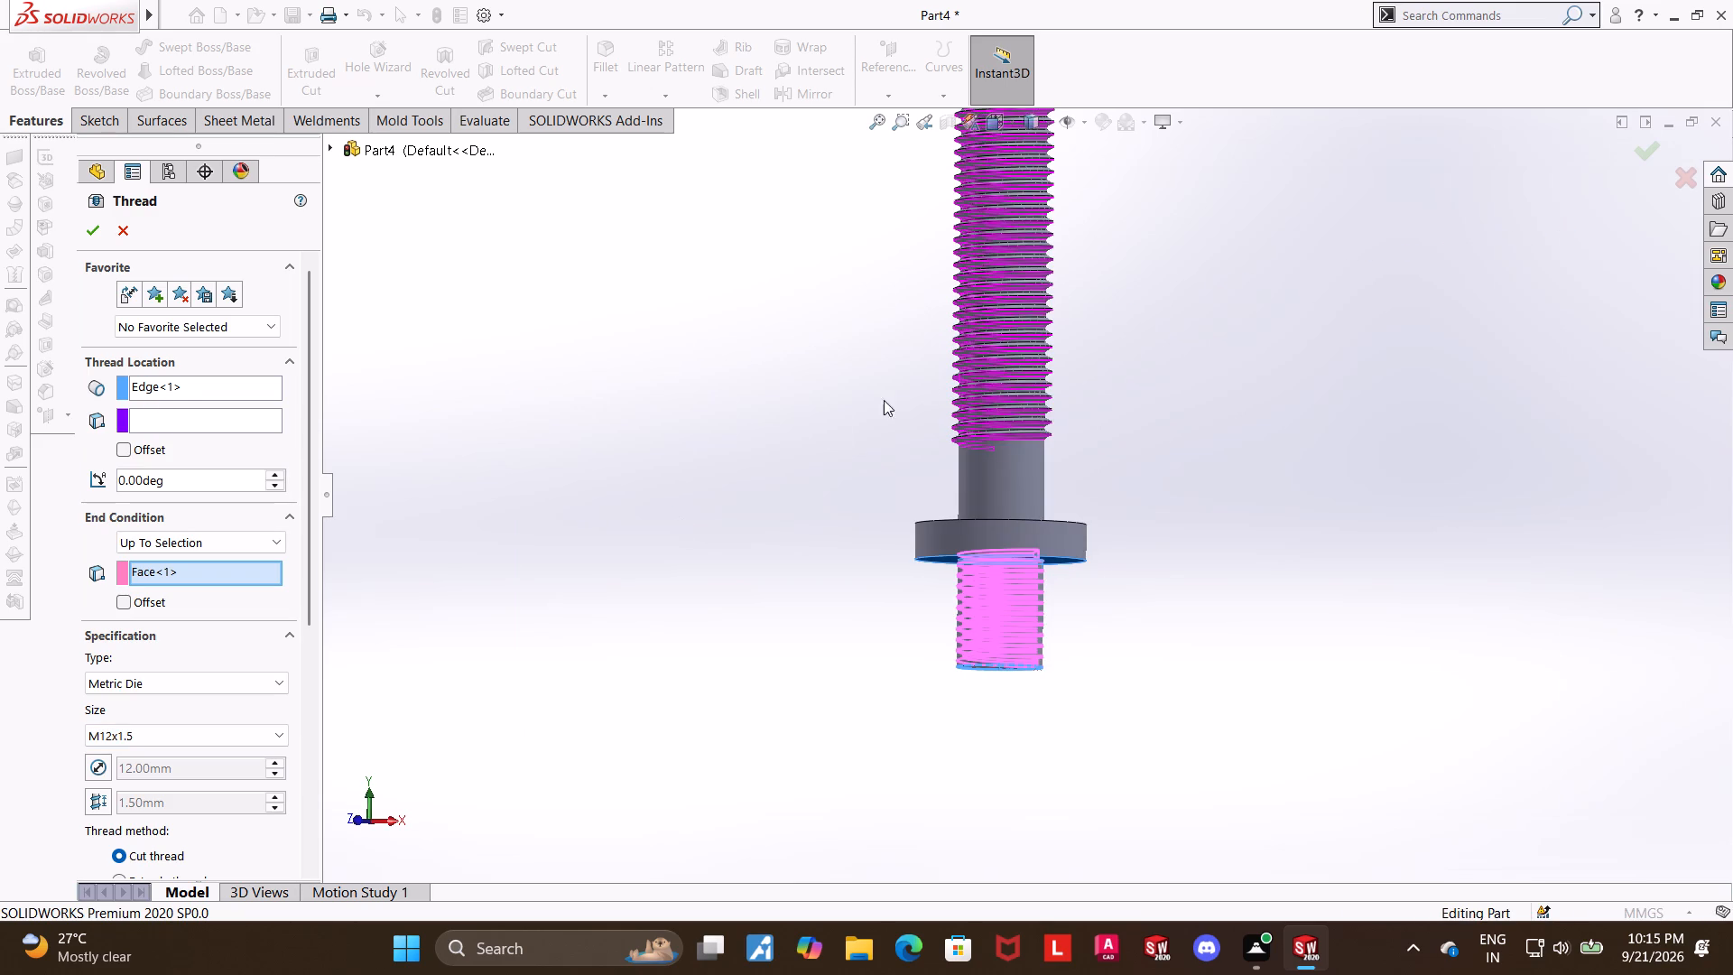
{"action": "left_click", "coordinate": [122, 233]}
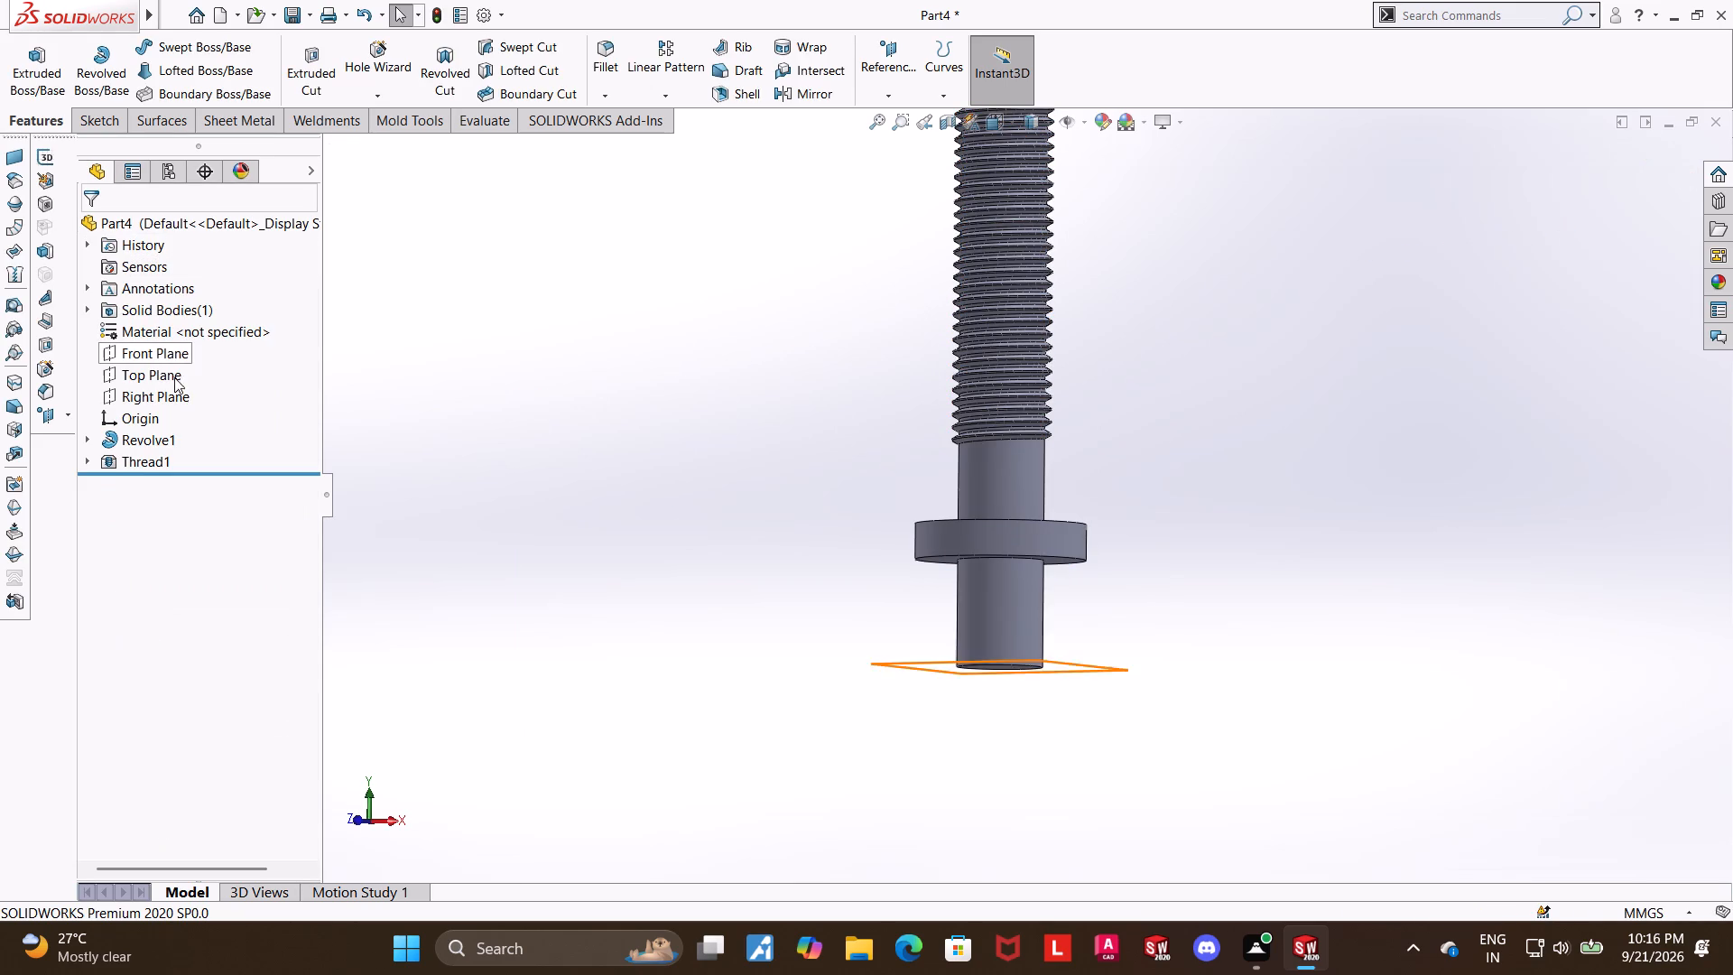
Review the settings of the existing thread on the upper stem without changing them.
{"action": "left_click", "coordinate": [88, 462]}
{"action": "left_click", "coordinate": [143, 468]}
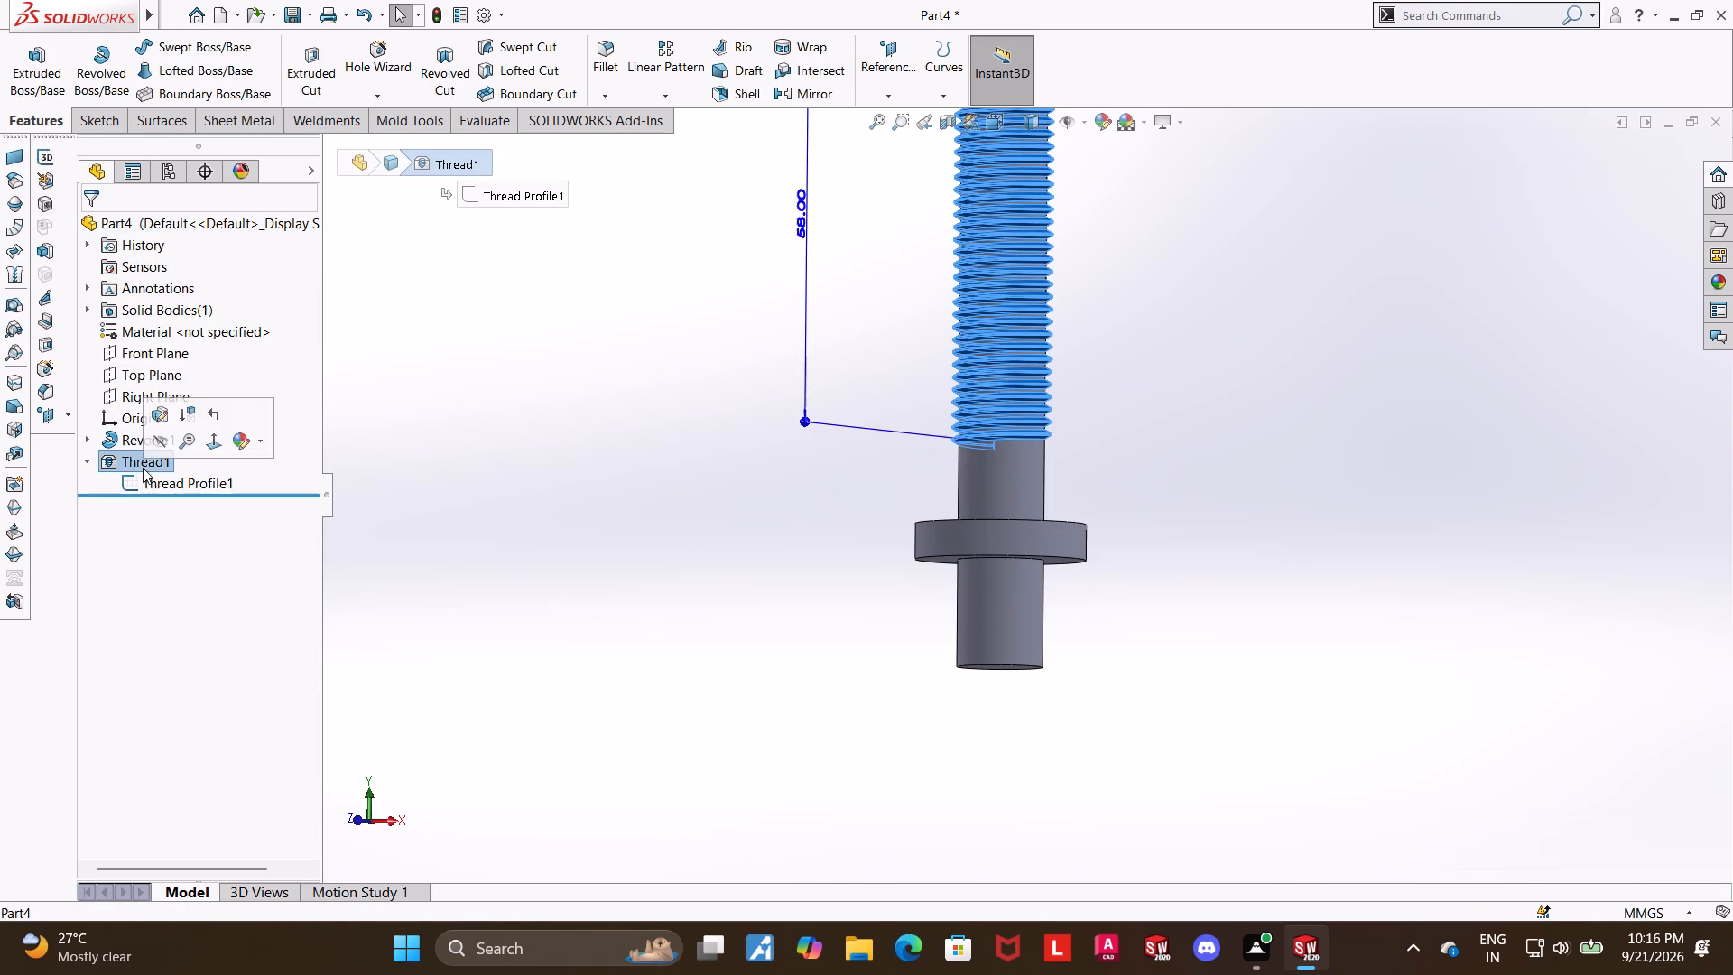
{"action": "left_click", "coordinate": [155, 424]}
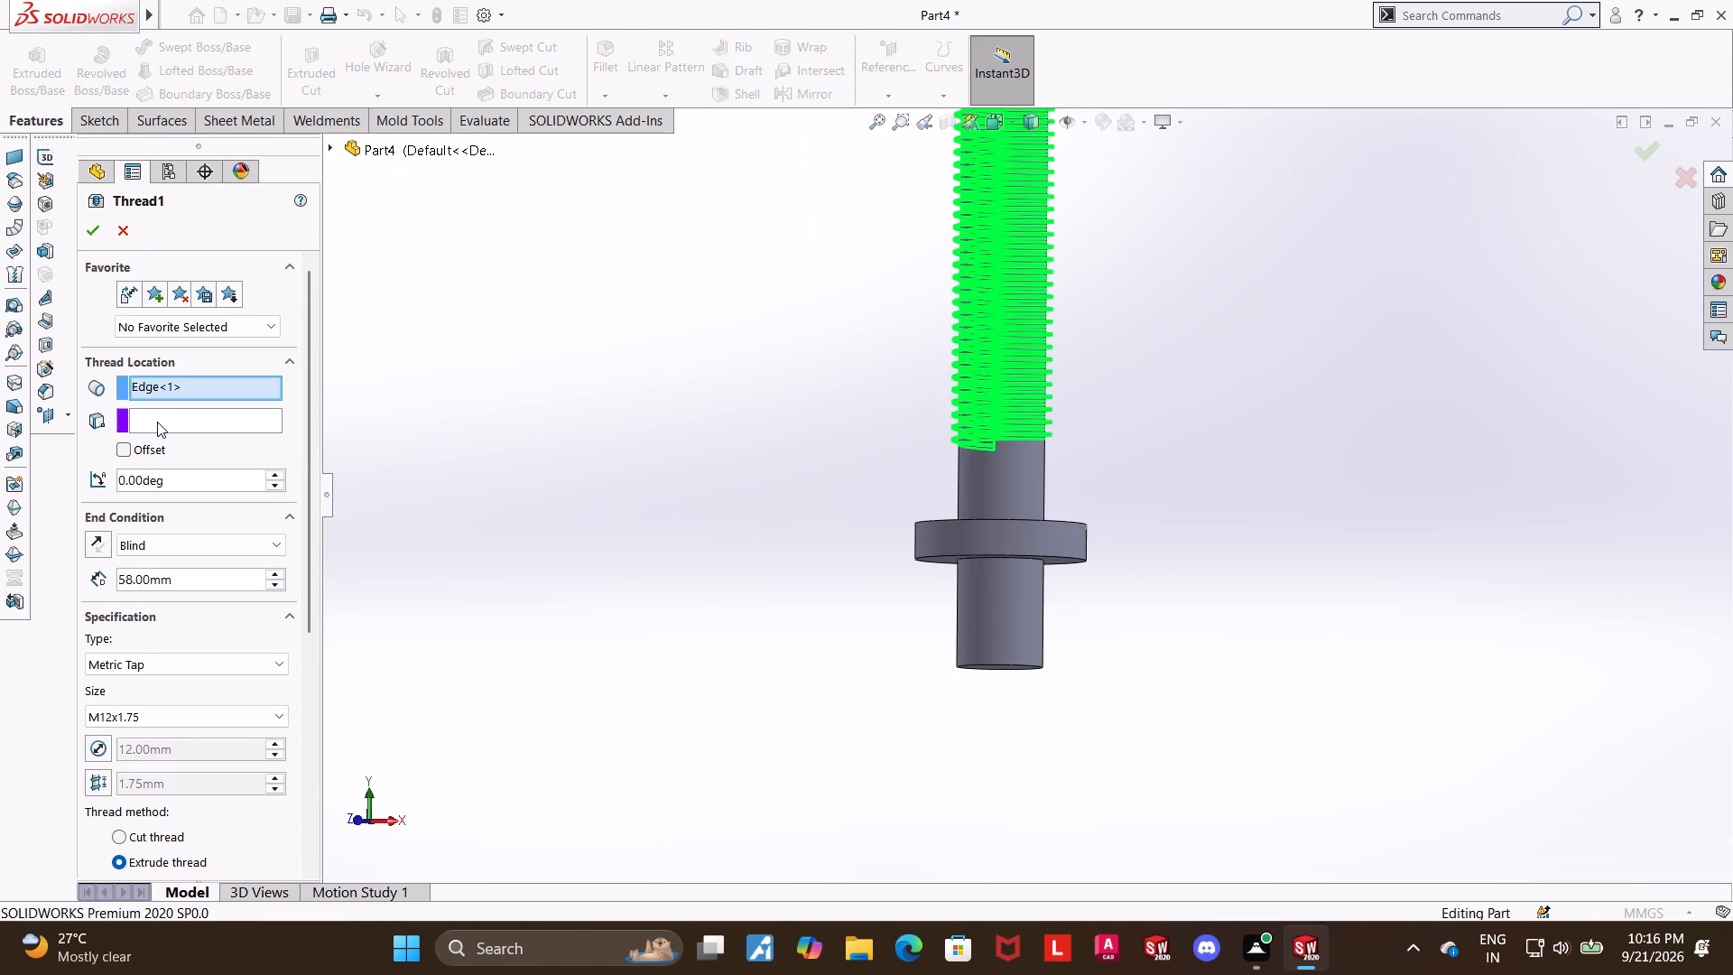
{"action": "left_click", "coordinate": [129, 235]}
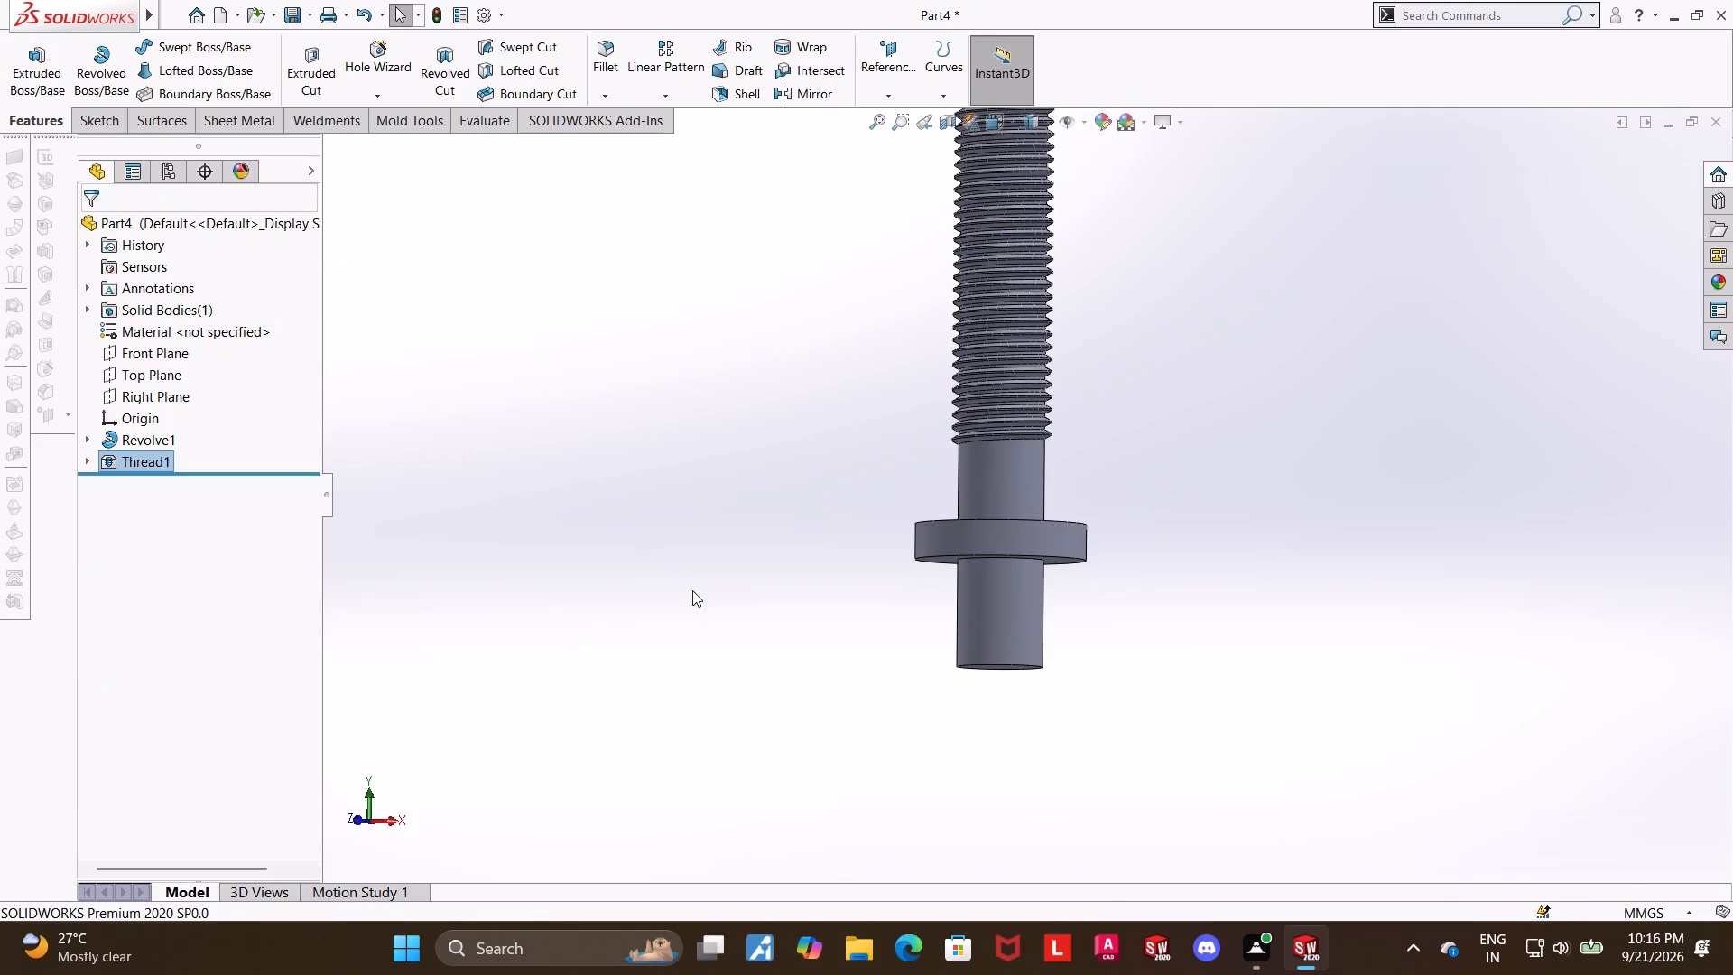
Add an M12x1.75 Metric Tap thread from the stem's bottom edge up to the flange's underside, using the extrude thread method.
{"action": "middle_click_drag", "start_coordinate": [671, 457], "coordinate": [670, 425]}
{"action": "left_click", "coordinate": [390, 97]}
{"action": "left_click", "coordinate": [398, 172]}
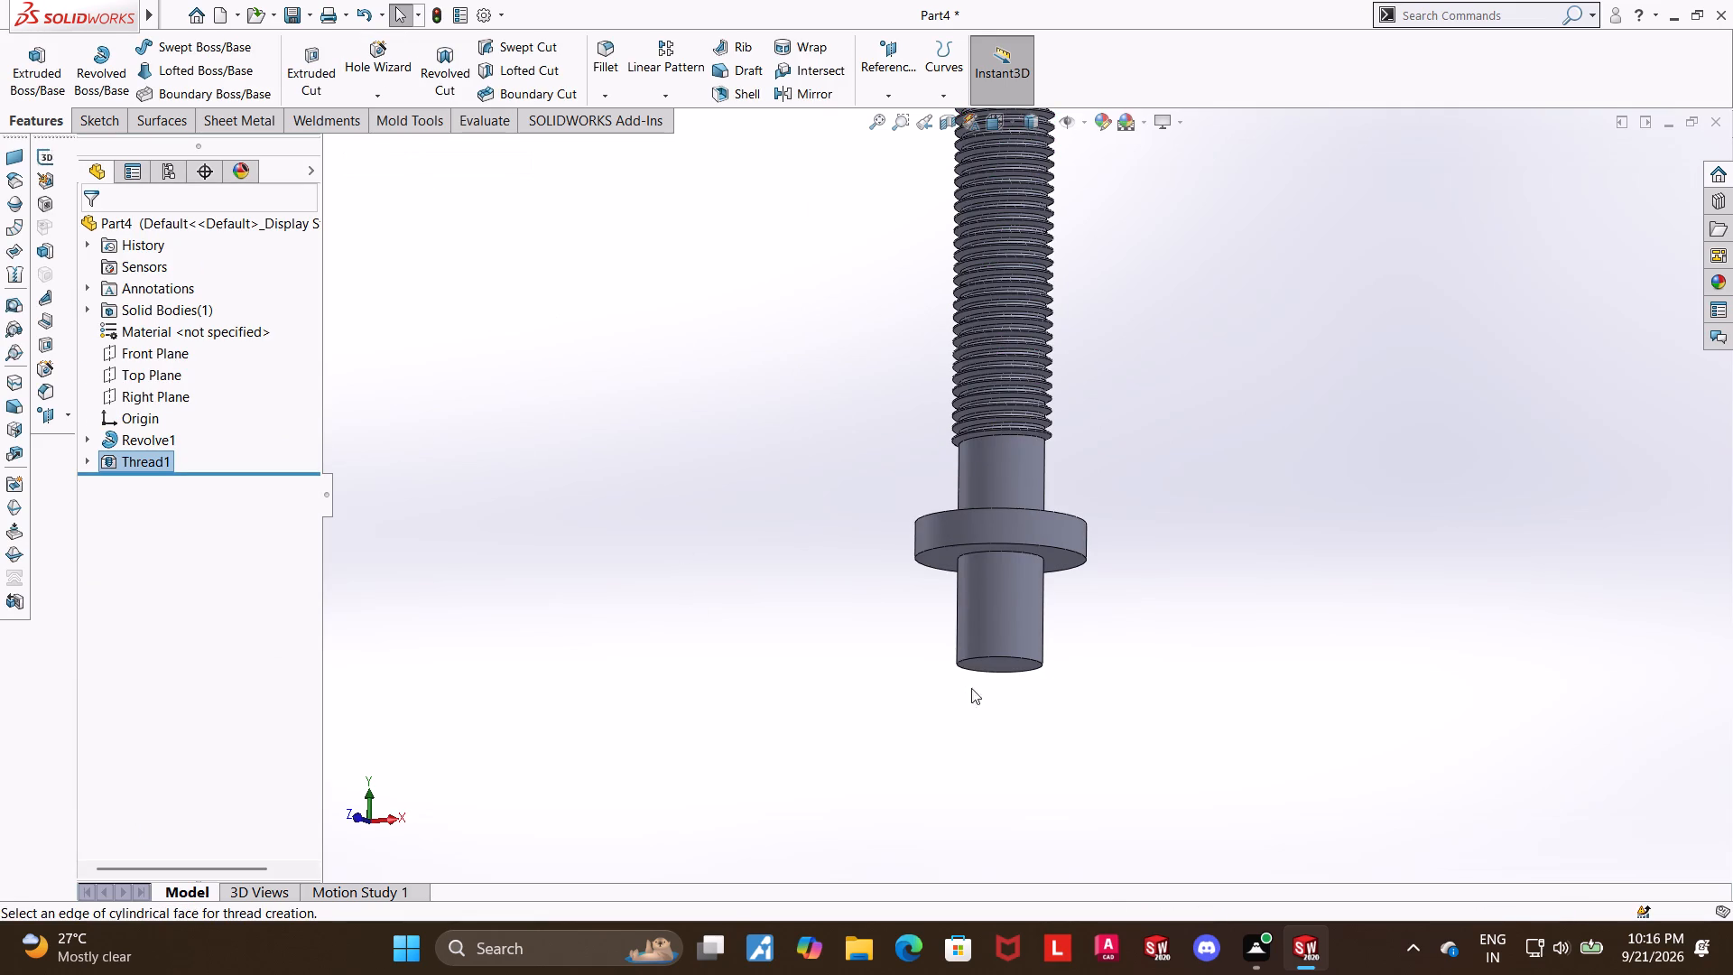
{"action": "left_click", "coordinate": [1005, 509]}
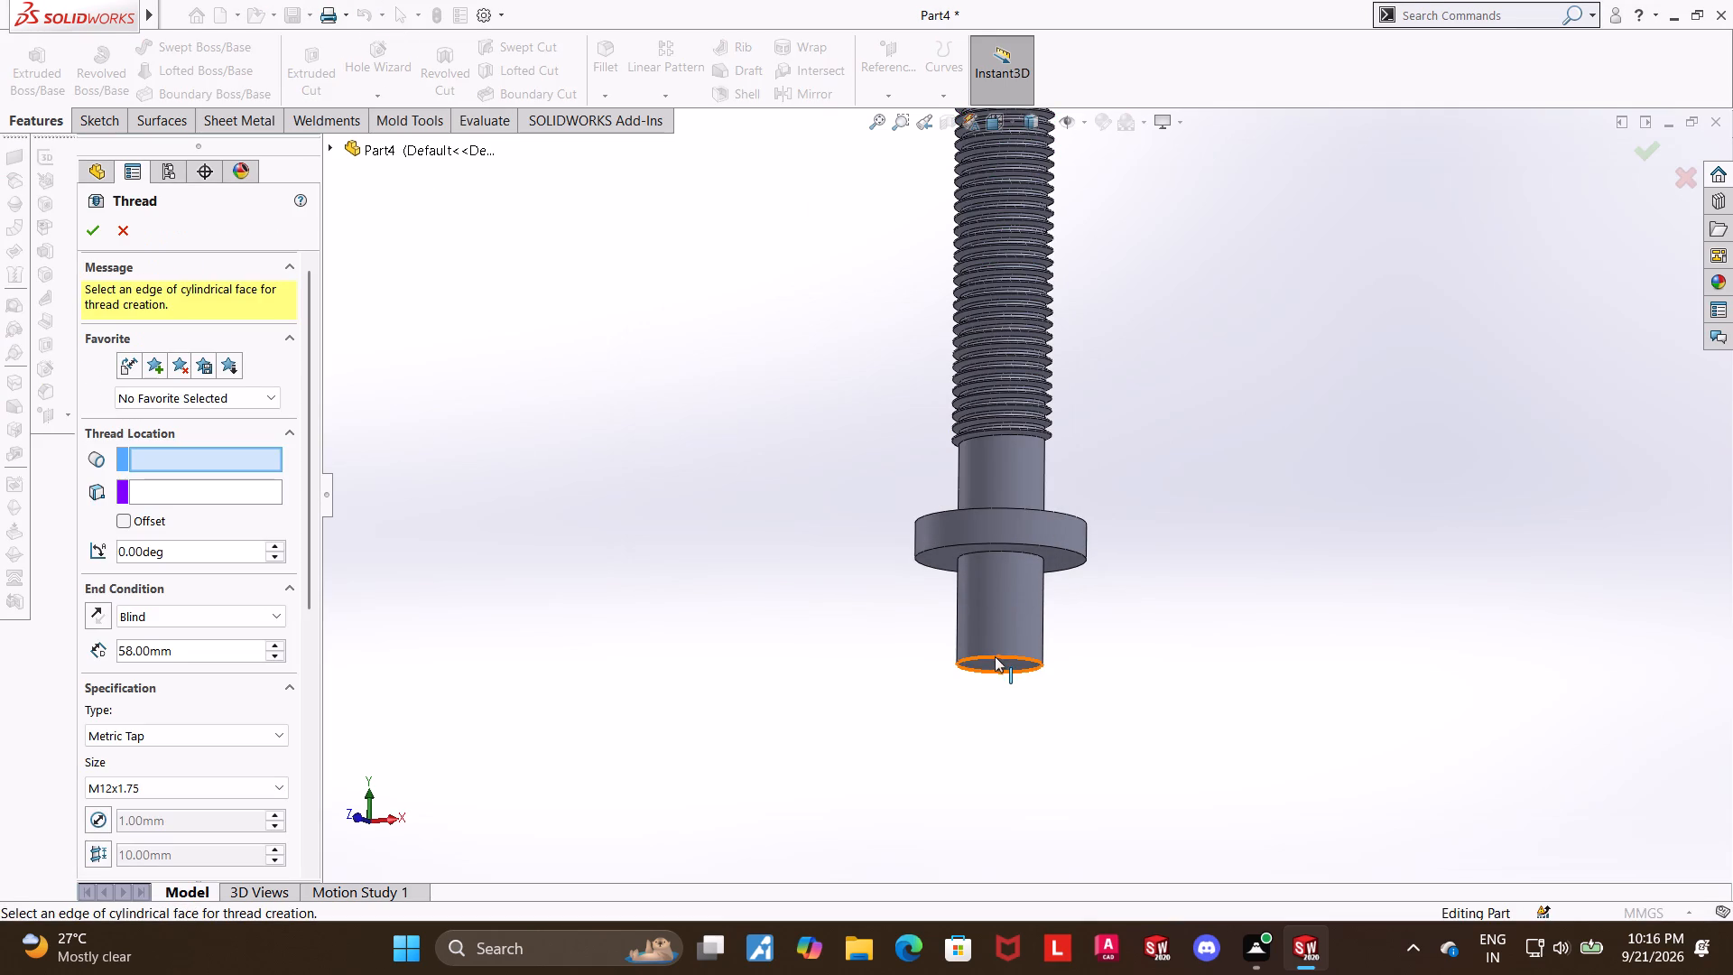
{"action": "left_click", "coordinate": [995, 656]}
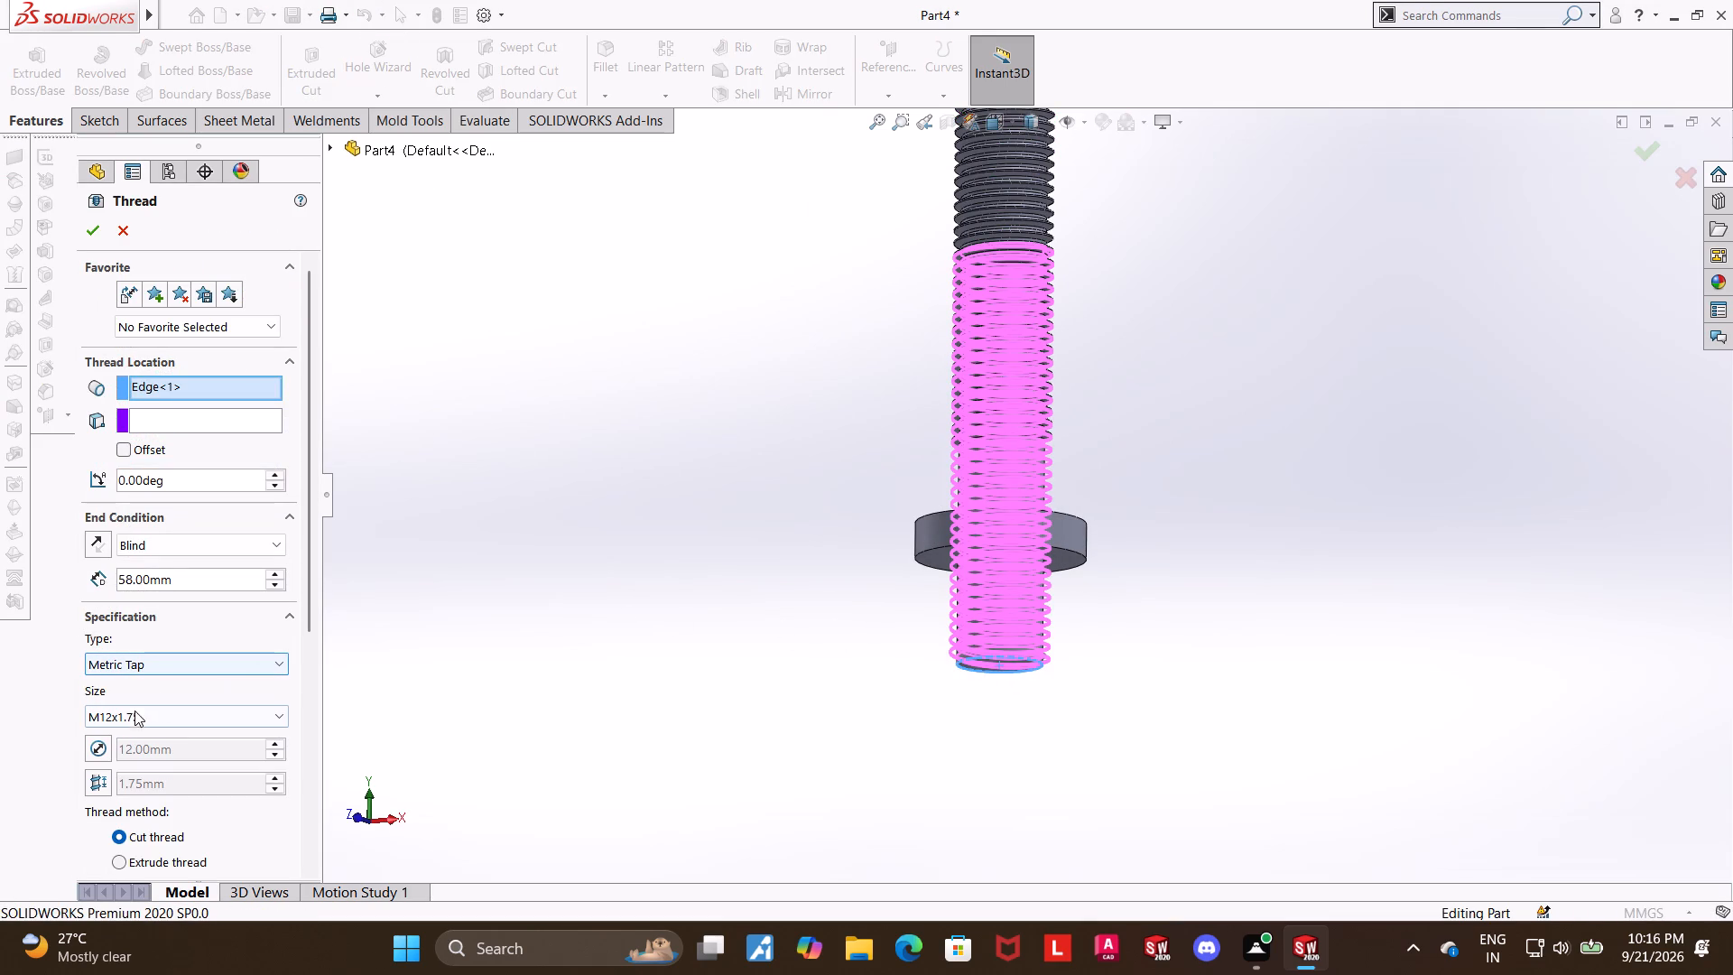
{"action": "left_click", "coordinate": [171, 541]}
{"action": "left_click", "coordinate": [167, 592]}
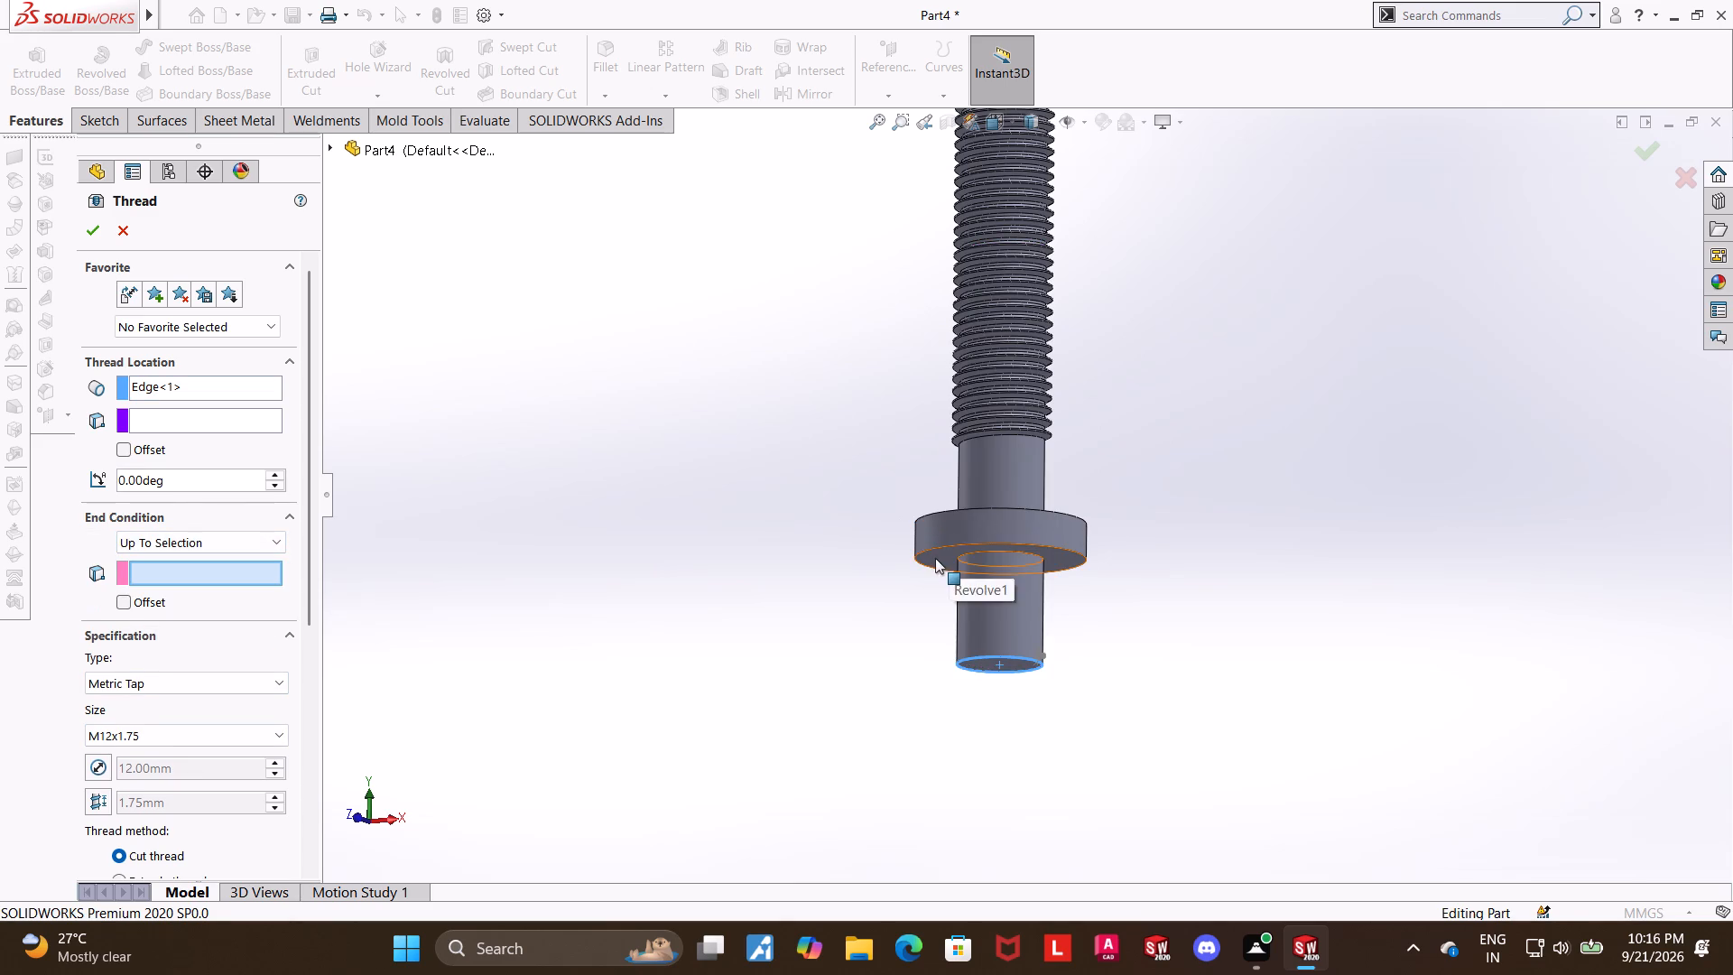
{"action": "left_click", "coordinate": [935, 557]}
{"action": "left_click", "coordinate": [88, 236]}
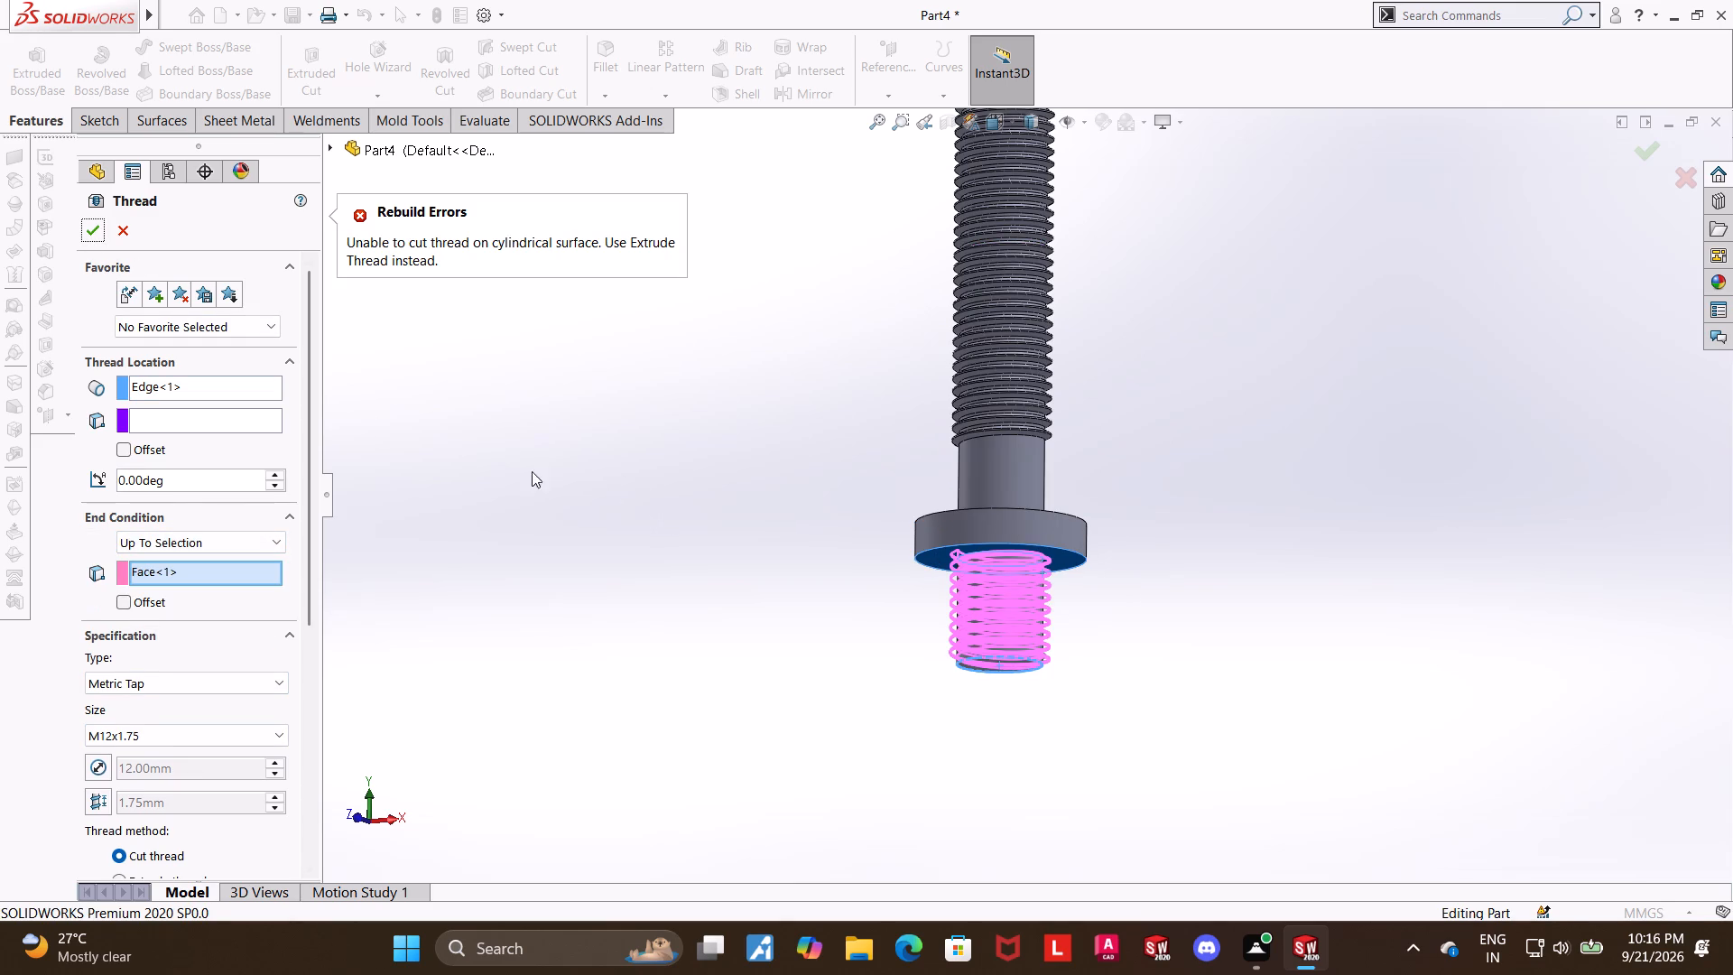
{"action": "left_click_drag", "start_coordinate": [308, 580], "coordinate": [311, 738]}
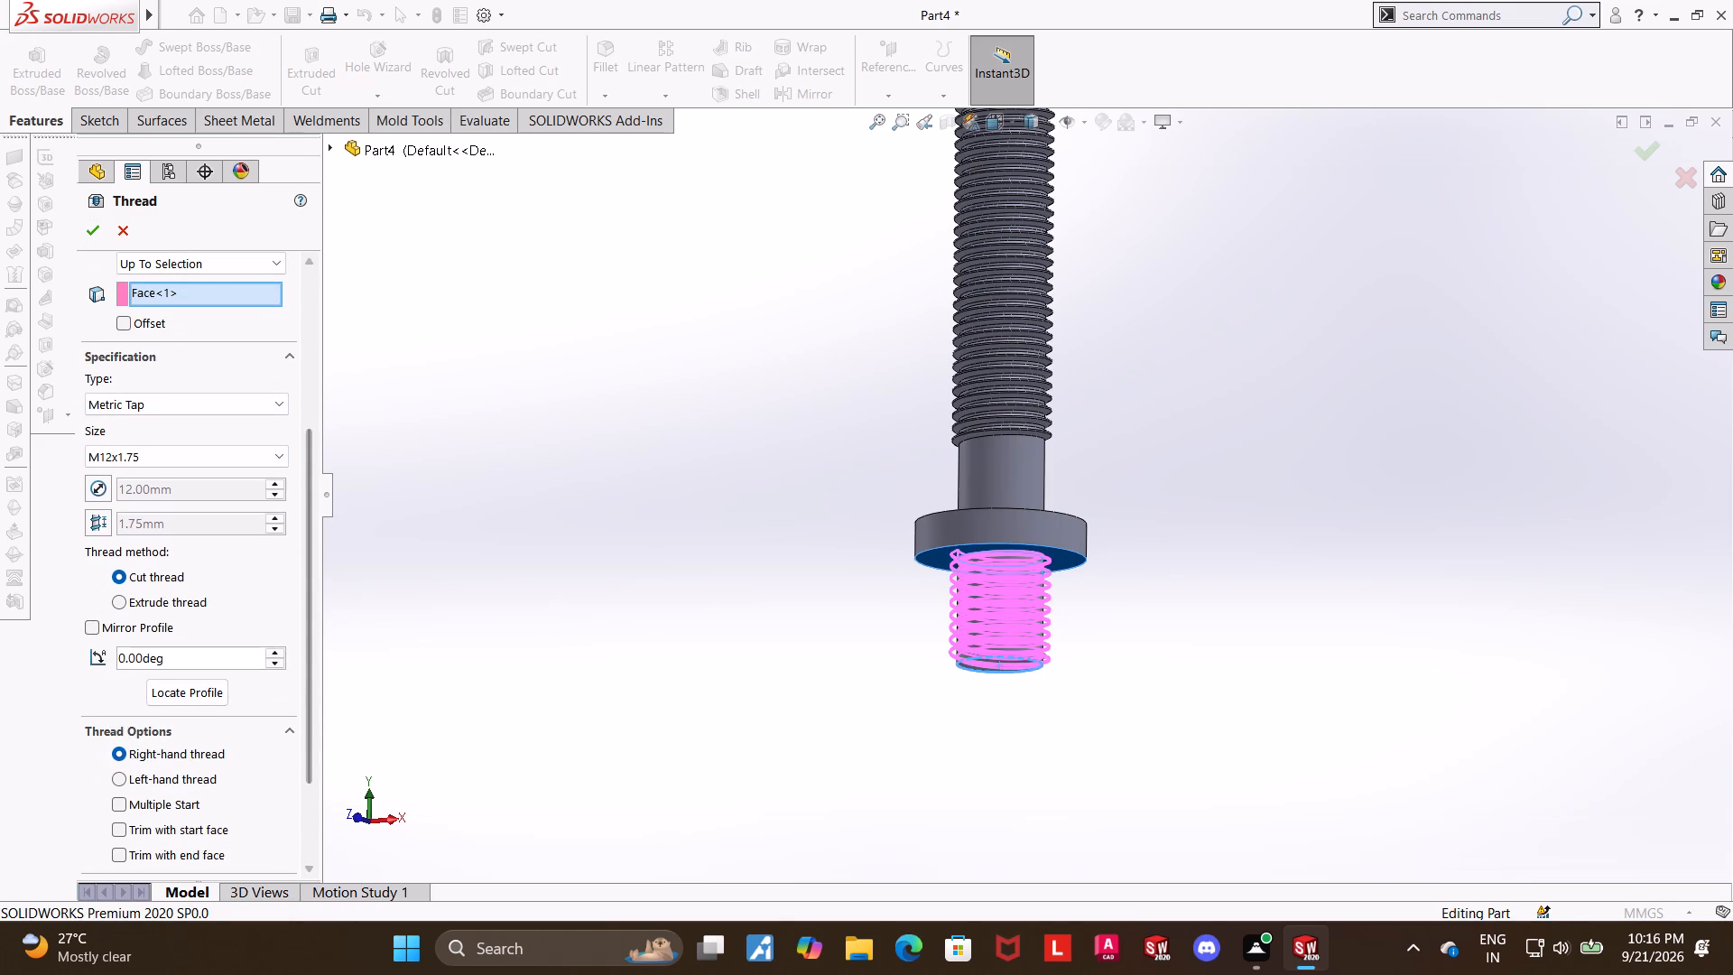
{"action": "left_click", "coordinate": [123, 600]}
{"action": "left_click", "coordinate": [94, 229]}
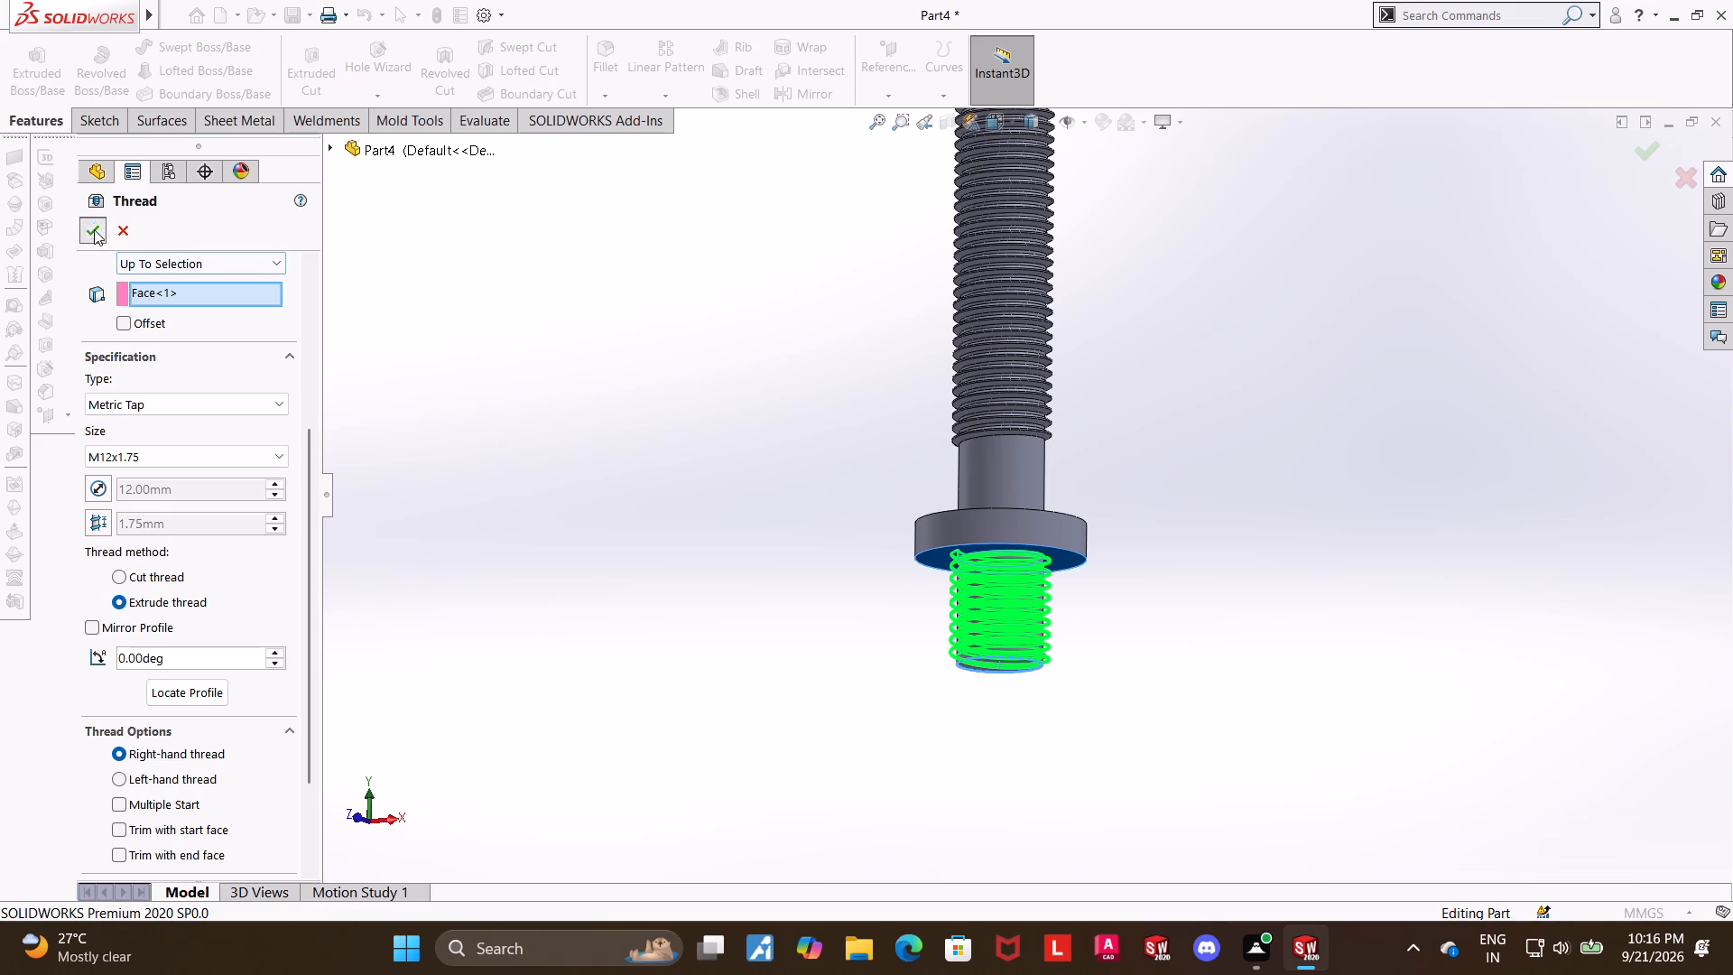
{"action": "double_click", "coordinate": [575, 474]}
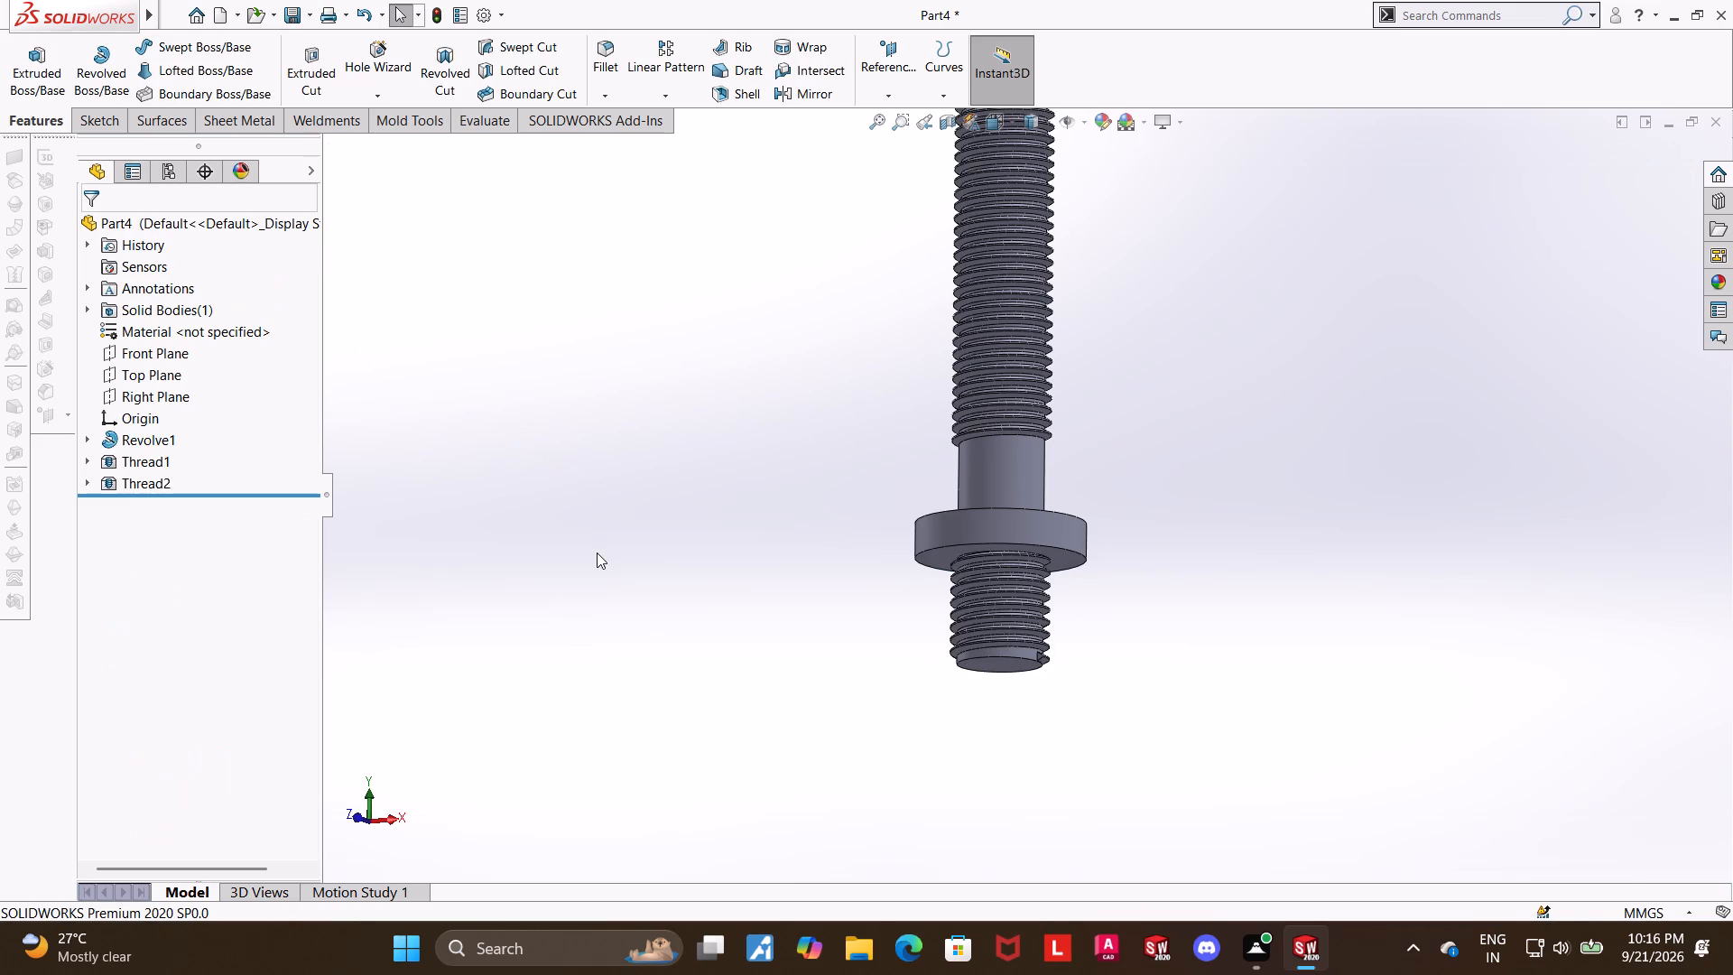
Save the threaded stem part as "stud" in the Downloads folder, rebuilding the document before saving.
{"action": "scroll", "coordinate": [842, 616], "scroll_direction": "up", "scroll_amount": 2}
{"action": "scroll", "coordinate": [1054, 469], "scroll_direction": "up", "scroll_amount": 1}
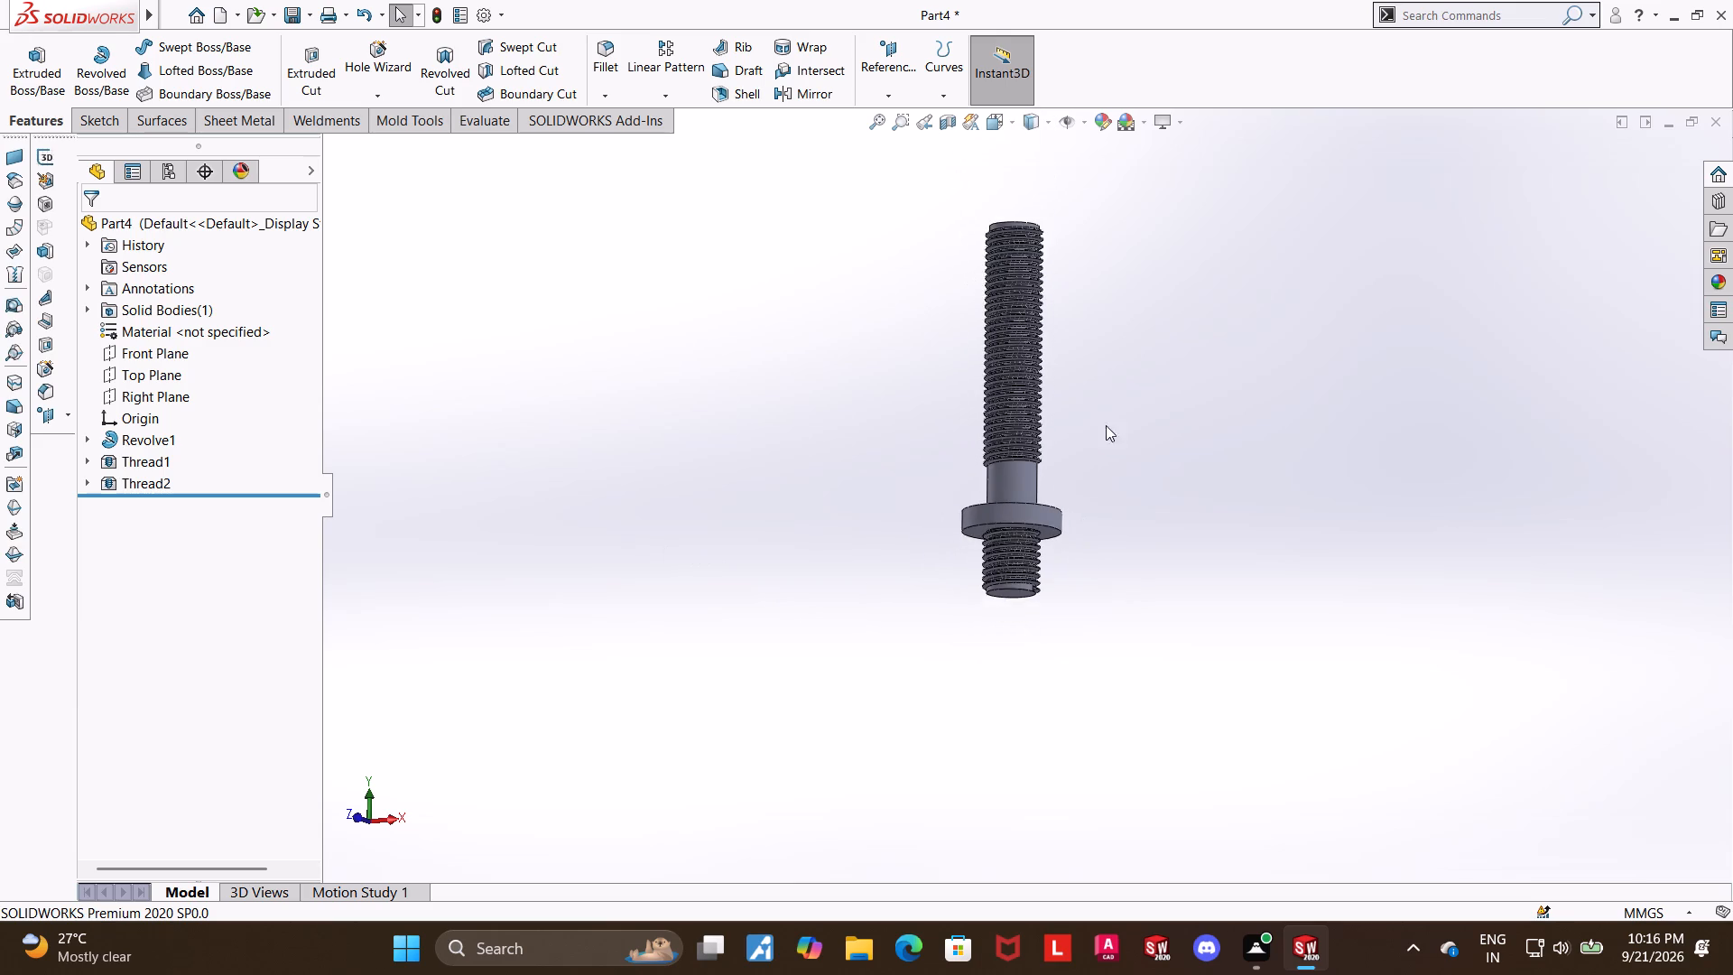
{"action": "scroll", "coordinate": [1117, 394], "scroll_direction": "down", "scroll_amount": 1}
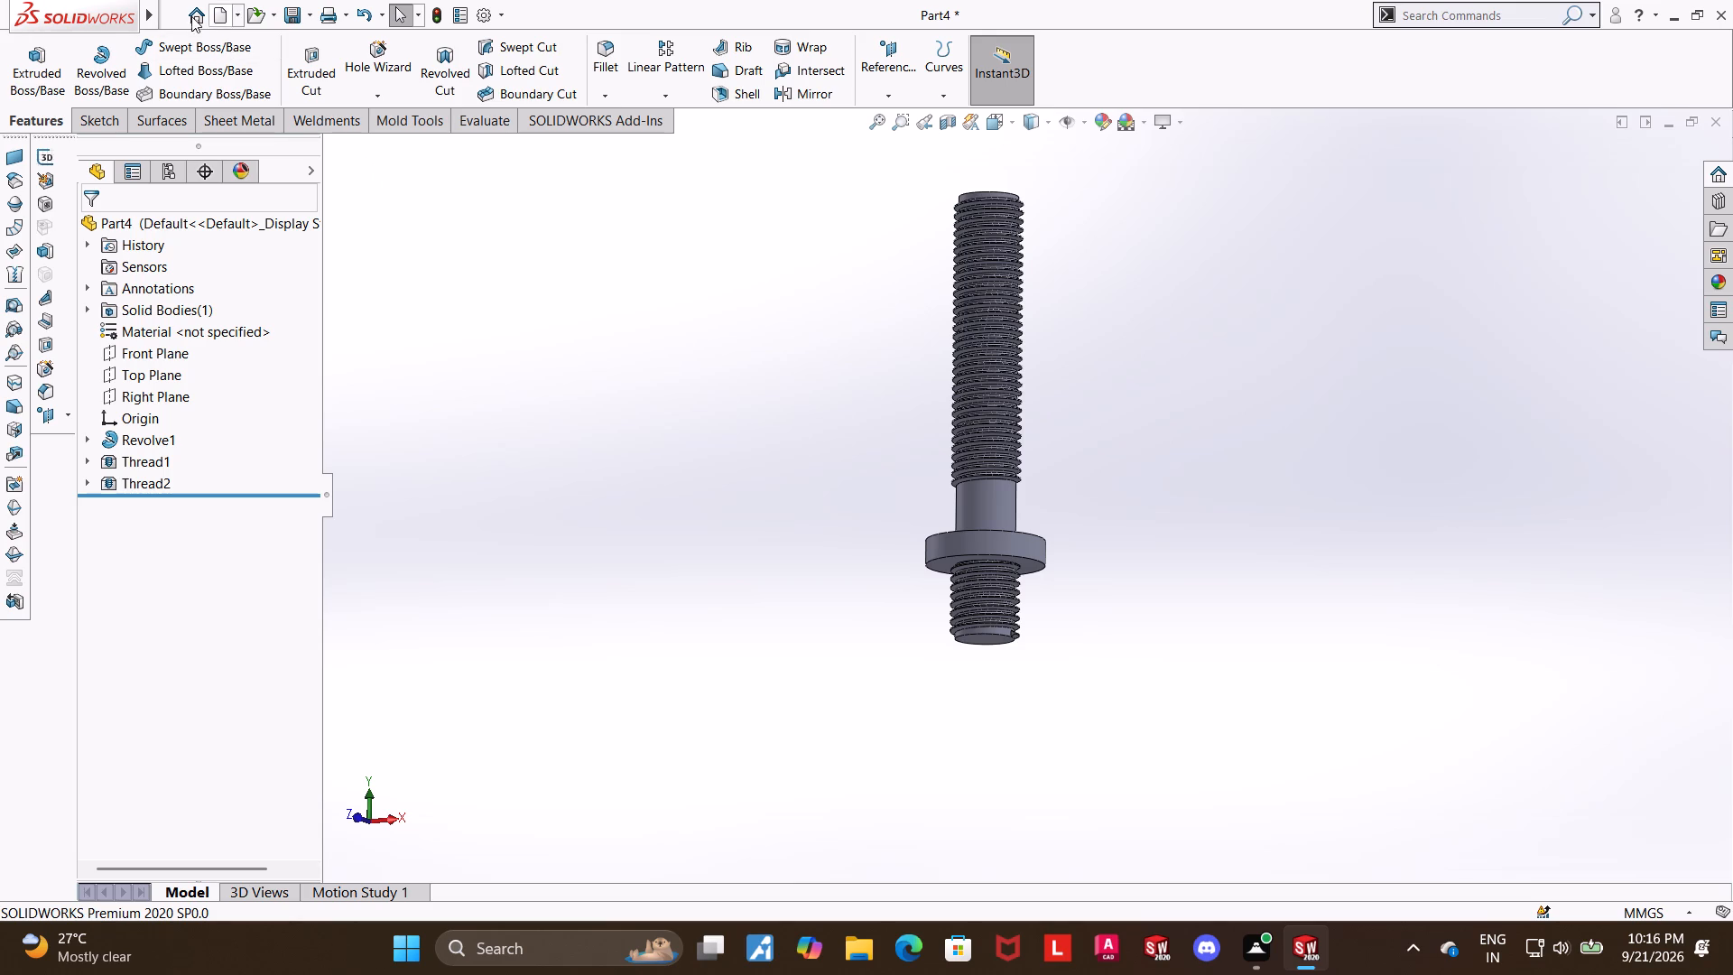
{"action": "left_click", "coordinate": [216, 246]}
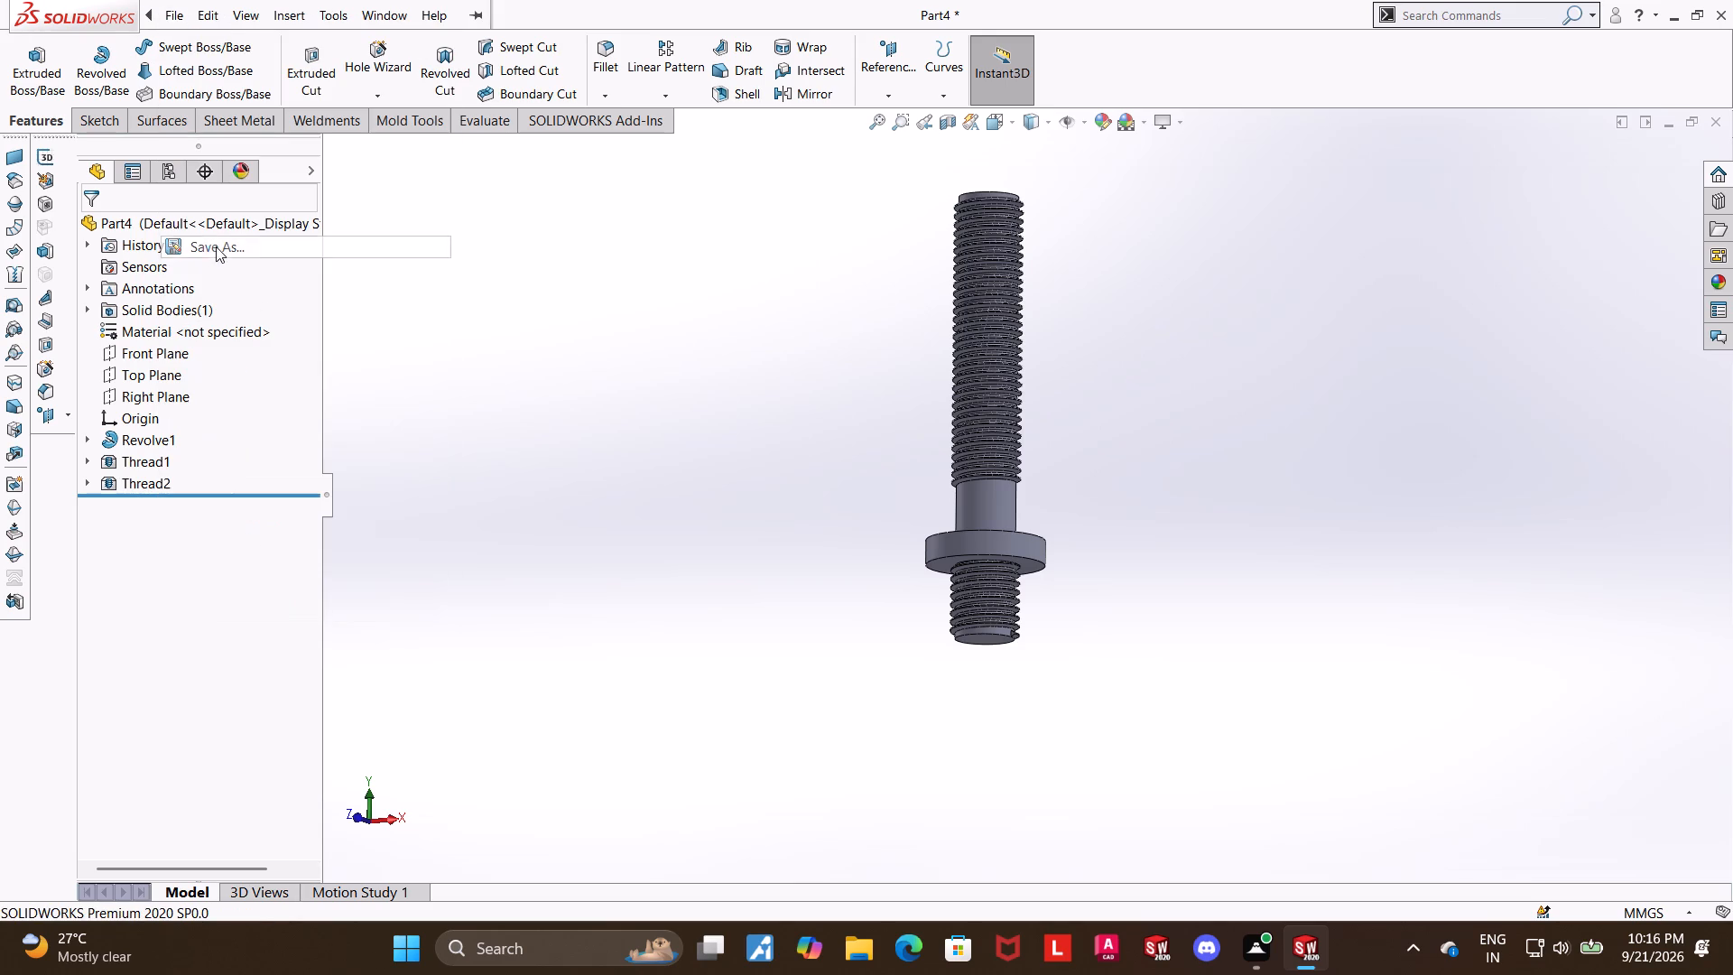
{"action": "type", "text": "stuf"}
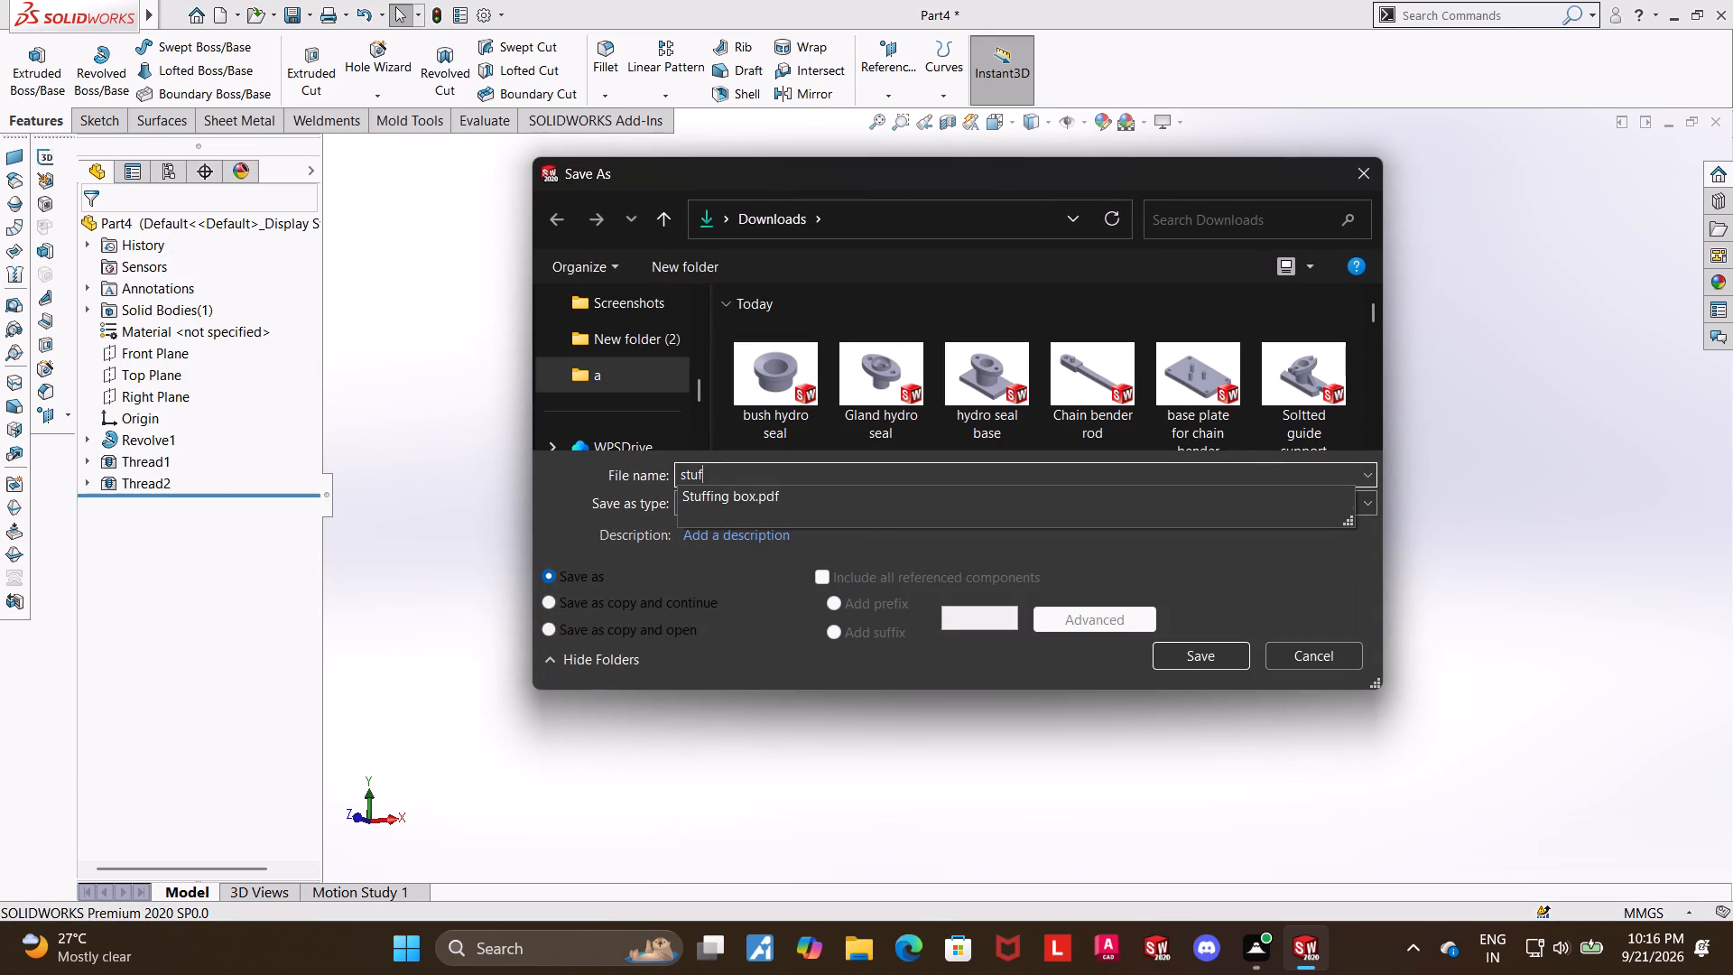
{"action": "key", "text": "BackSpace"}
{"action": "key", "text": "d"}
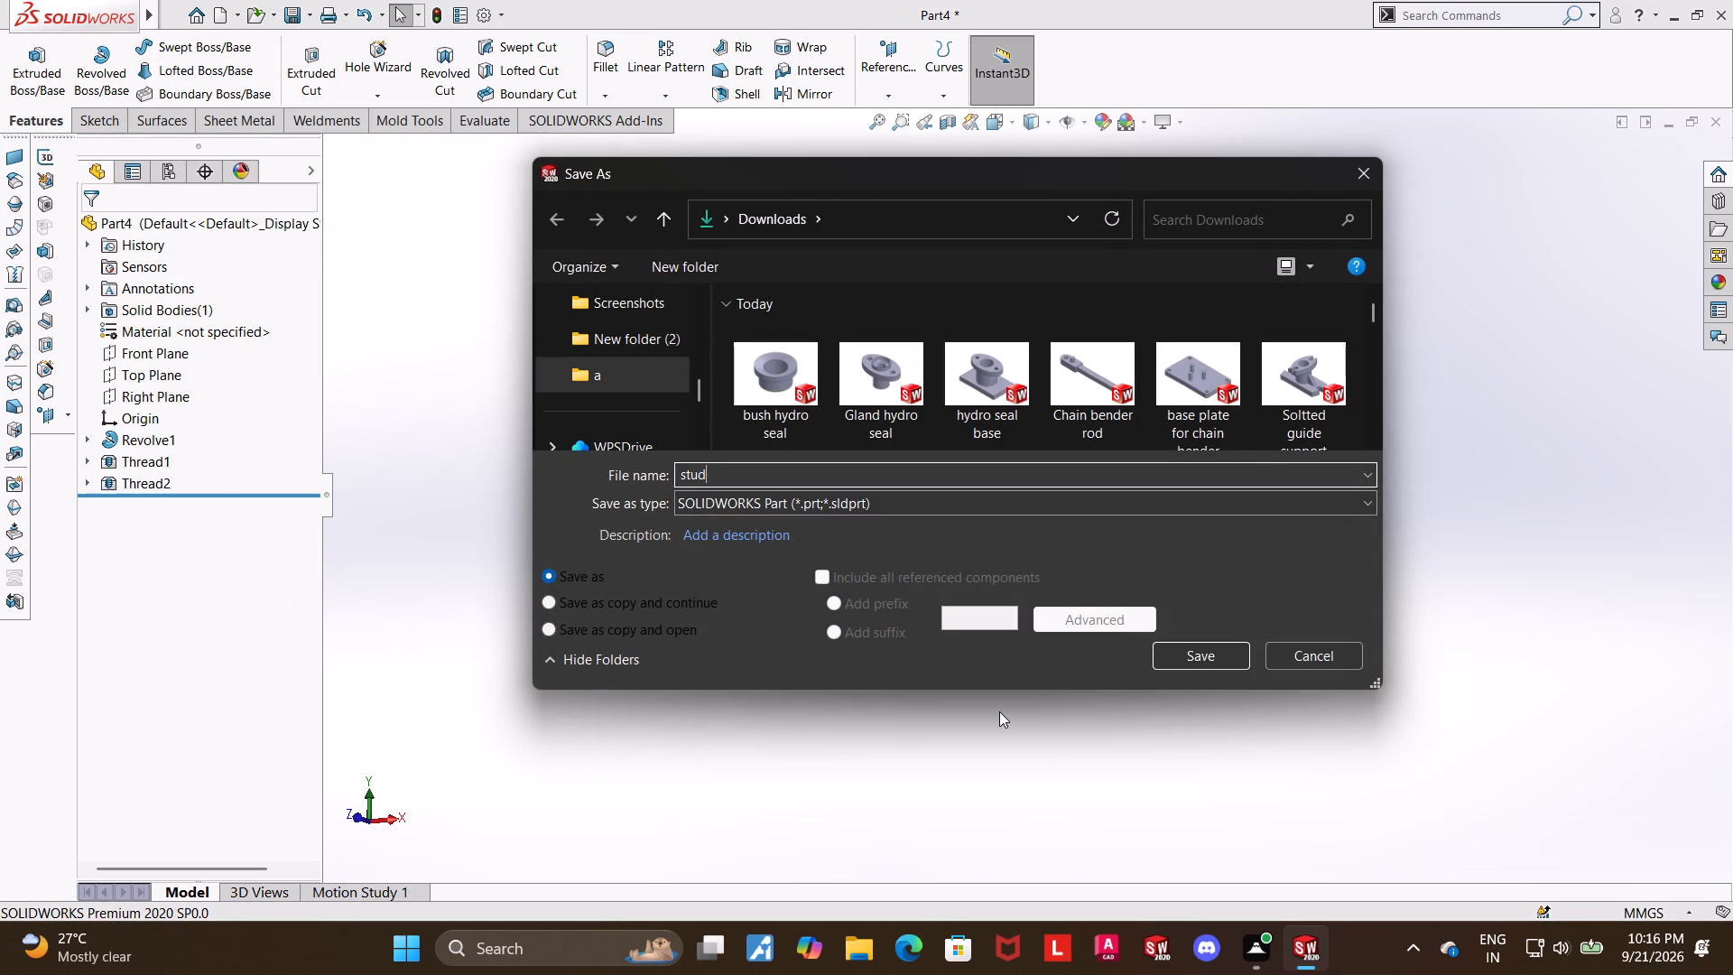
{"action": "left_click", "coordinate": [1211, 641]}
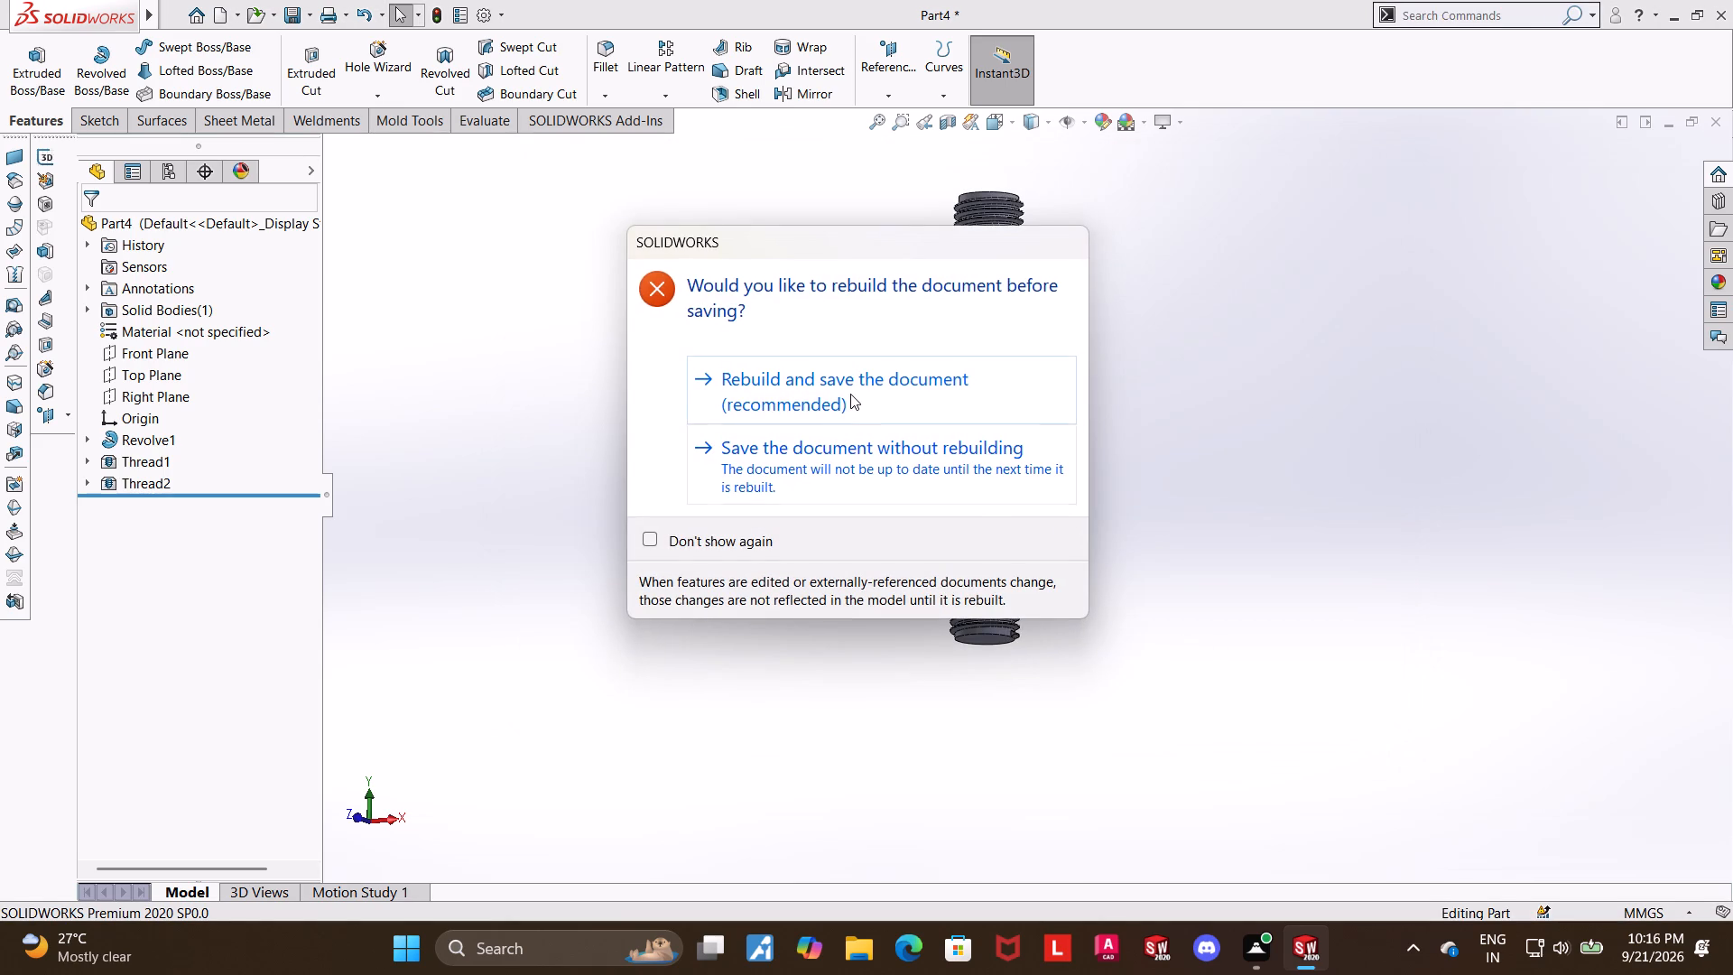
{"action": "left_click", "coordinate": [855, 391]}
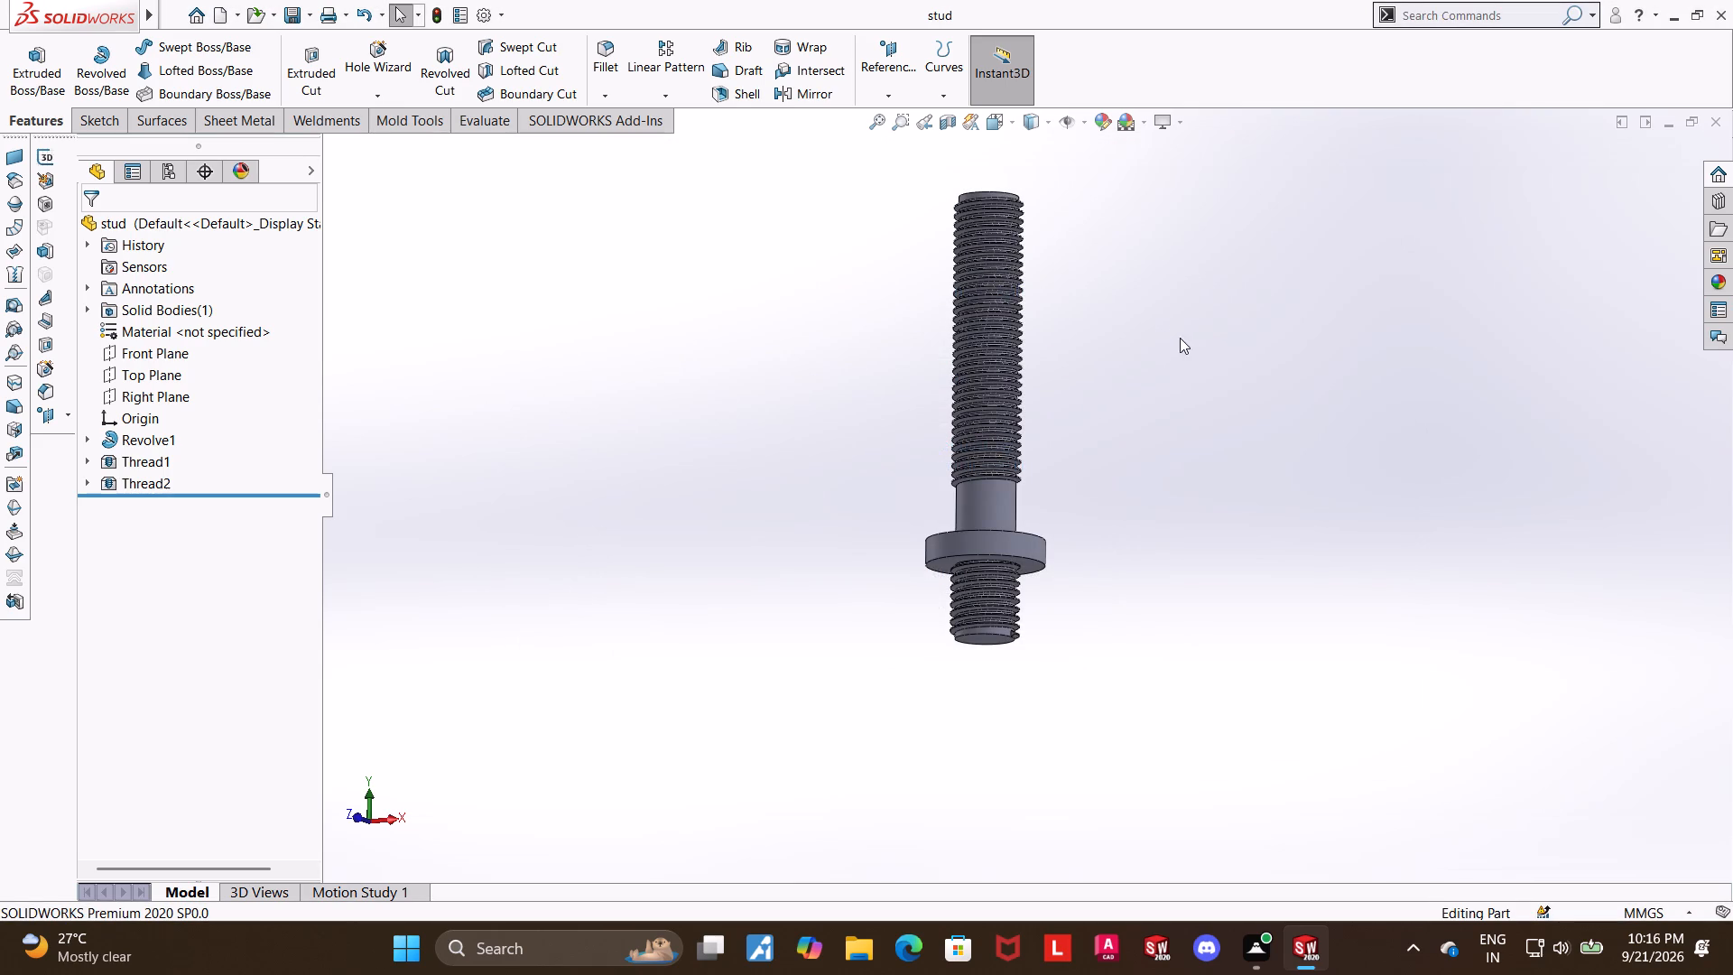
Create a new part document.
{"action": "middle_click_drag", "start_coordinate": [1165, 346], "coordinate": [1166, 531]}
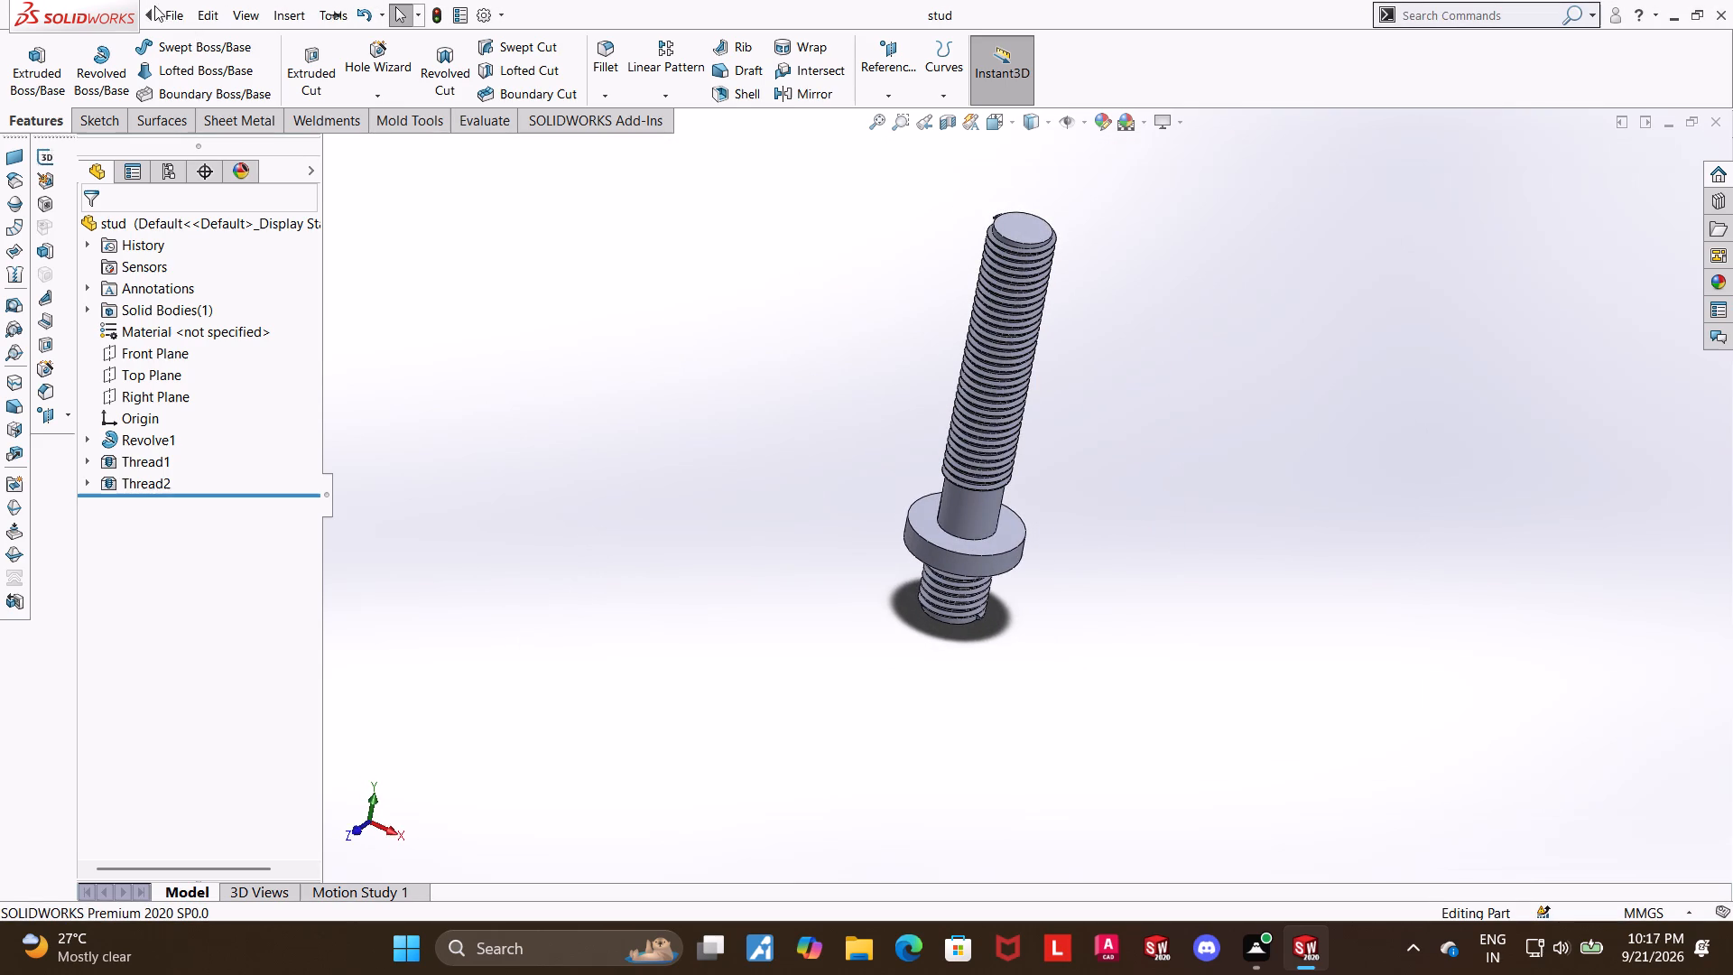
{"action": "left_click", "coordinate": [182, 42]}
{"action": "double_click", "coordinate": [432, 434]}
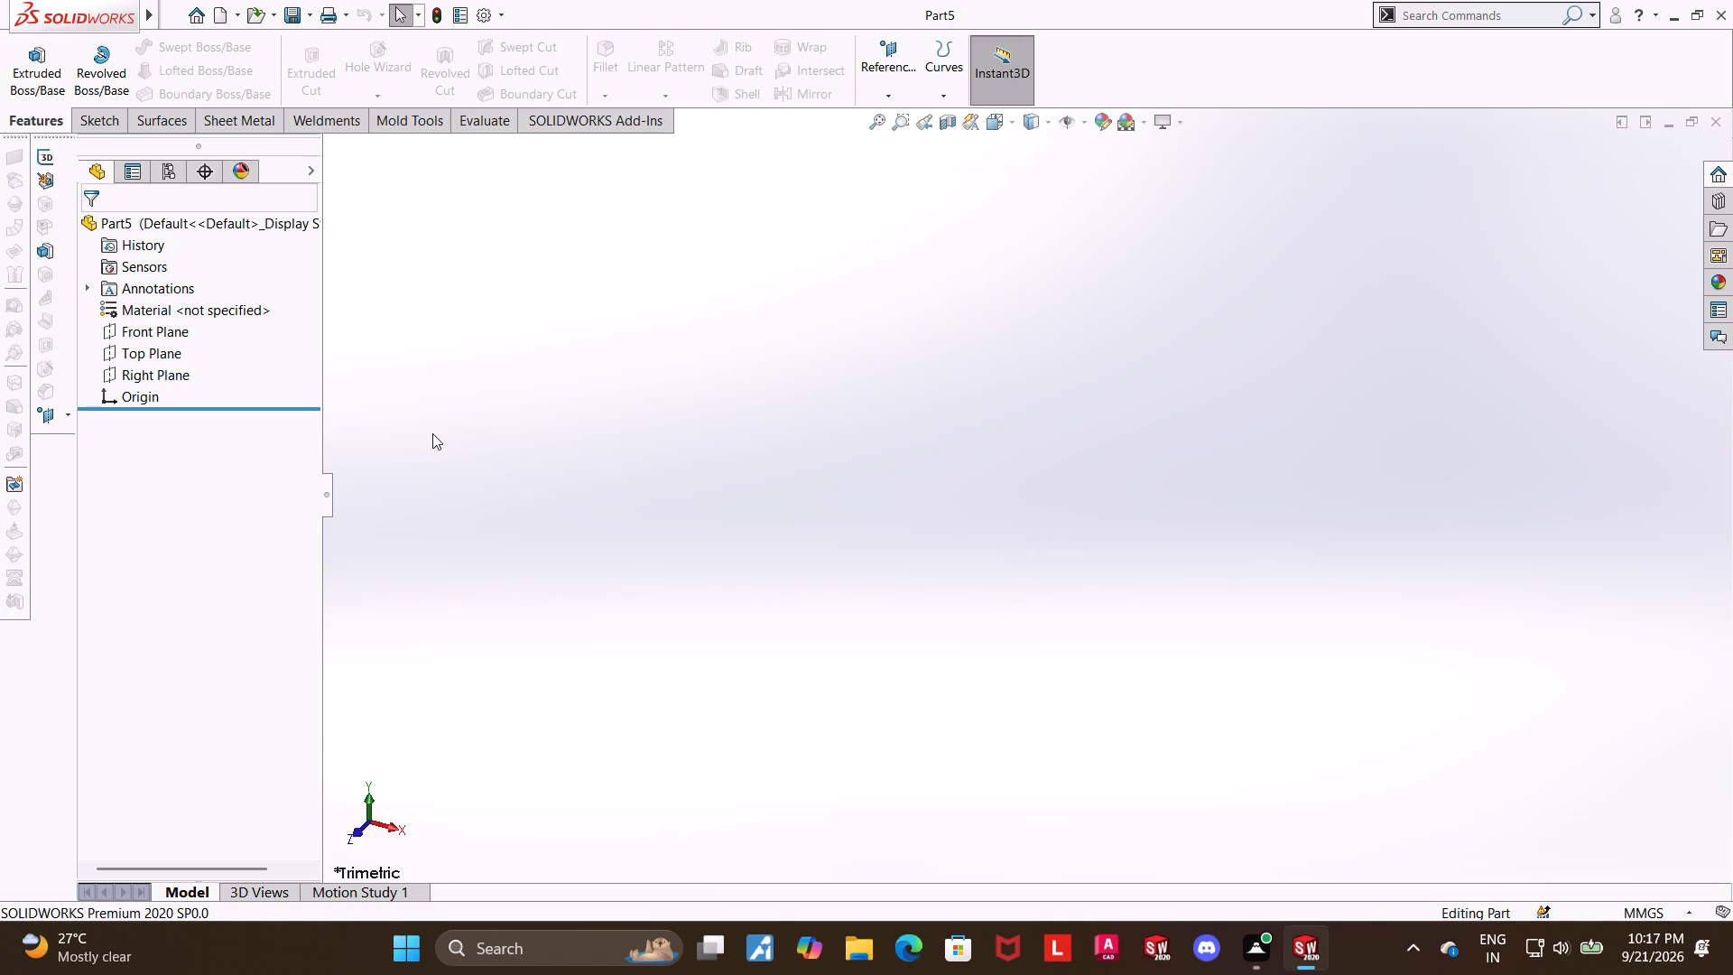
Sketch a six-sided polygon on the Top Plane, centred on the origin, with an inscribed circle about 82 mm in diameter.
{"action": "left_click", "coordinate": [134, 348]}
{"action": "left_click", "coordinate": [143, 332]}
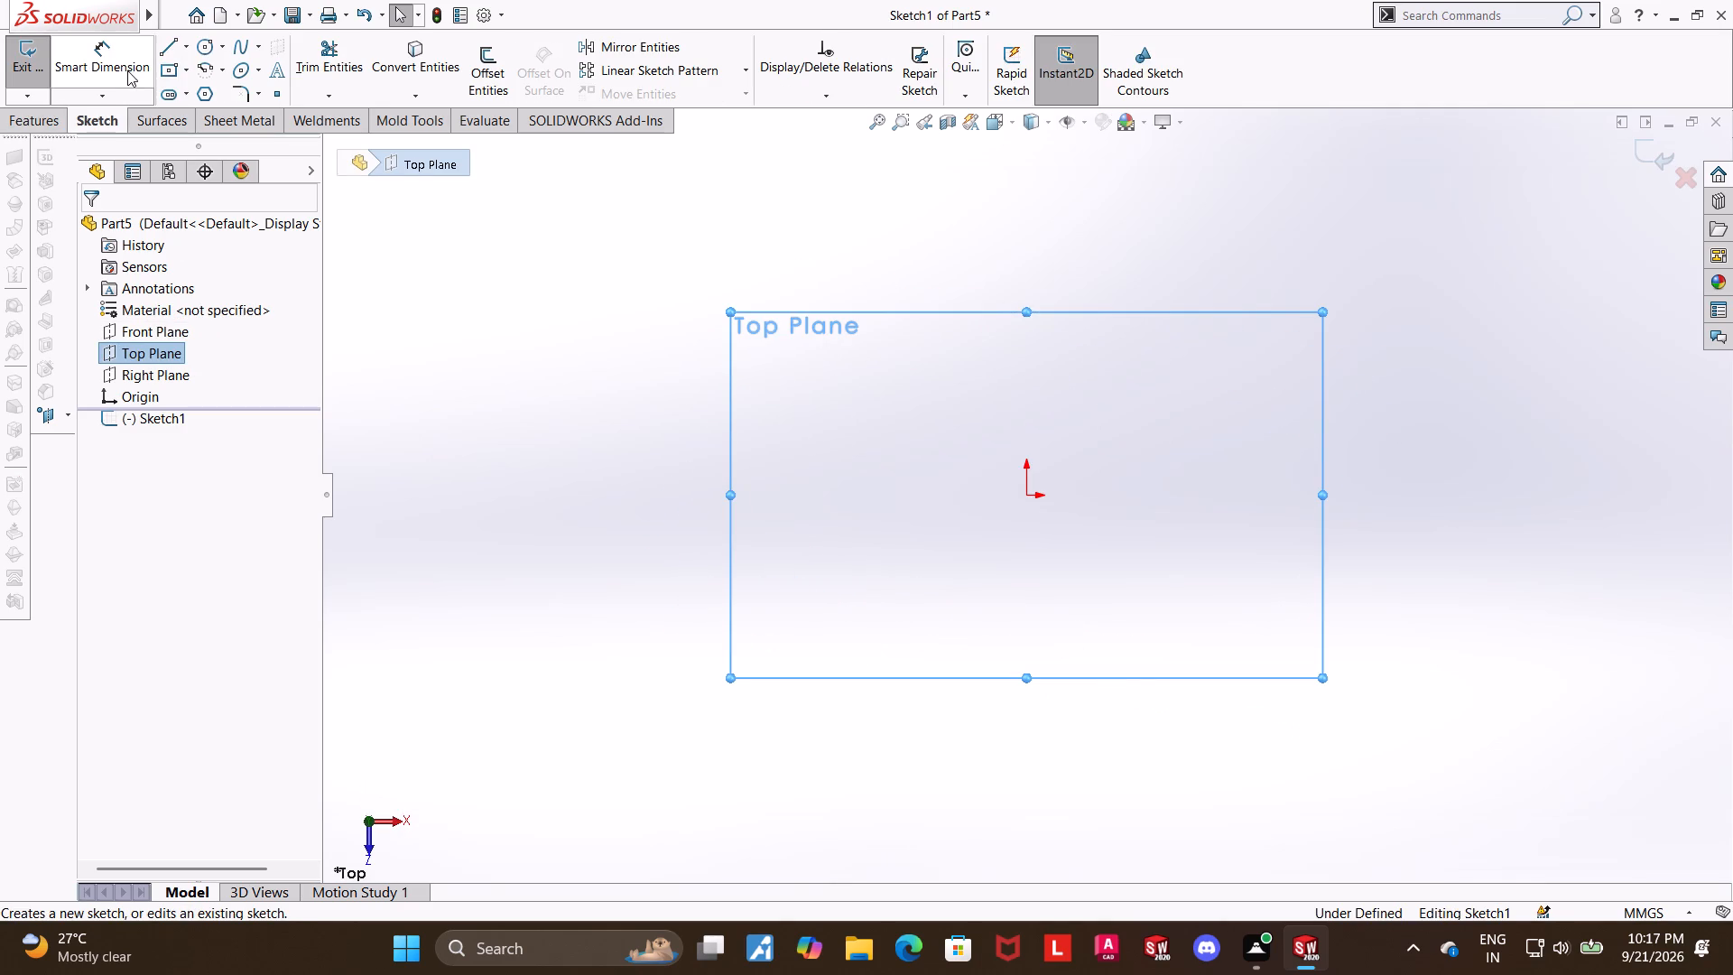
{"action": "left_click", "coordinate": [209, 96]}
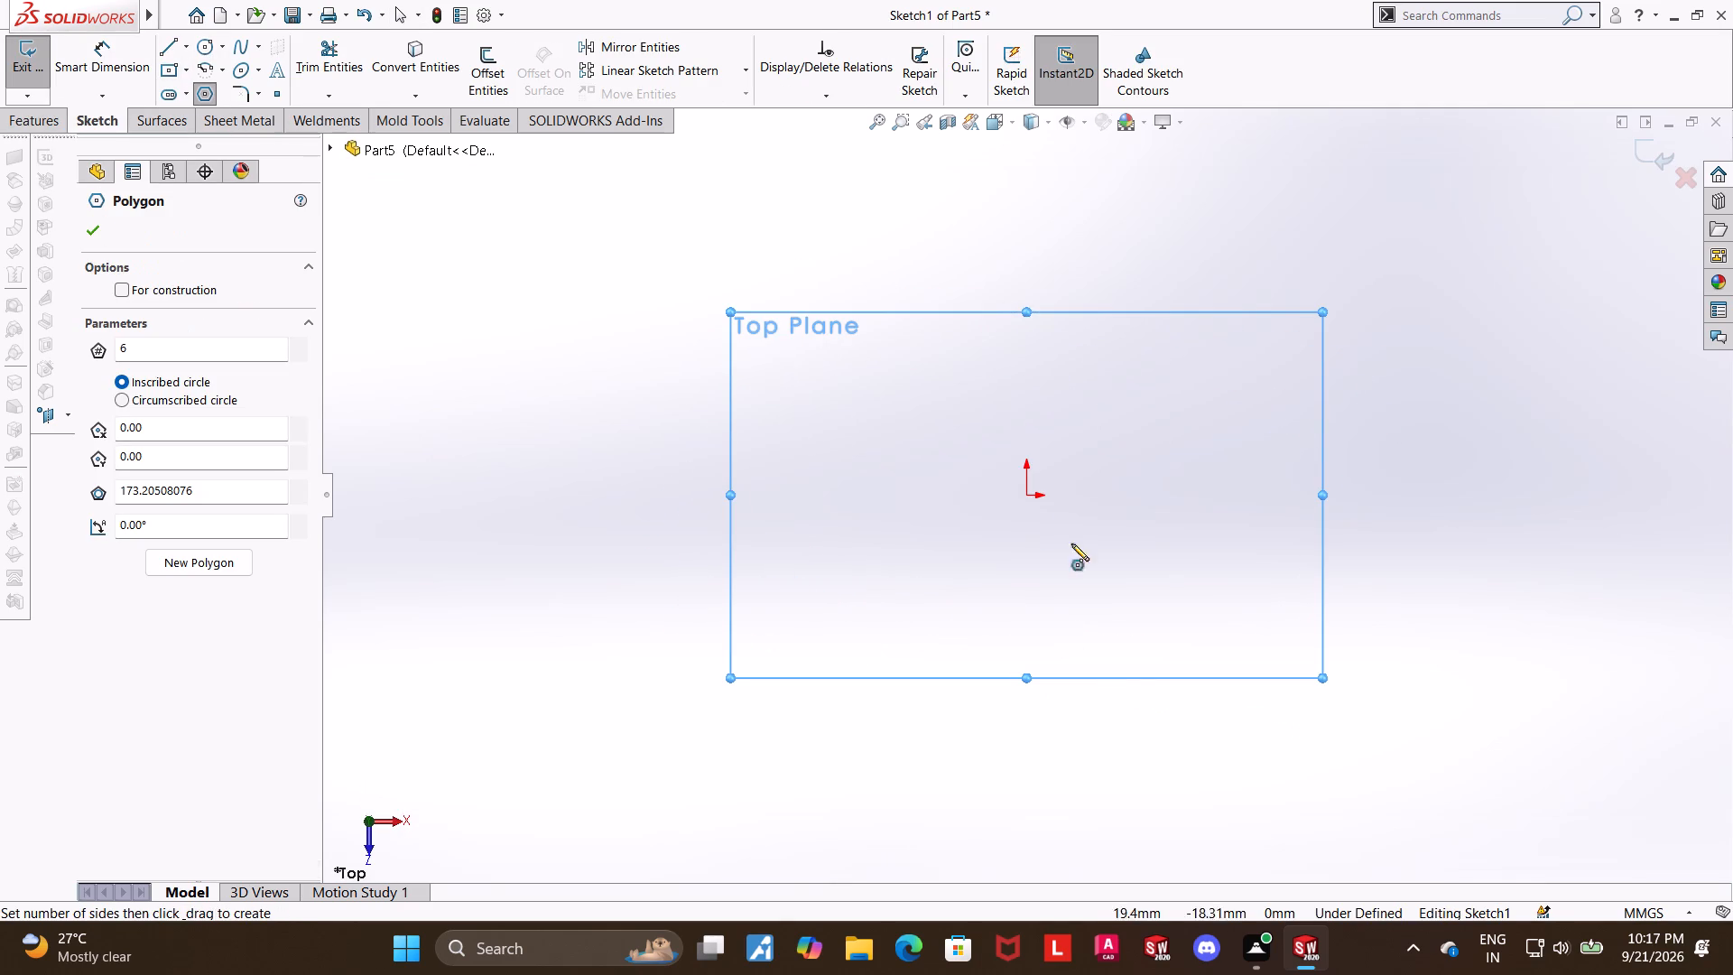
{"action": "left_click", "coordinate": [1024, 494]}
{"action": "left_click", "coordinate": [1184, 494]}
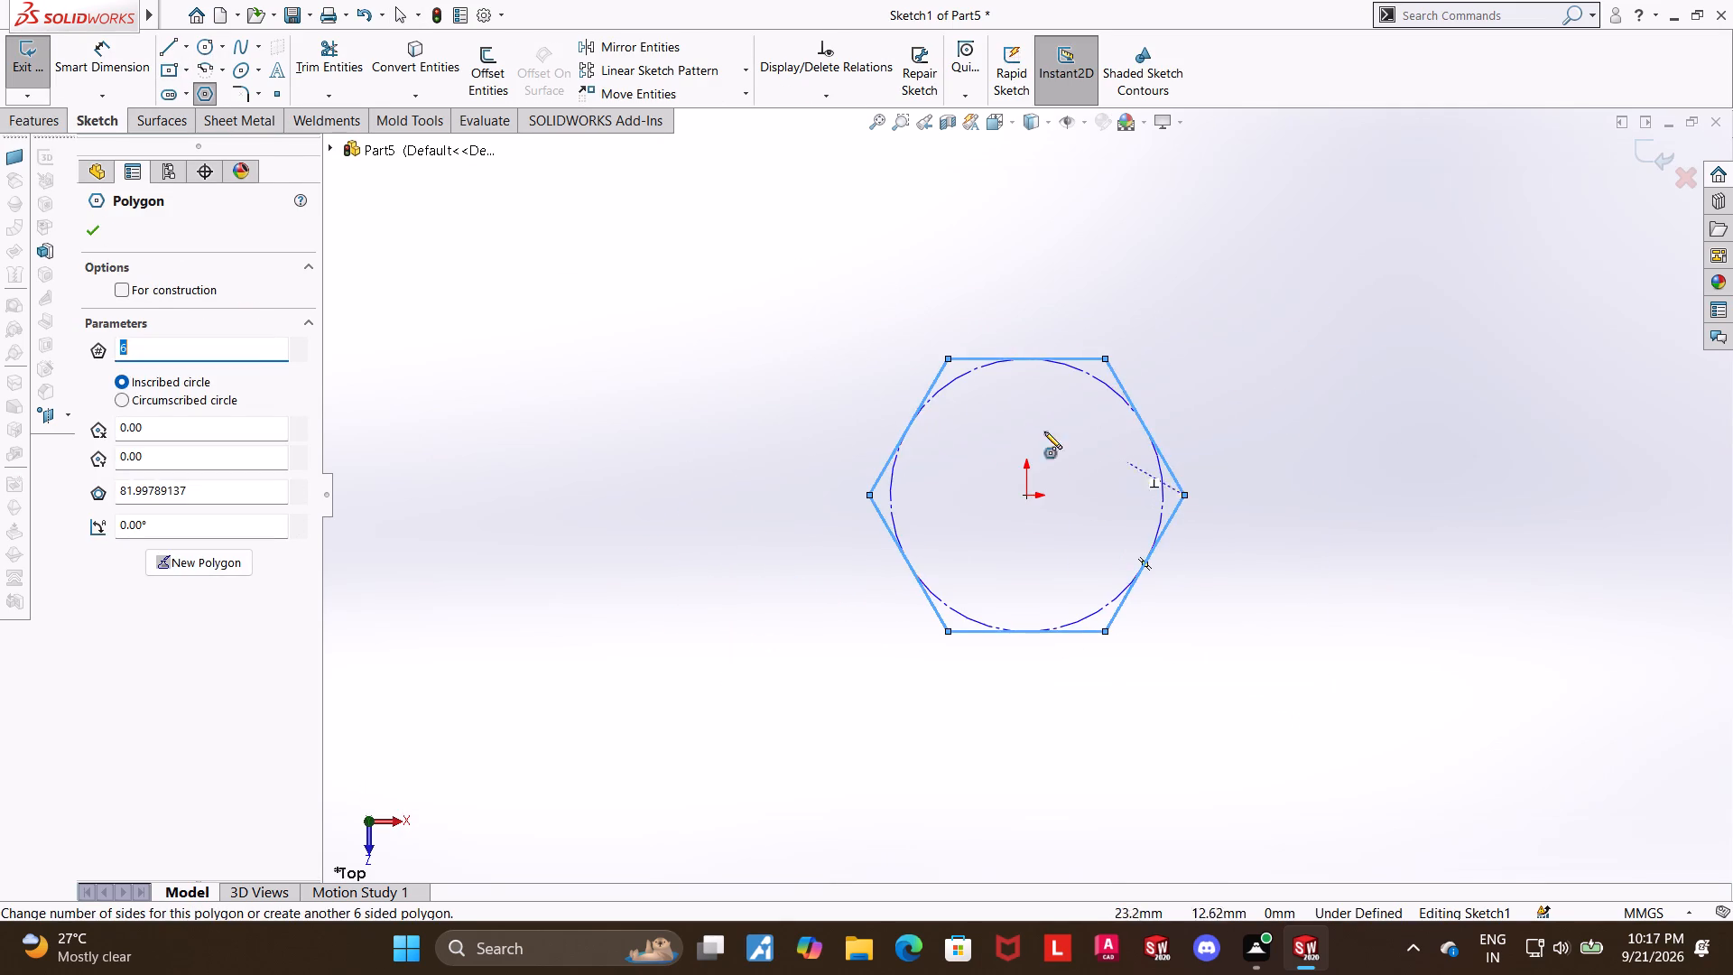
{"action": "key", "text": "Escape"}
{"action": "key", "text": "Escape"}
Dimension the hexagon's inscribed construction circle to a diameter of 12 mm.
{"action": "left_click", "coordinate": [103, 48]}
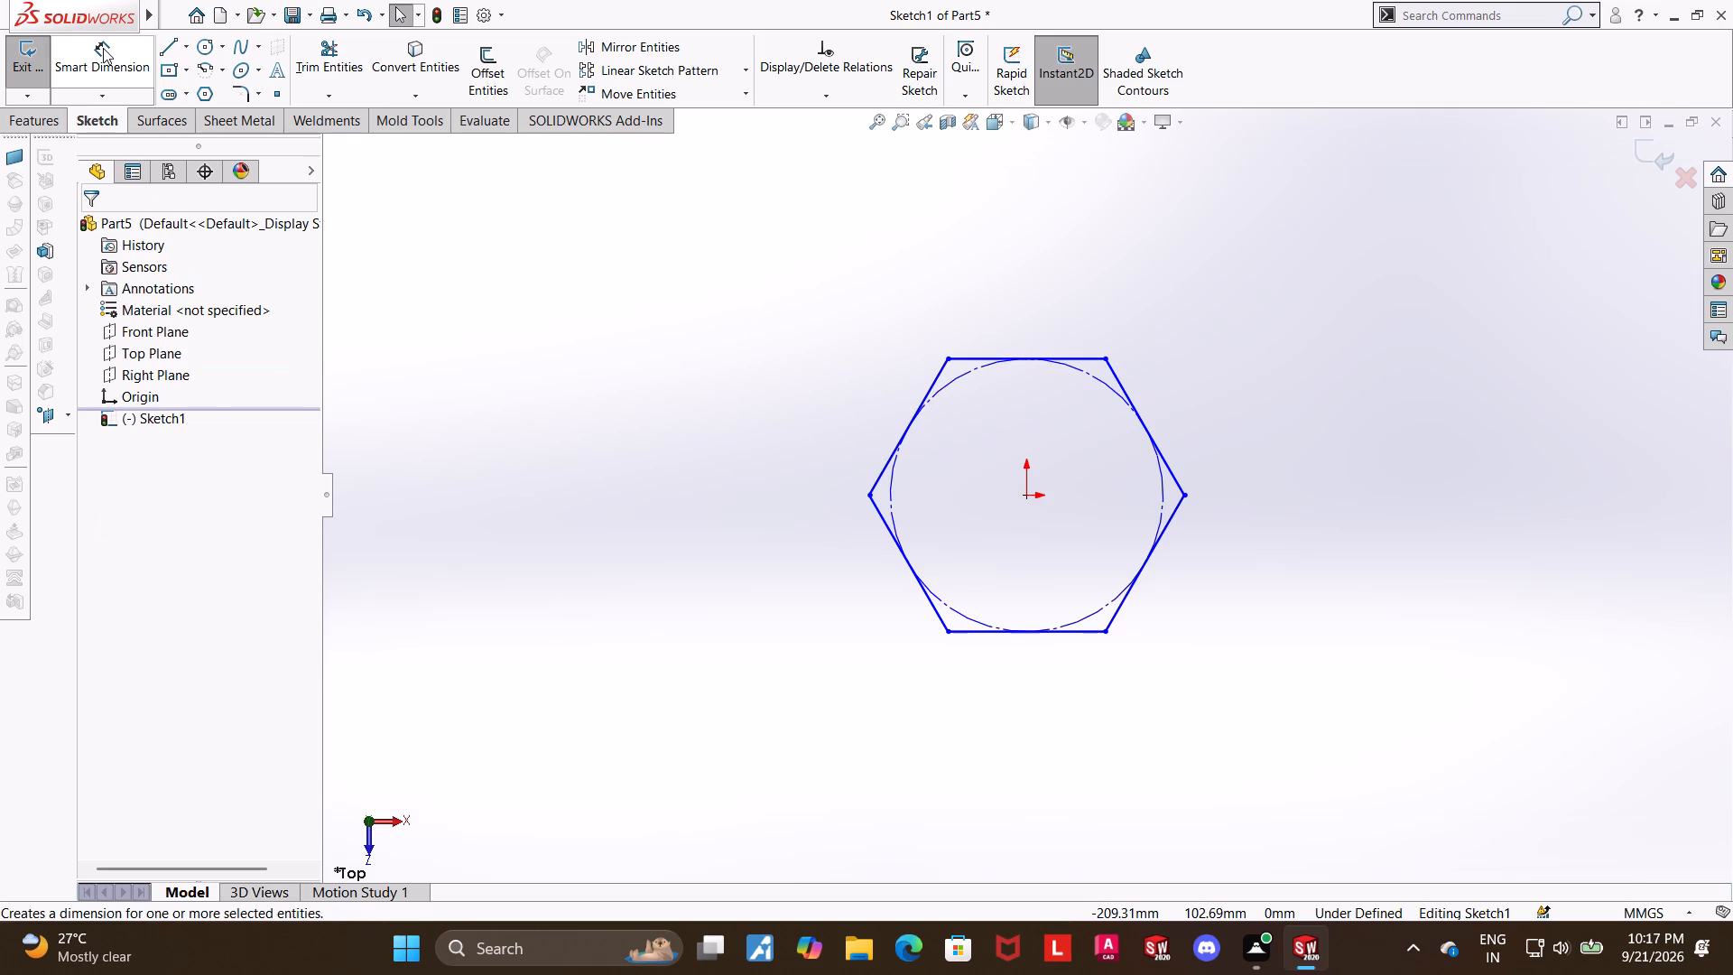
{"action": "left_click", "coordinate": [978, 372]}
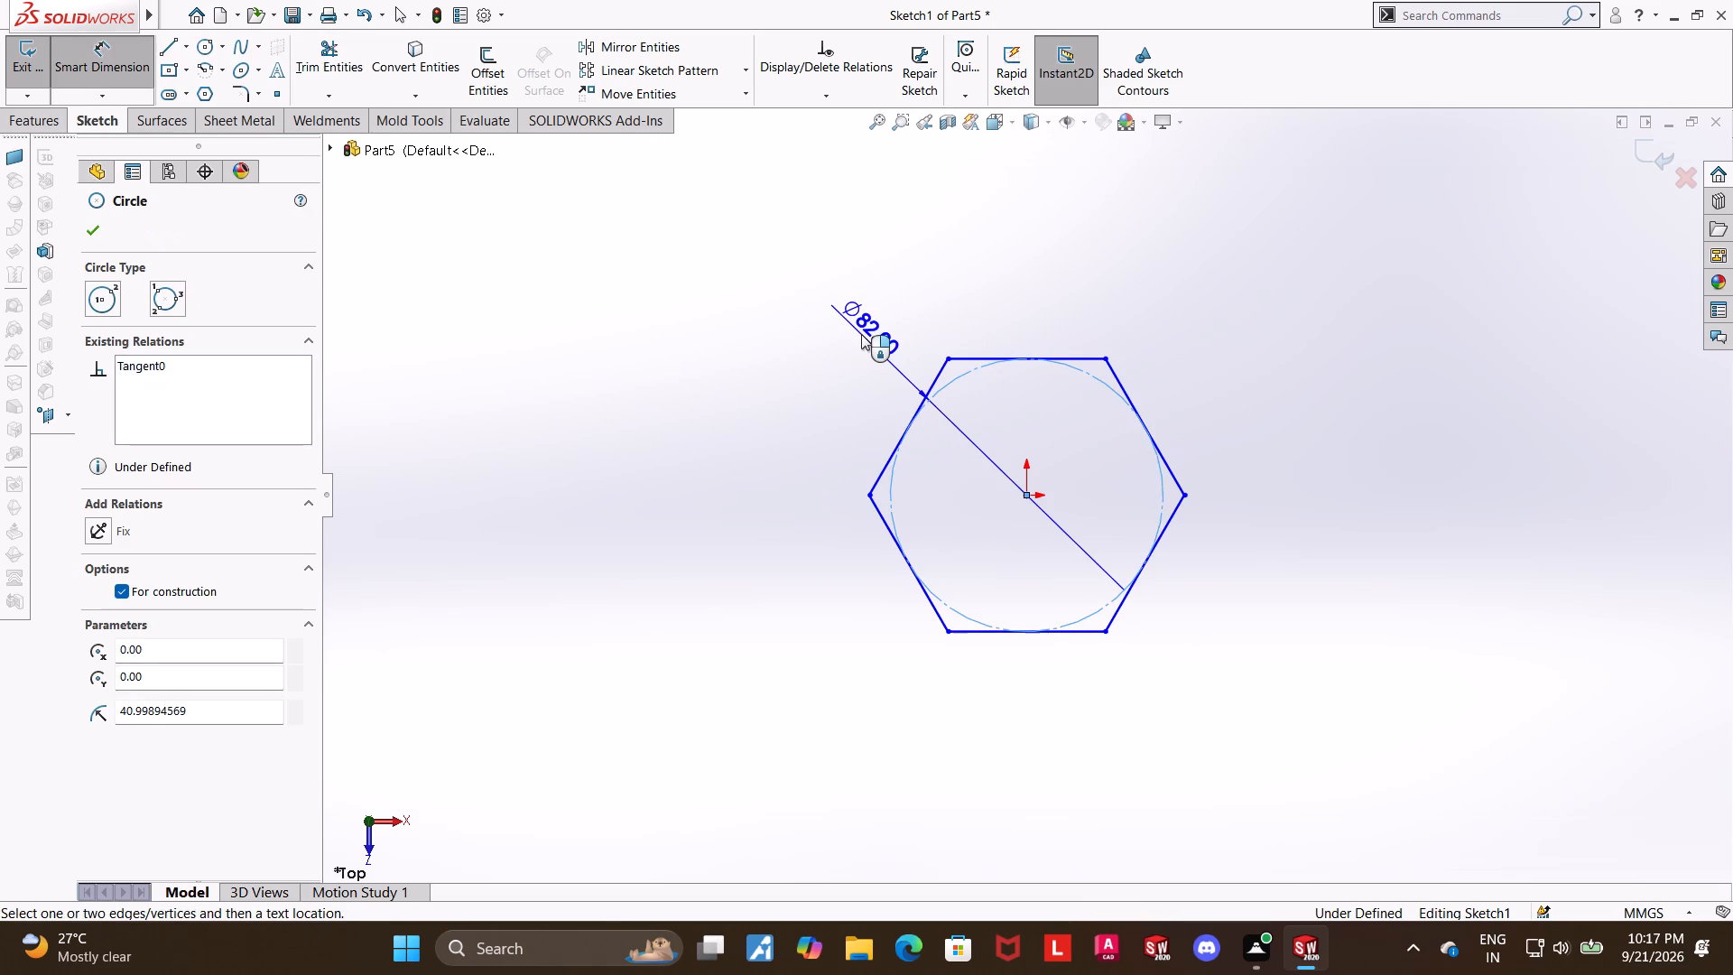
{"action": "left_click", "coordinate": [861, 334]}
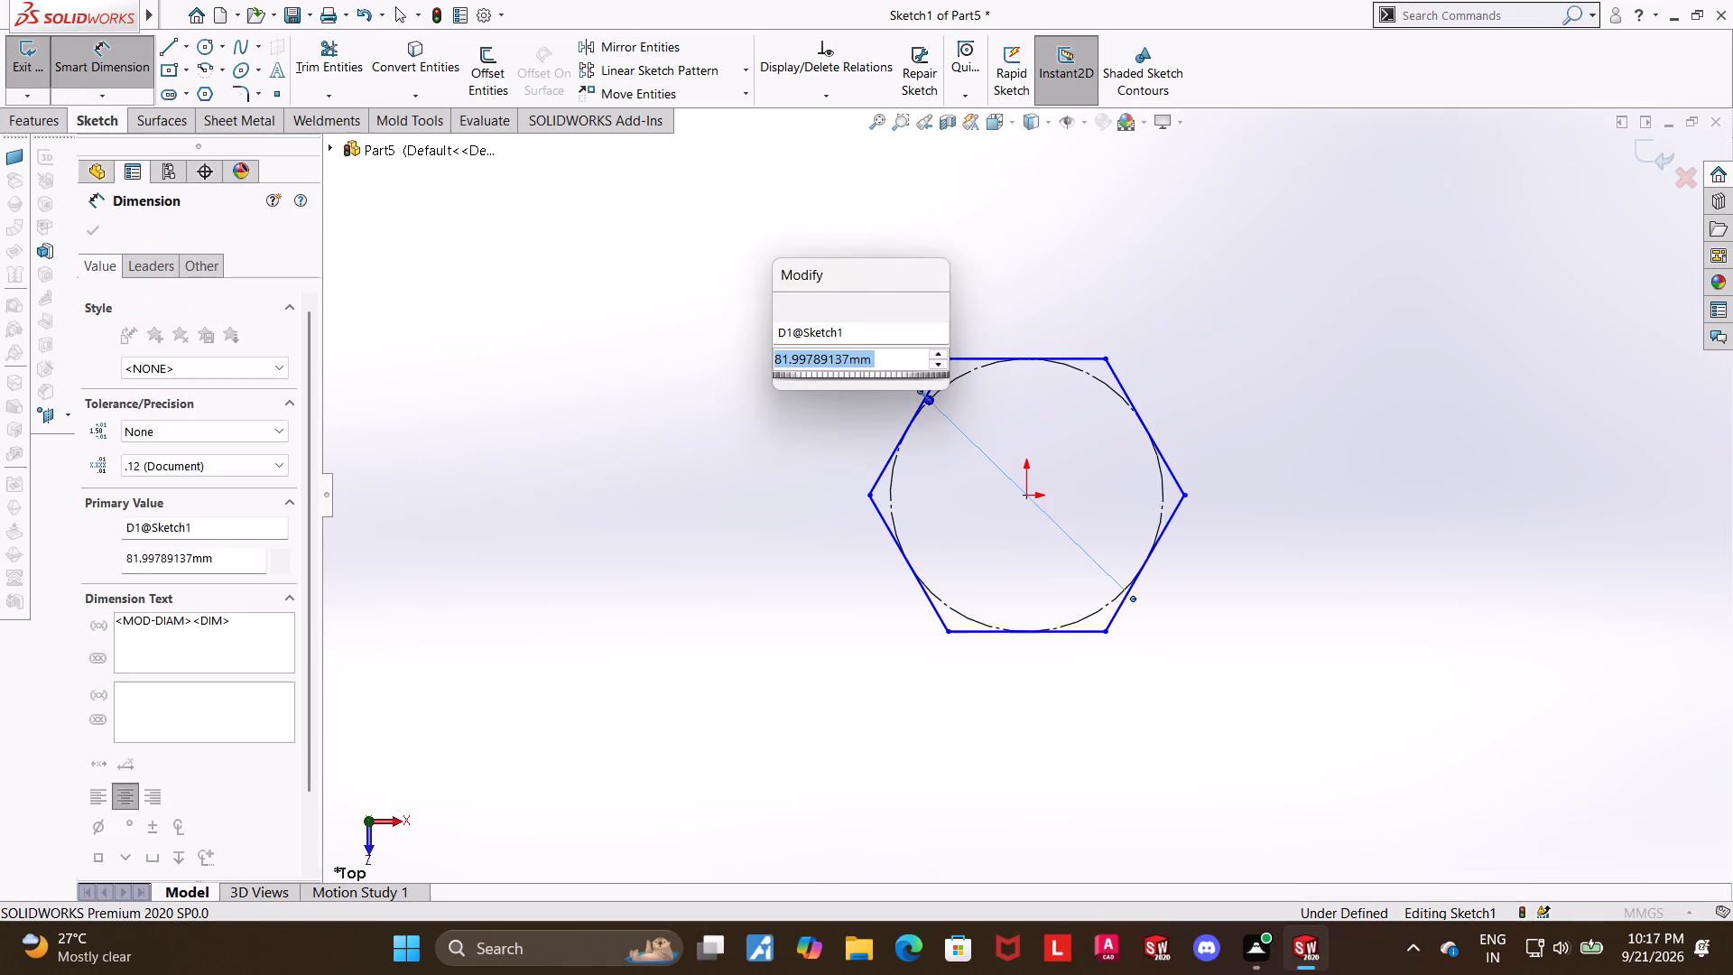
{"action": "type", "text": "12"}
{"action": "key", "text": "Return"}
{"action": "key", "text": "Escape"}
{"action": "key", "text": "Escape"}
{"action": "key", "text": "Escape"}
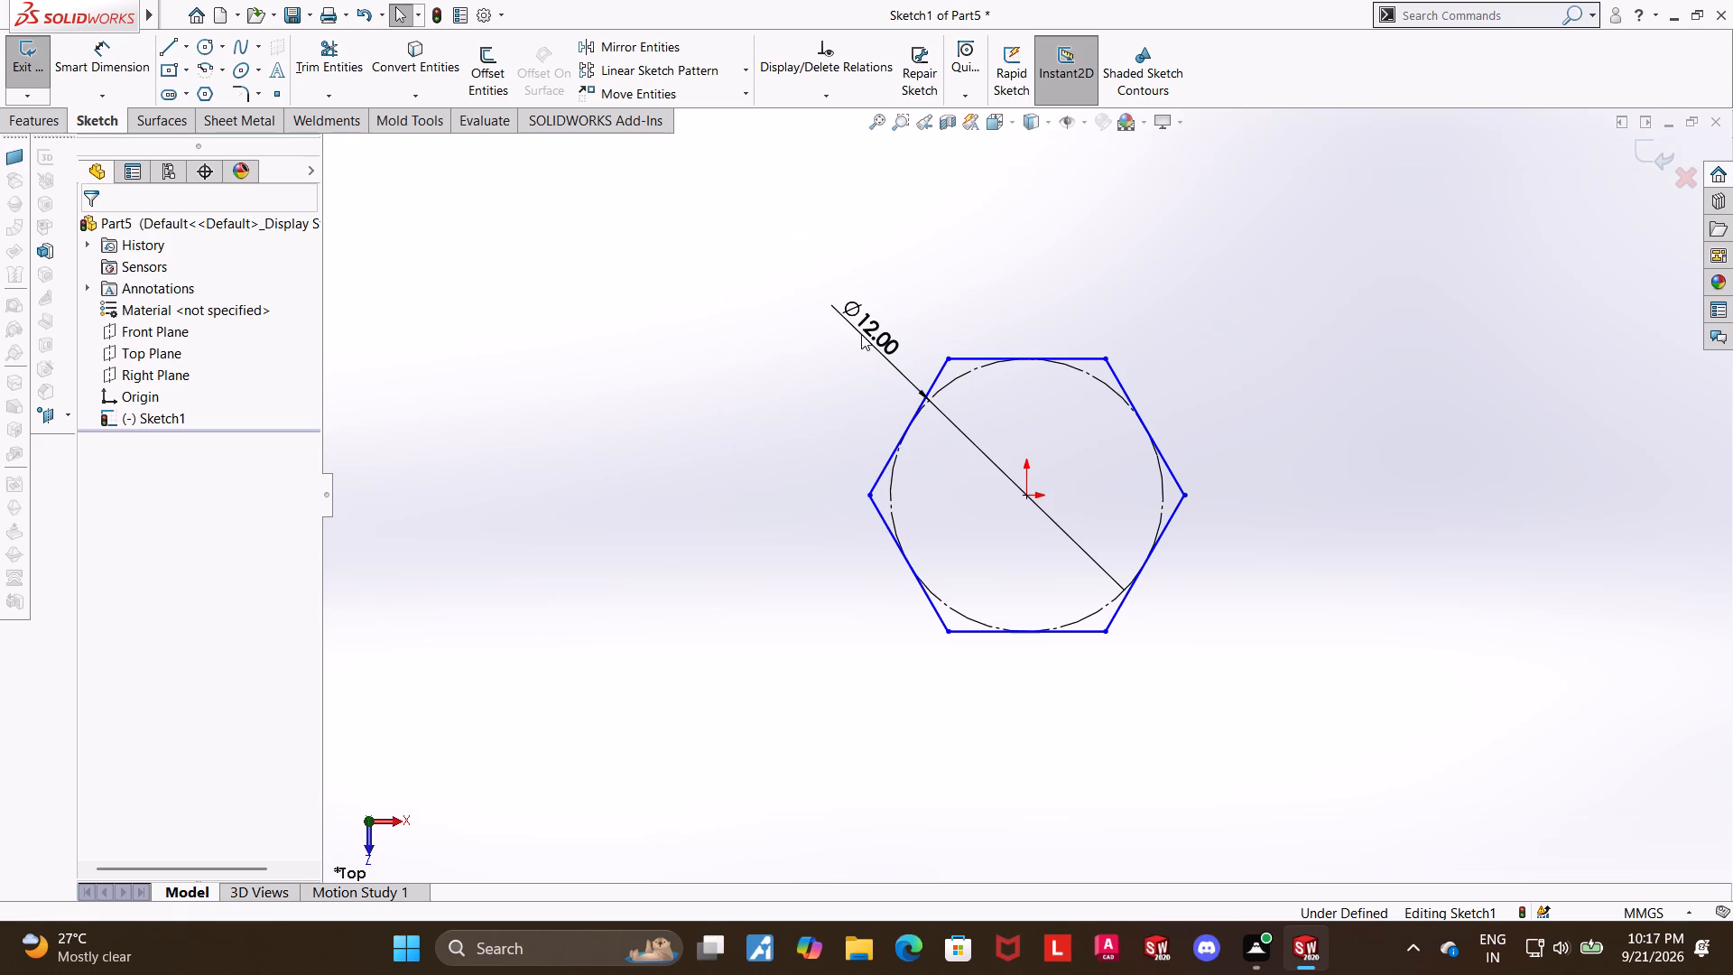
{"action": "scroll", "coordinate": [883, 365], "scroll_direction": "up", "scroll_amount": 1}
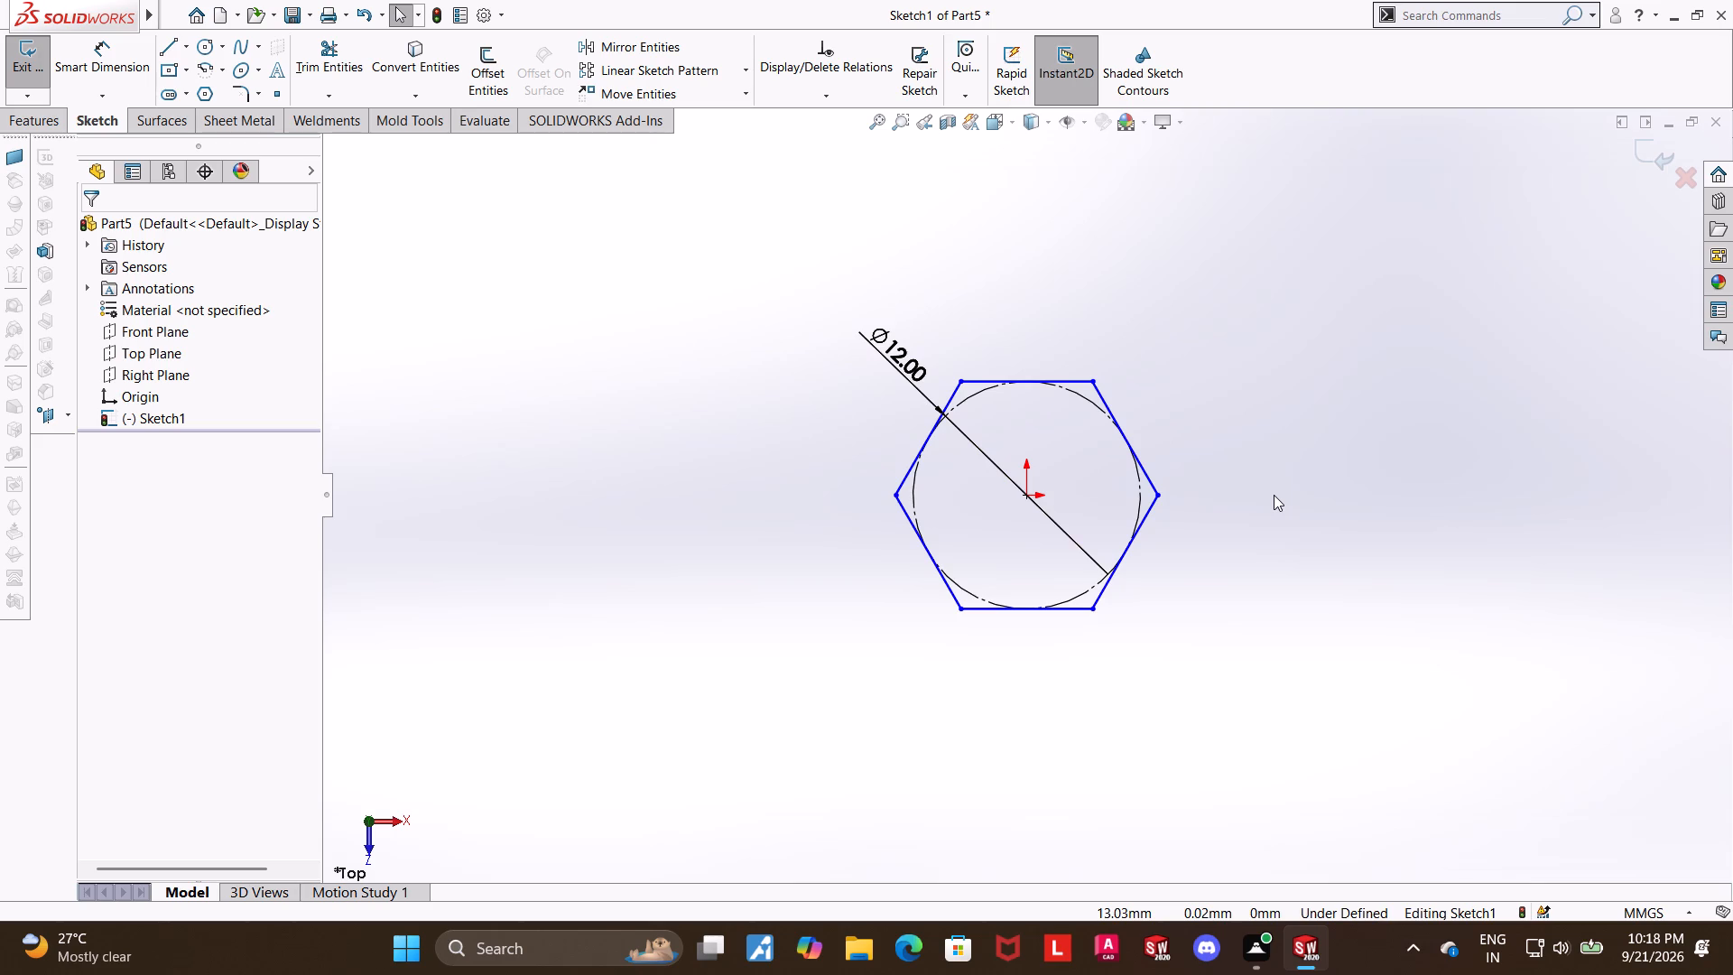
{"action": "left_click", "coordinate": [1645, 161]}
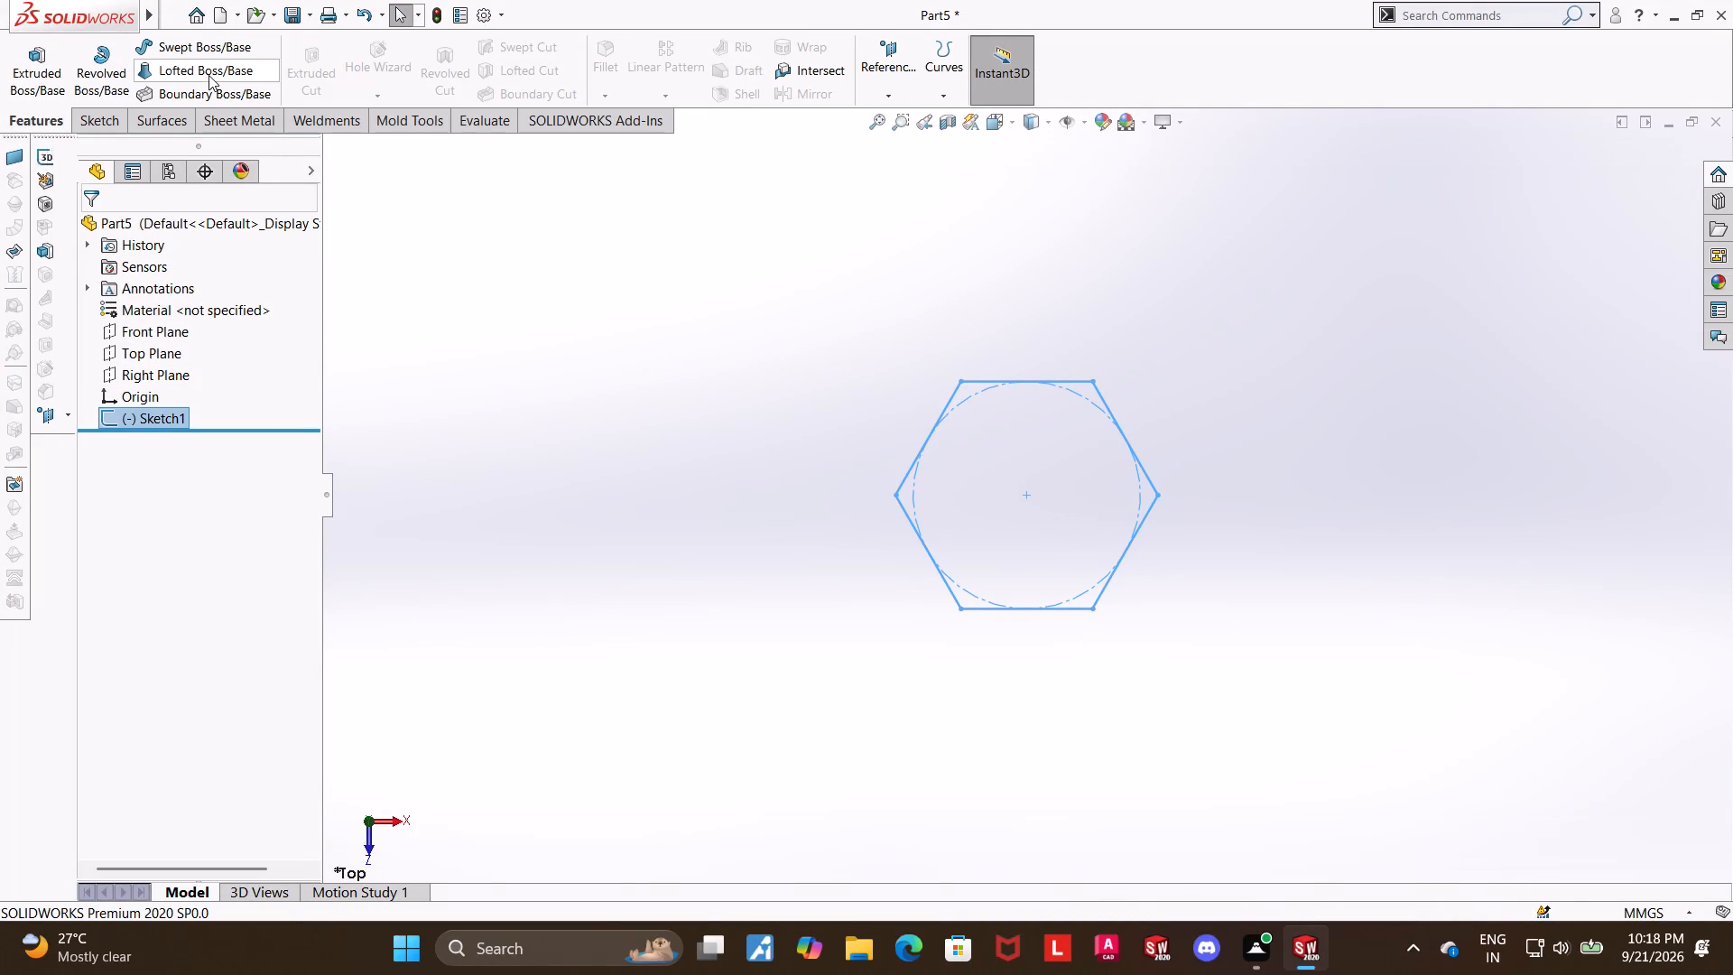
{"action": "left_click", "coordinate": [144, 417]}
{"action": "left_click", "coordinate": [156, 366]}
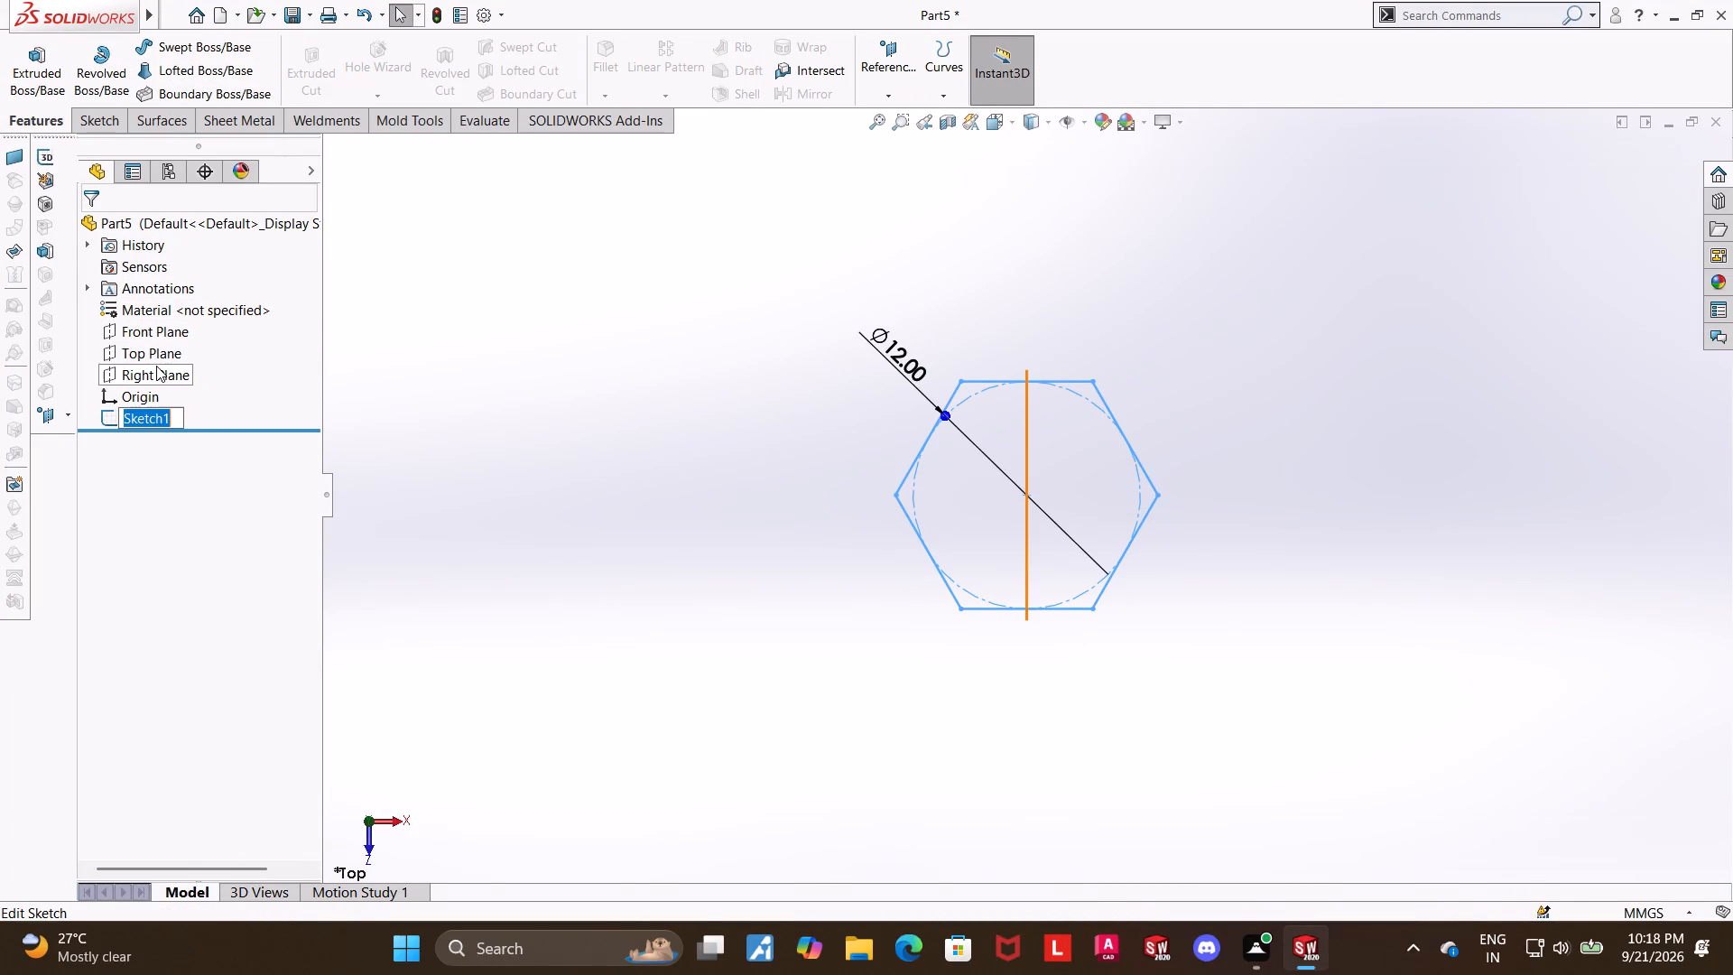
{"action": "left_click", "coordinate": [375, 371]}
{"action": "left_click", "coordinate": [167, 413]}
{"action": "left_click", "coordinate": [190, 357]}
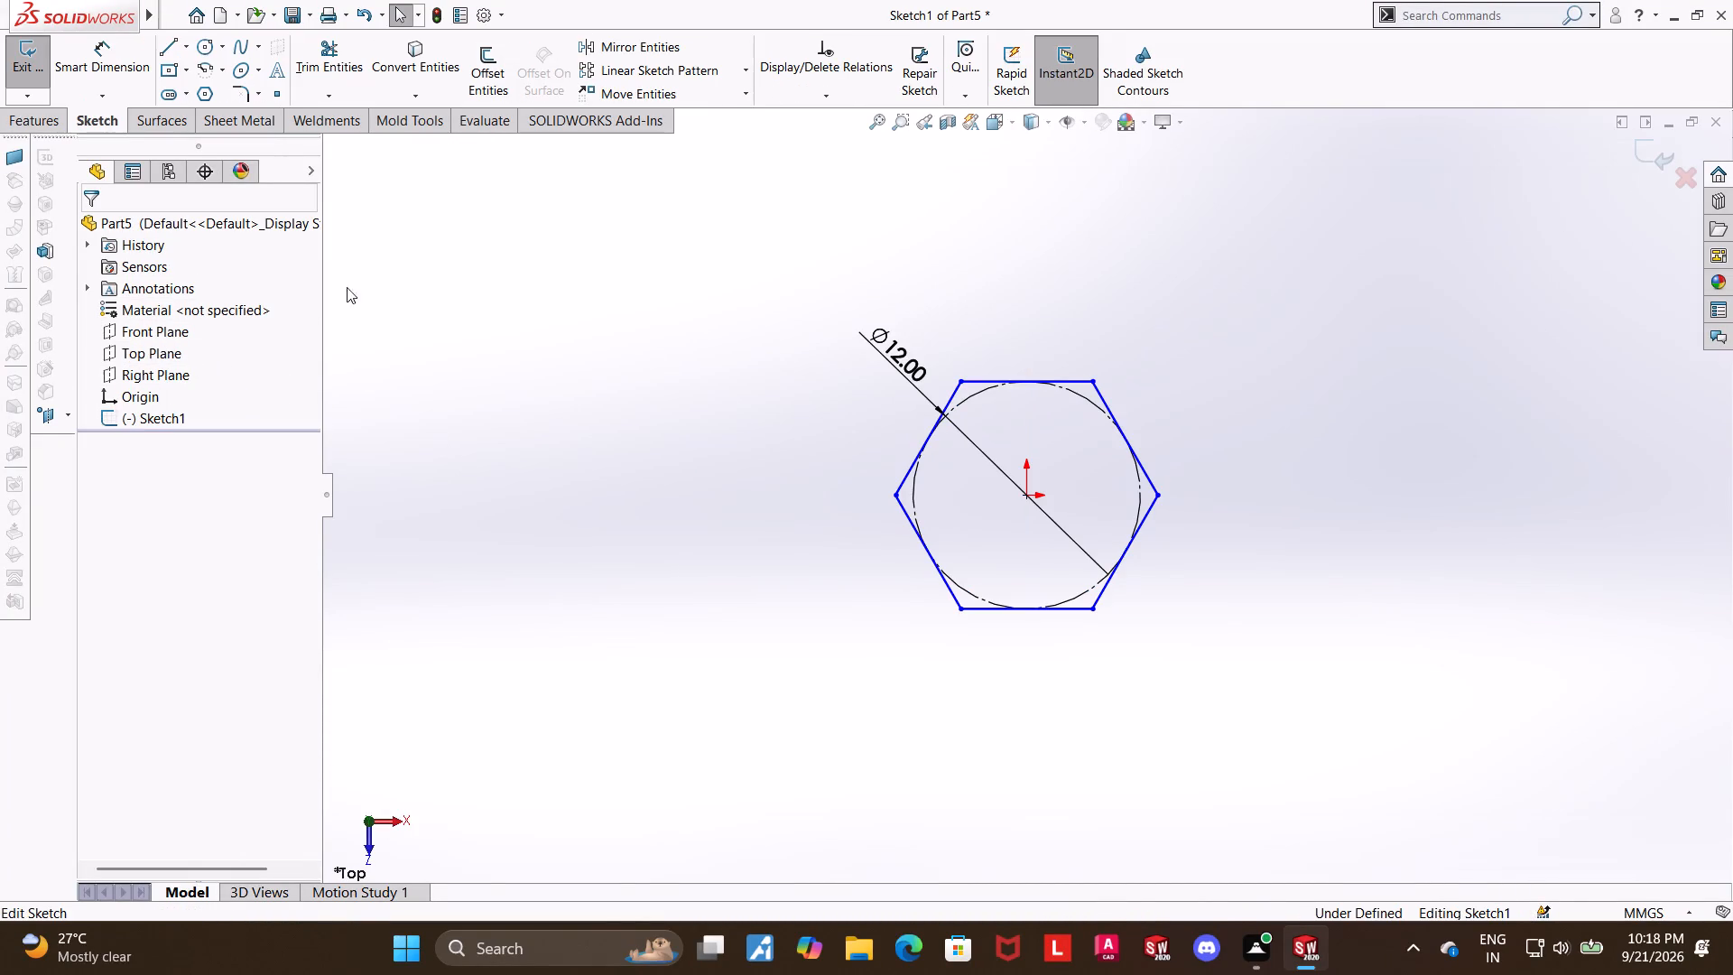
Draw a circle about 9 mm in diameter inside the hexagon, centred on the origin.
{"action": "left_click", "coordinate": [209, 43]}
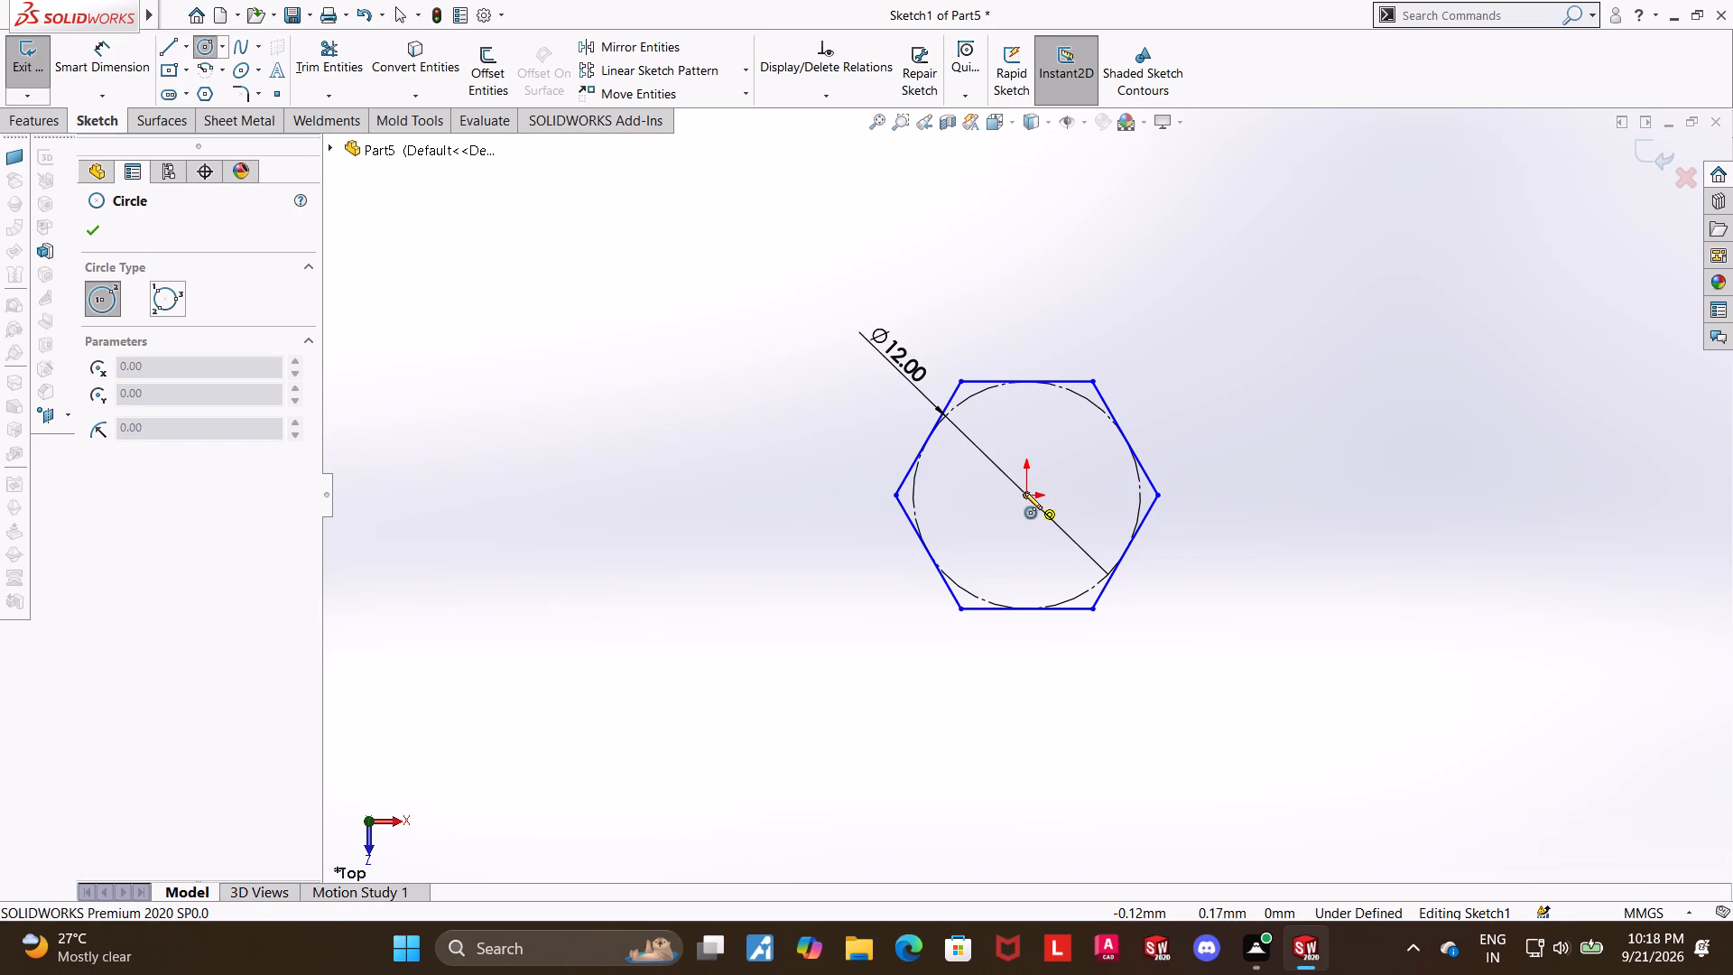
{"action": "left_click", "coordinate": [1025, 492]}
{"action": "left_click", "coordinate": [1080, 428]}
{"action": "key", "text": "Escape"}
{"action": "key", "text": "Escape"}
{"action": "key", "text": "Escape"}
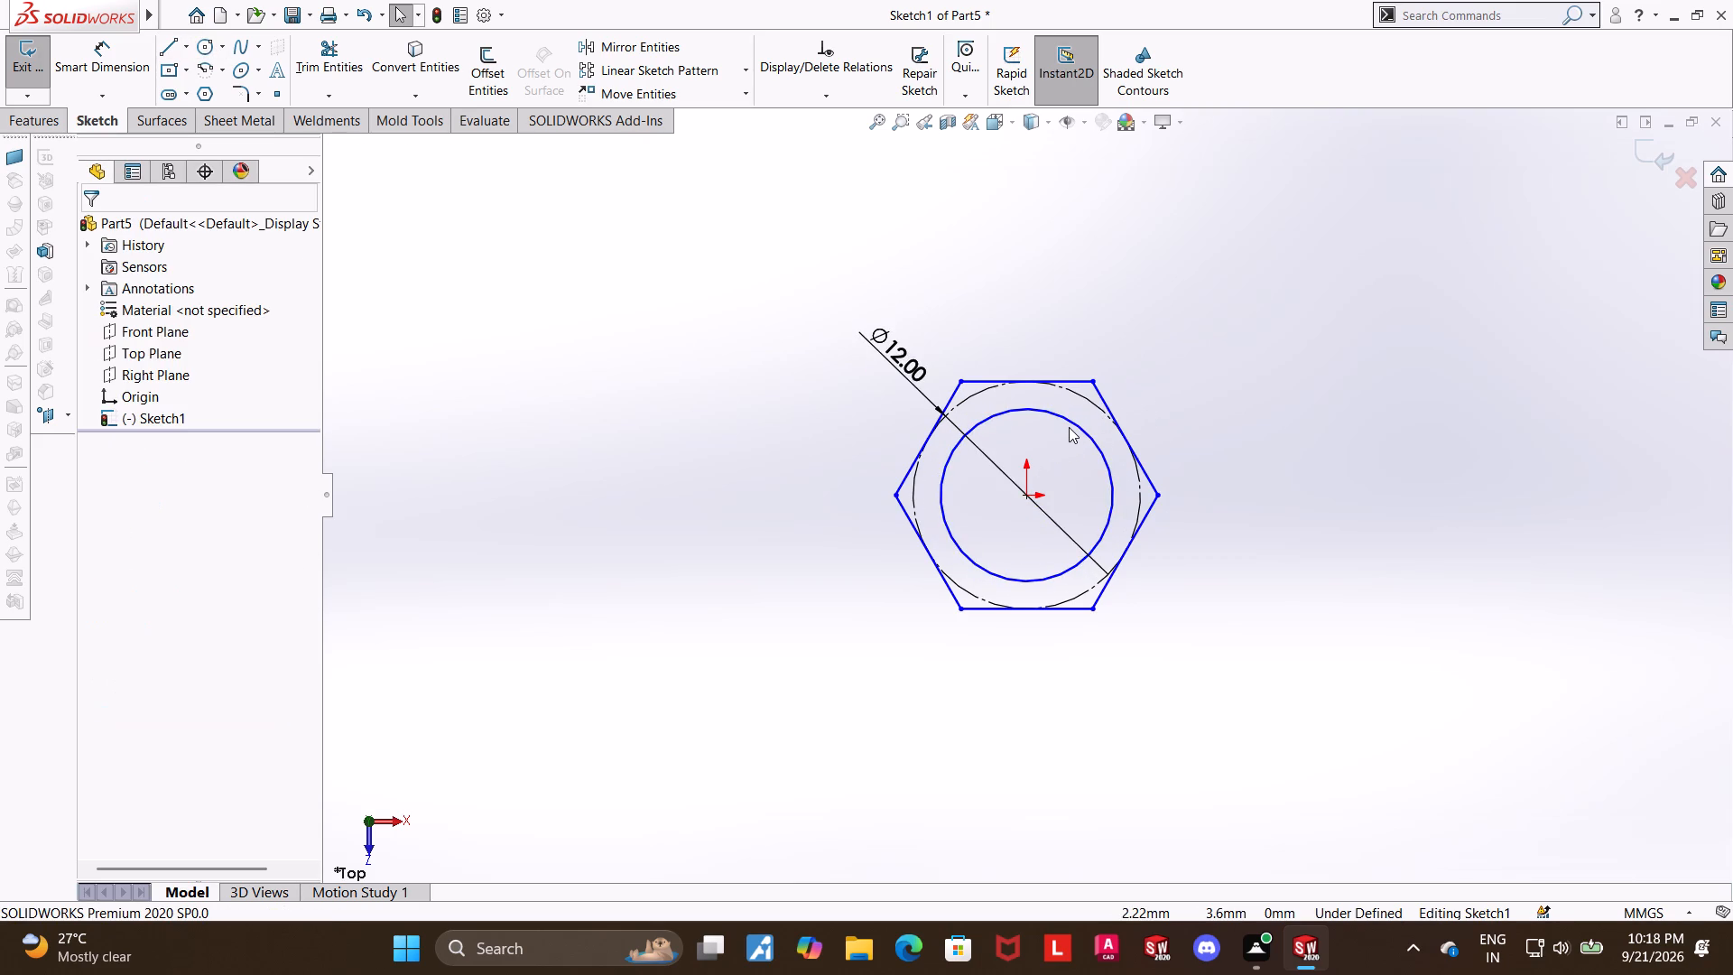
Set the diameter of the hexagon's inscribed construction circle to 24 mm.
{"action": "double_click", "coordinate": [918, 351]}
{"action": "type", "text": "24"}
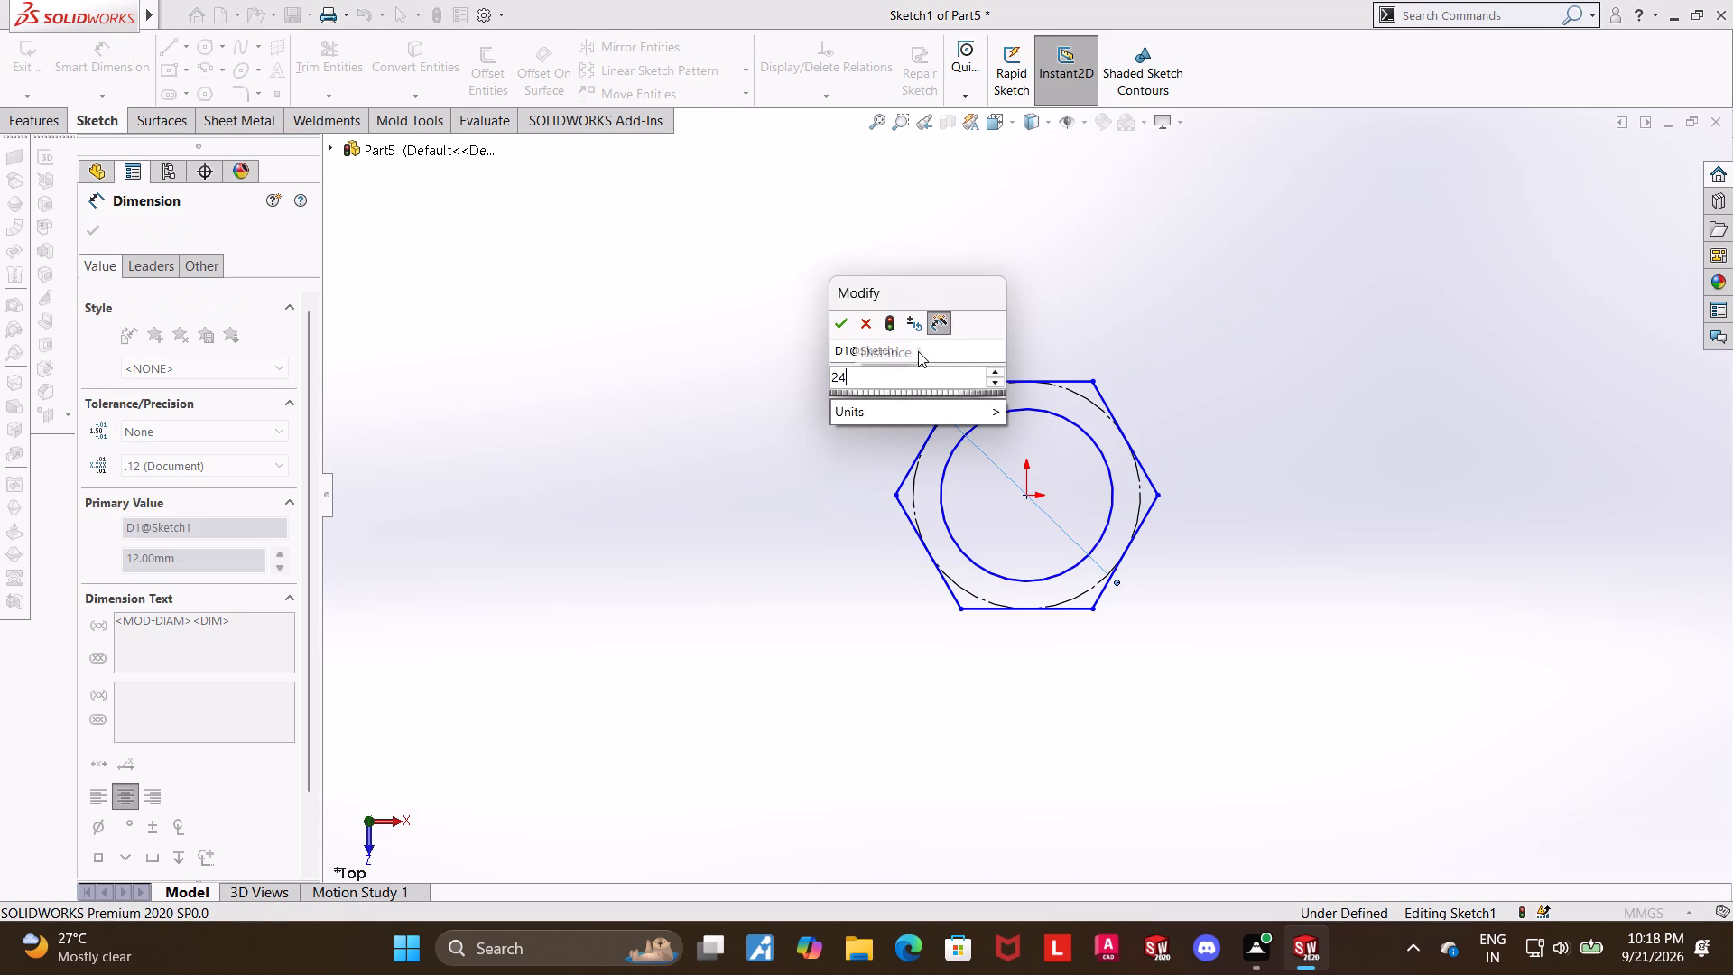
{"action": "key", "text": "Return"}
{"action": "key", "text": "Escape"}
Dimension the inner circle of the hexagon sketch to a diameter of 12 mm.
{"action": "scroll", "coordinate": [1083, 459], "scroll_direction": "up", "scroll_amount": 3}
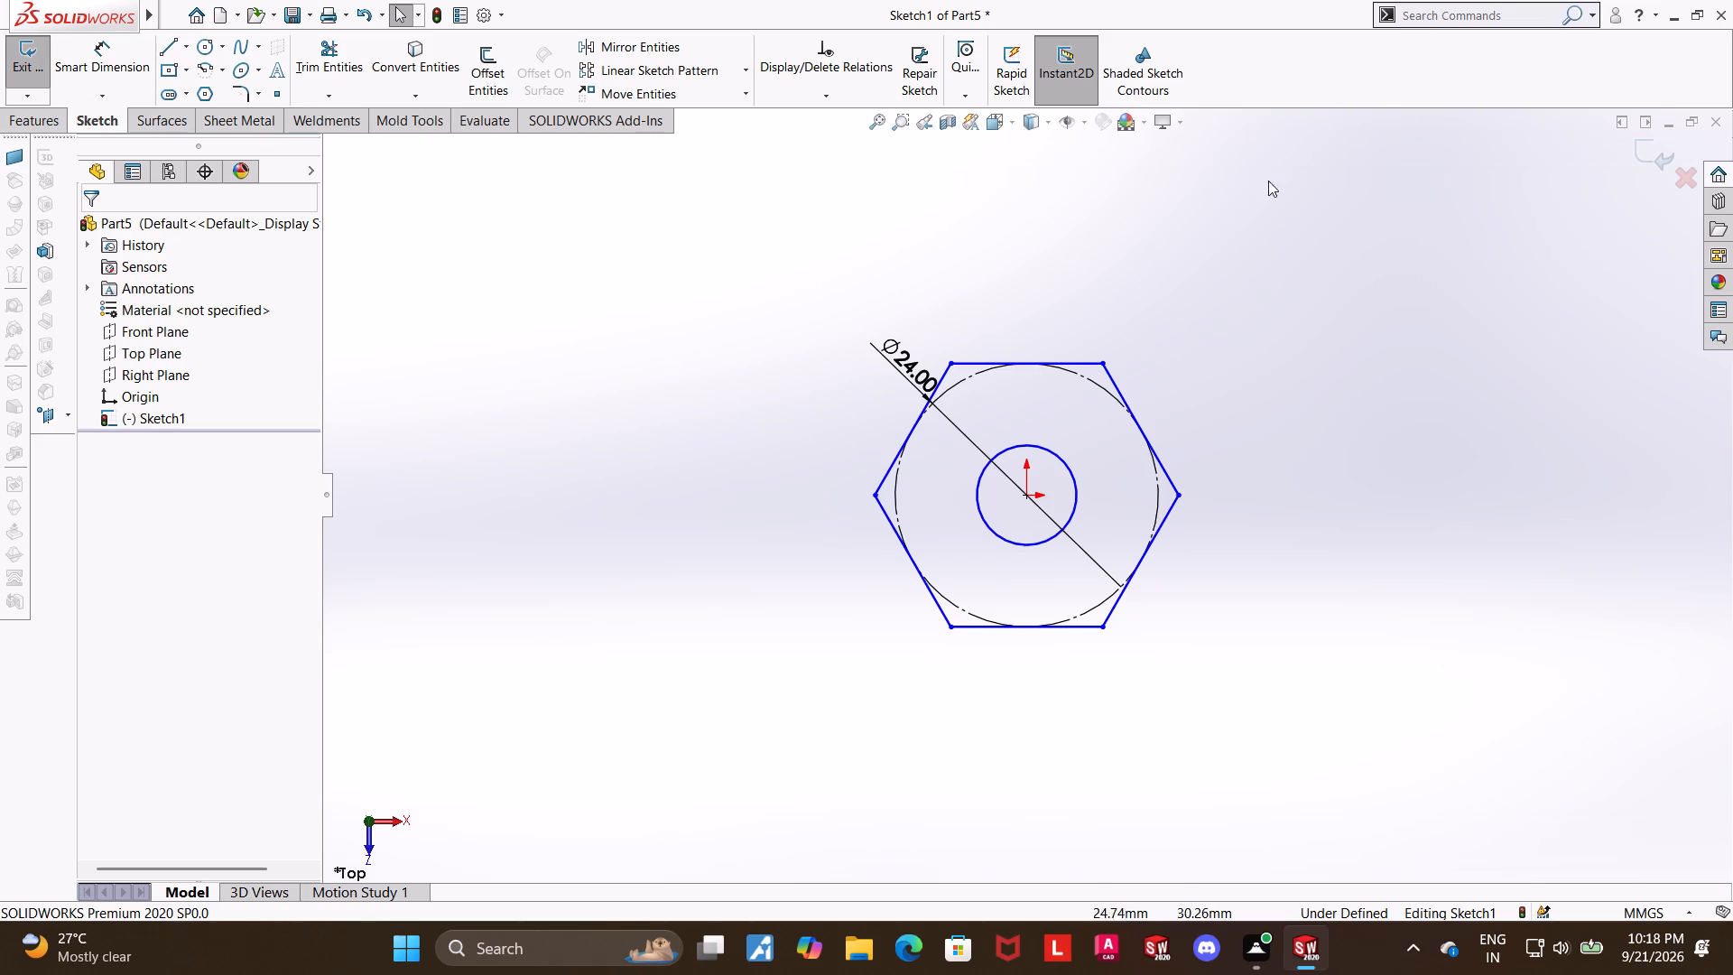
{"action": "left_click", "coordinate": [86, 54]}
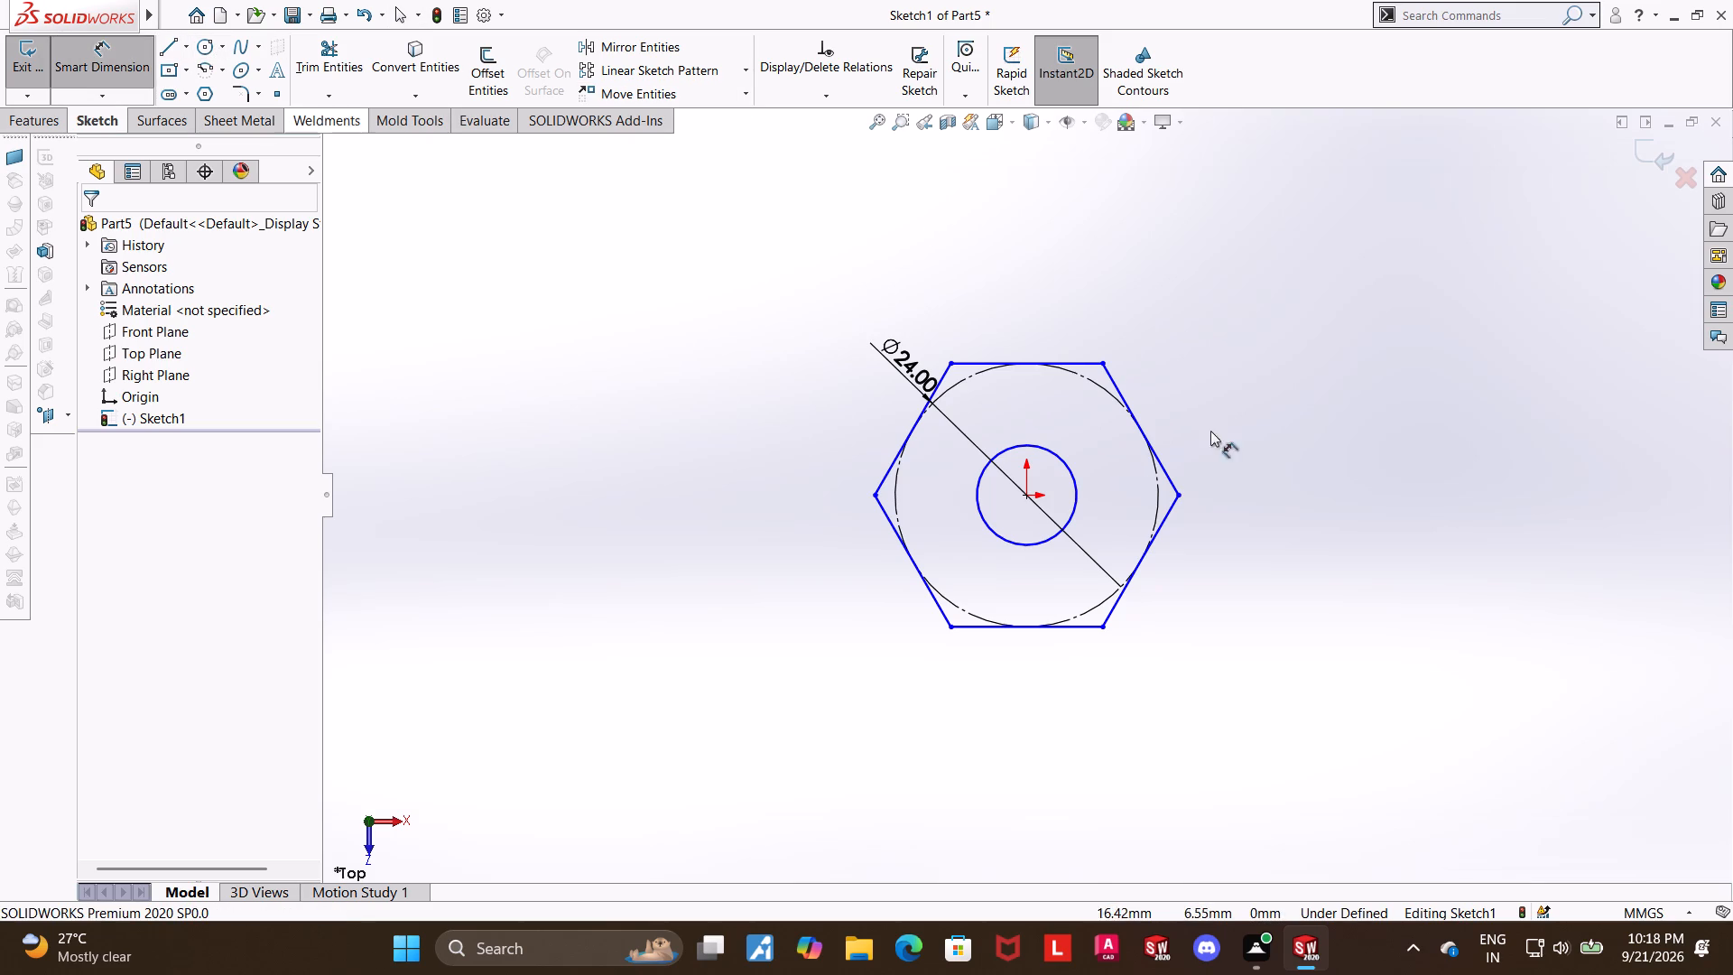
{"action": "left_click", "coordinate": [1071, 479]}
{"action": "left_click", "coordinate": [1093, 428]}
{"action": "type", "text": "12"}
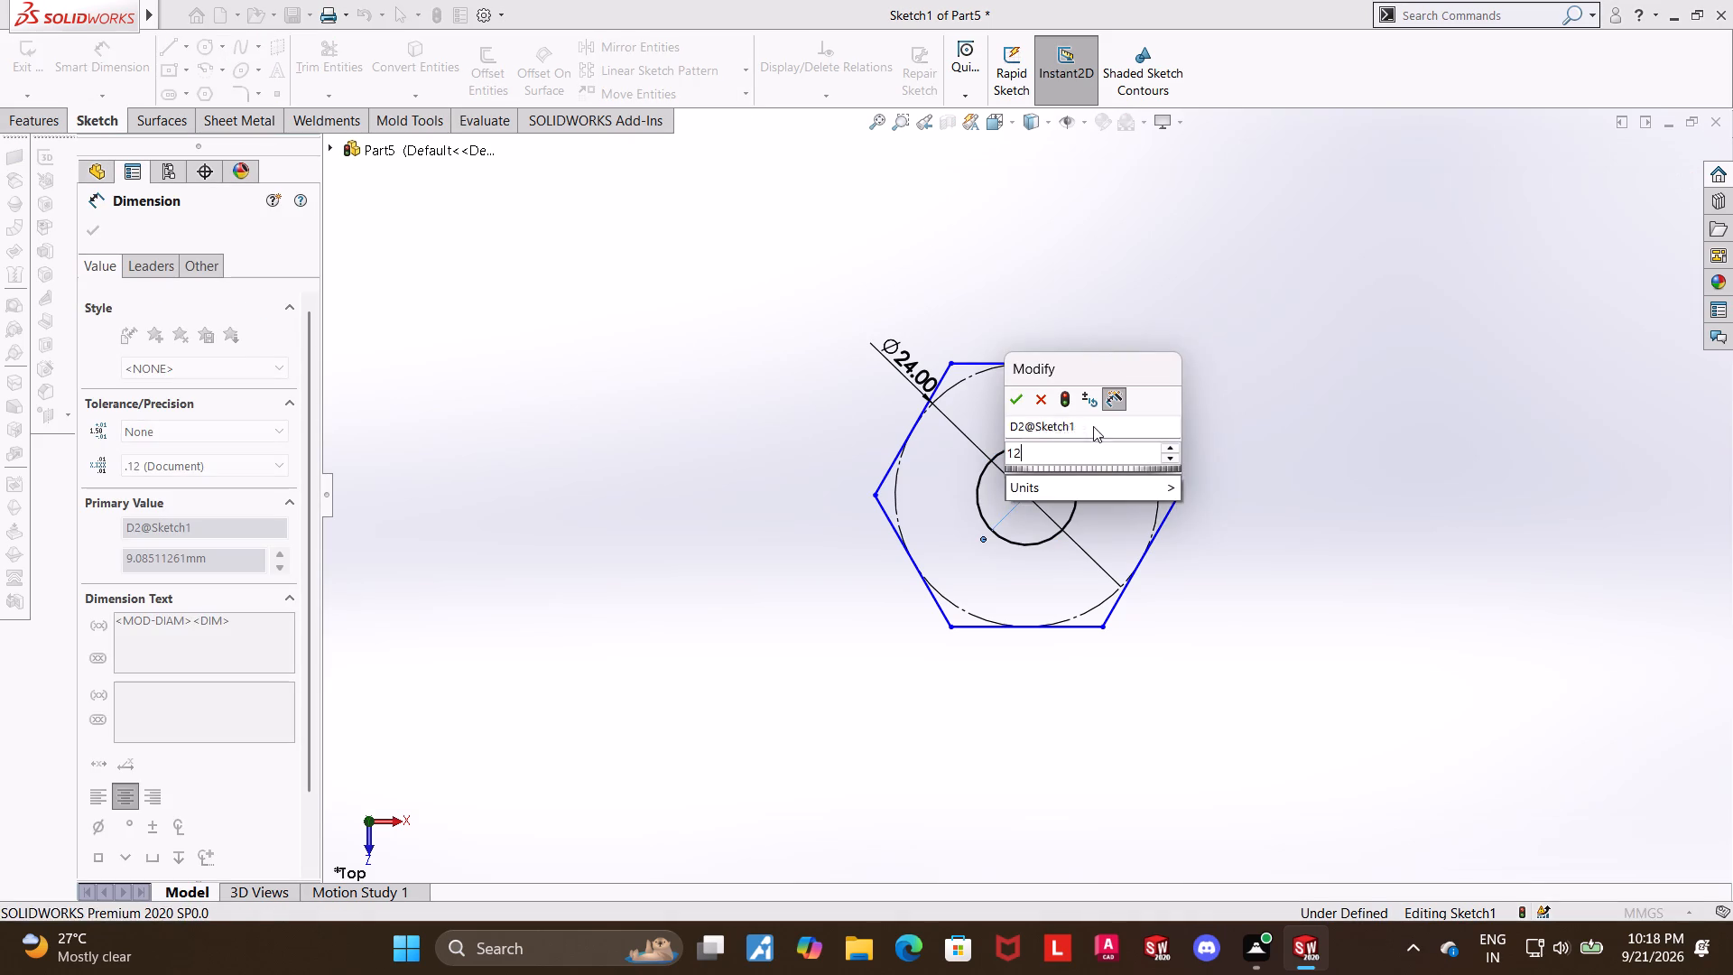
{"action": "key", "text": "Return"}
{"action": "key", "text": "Escape"}
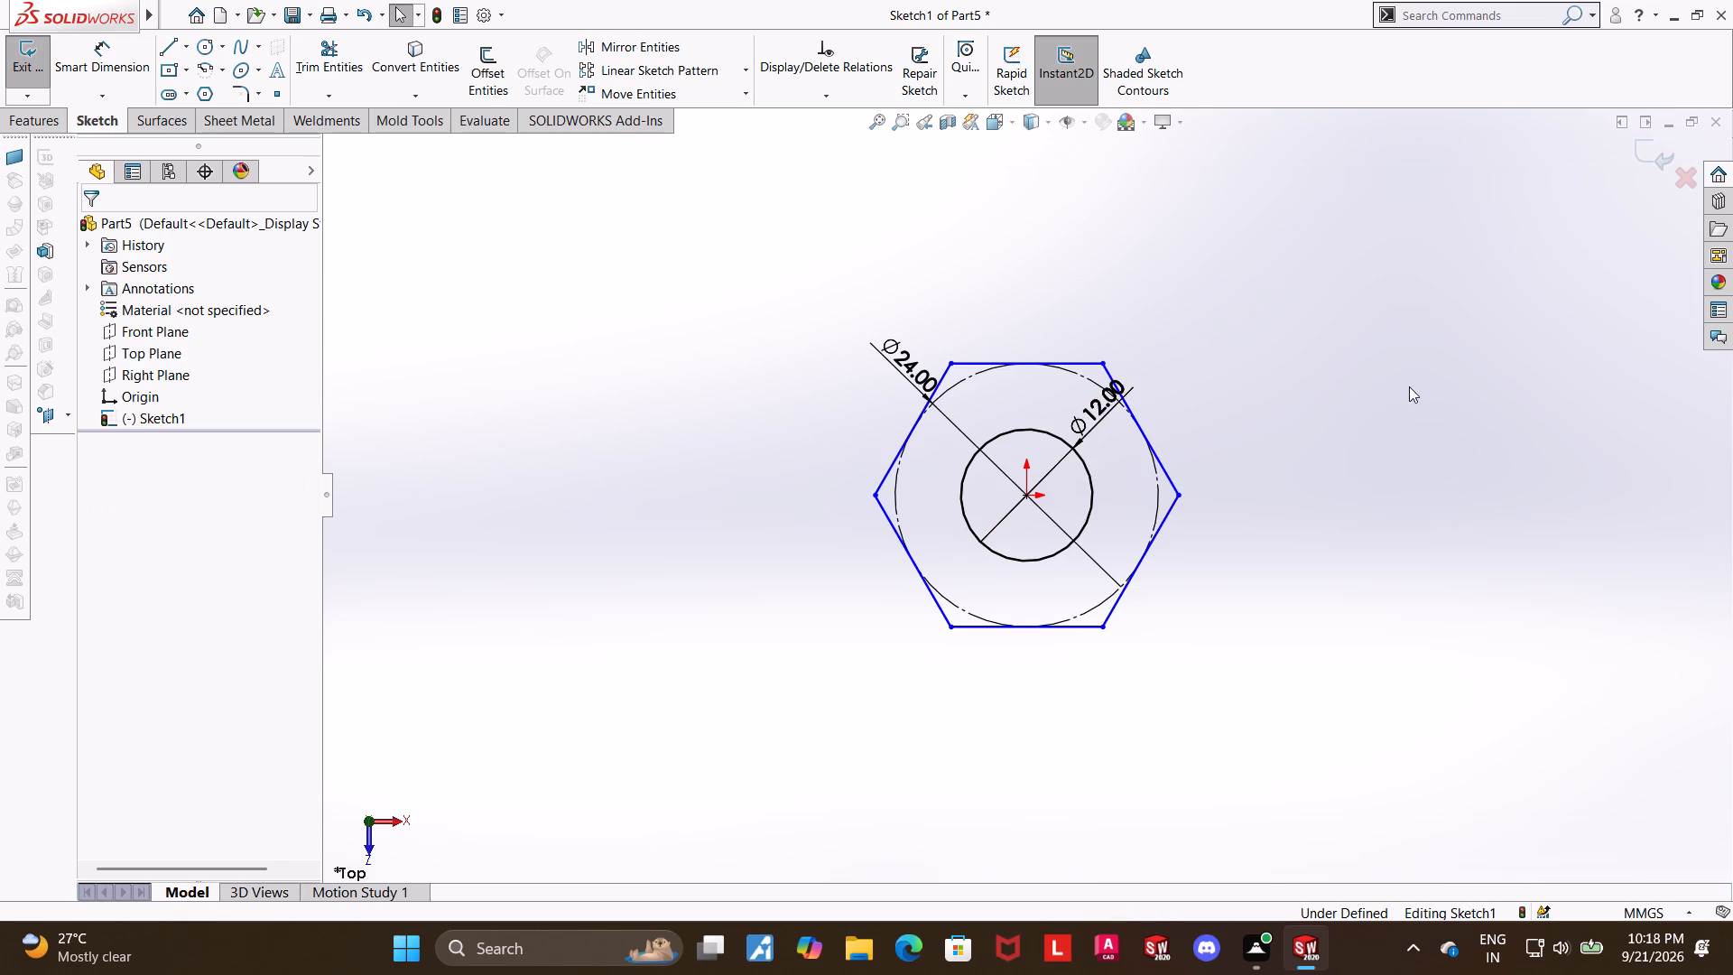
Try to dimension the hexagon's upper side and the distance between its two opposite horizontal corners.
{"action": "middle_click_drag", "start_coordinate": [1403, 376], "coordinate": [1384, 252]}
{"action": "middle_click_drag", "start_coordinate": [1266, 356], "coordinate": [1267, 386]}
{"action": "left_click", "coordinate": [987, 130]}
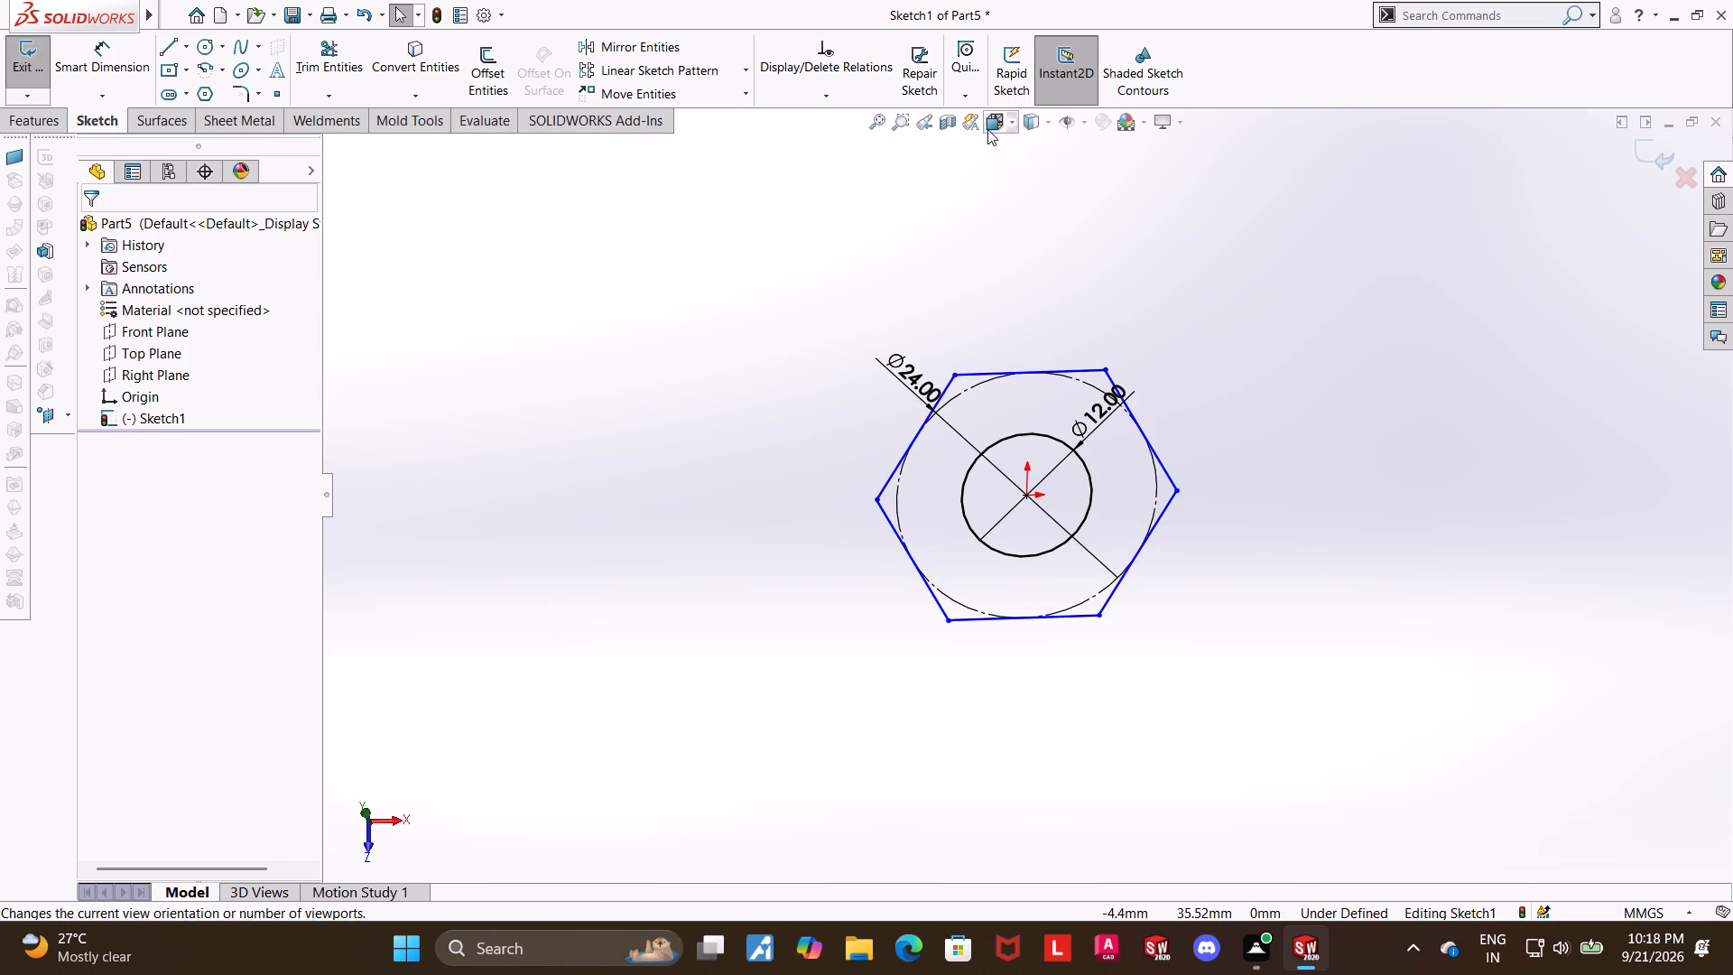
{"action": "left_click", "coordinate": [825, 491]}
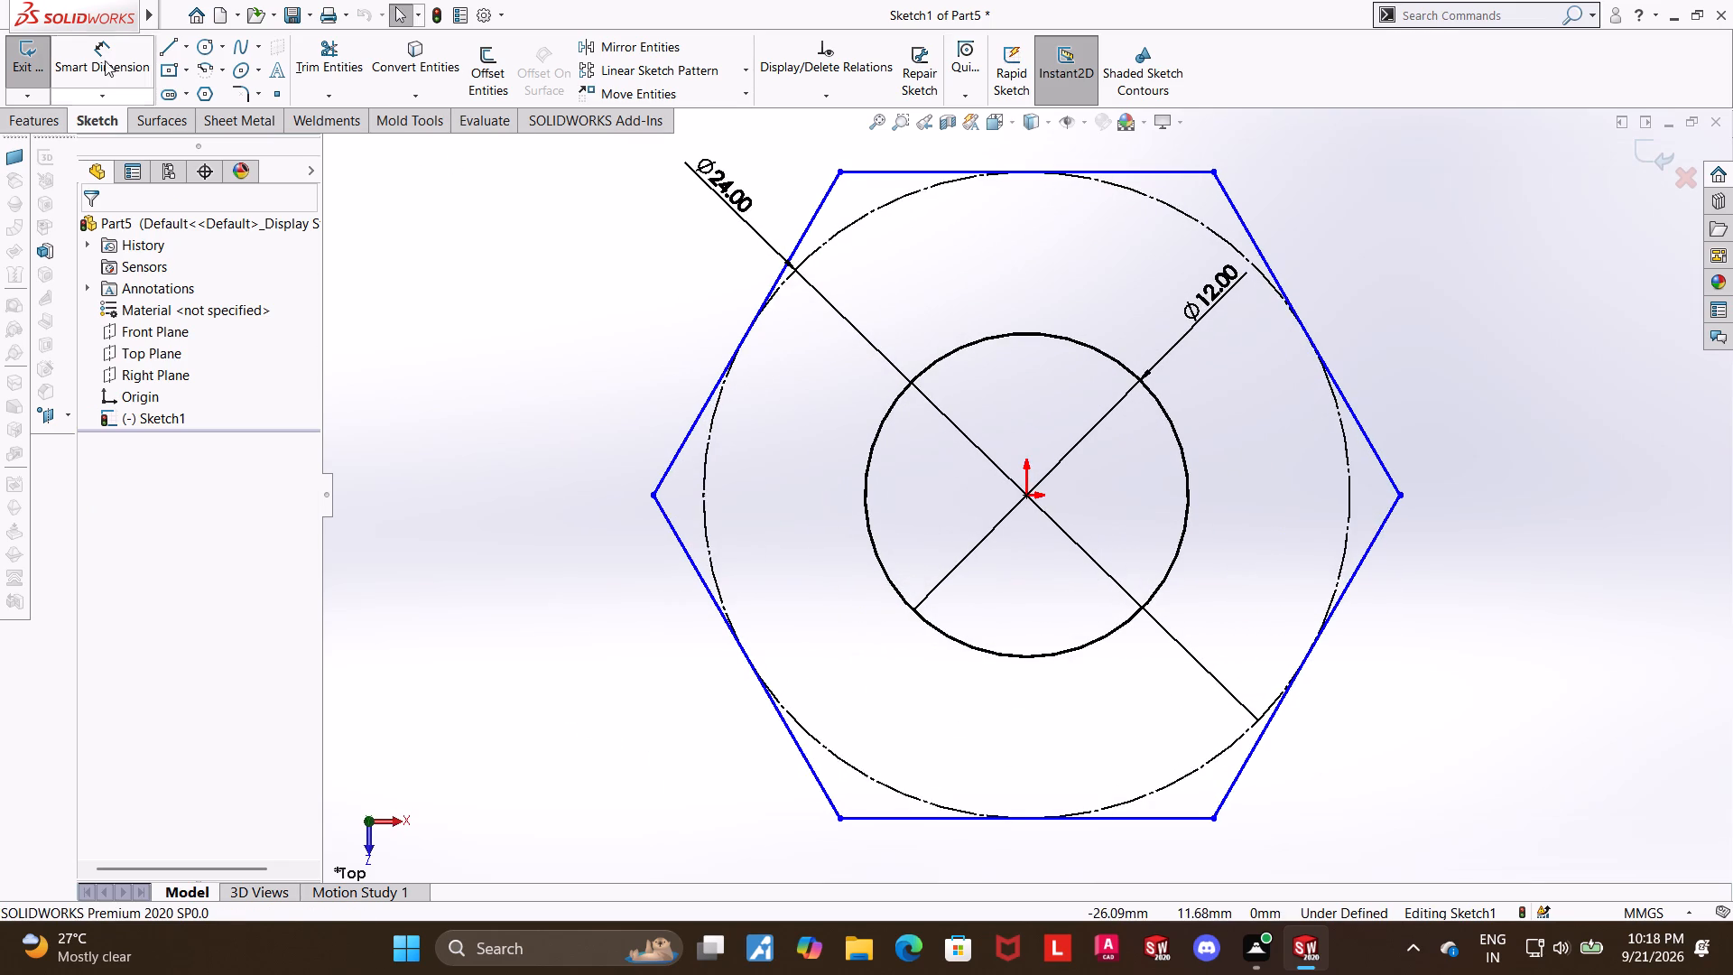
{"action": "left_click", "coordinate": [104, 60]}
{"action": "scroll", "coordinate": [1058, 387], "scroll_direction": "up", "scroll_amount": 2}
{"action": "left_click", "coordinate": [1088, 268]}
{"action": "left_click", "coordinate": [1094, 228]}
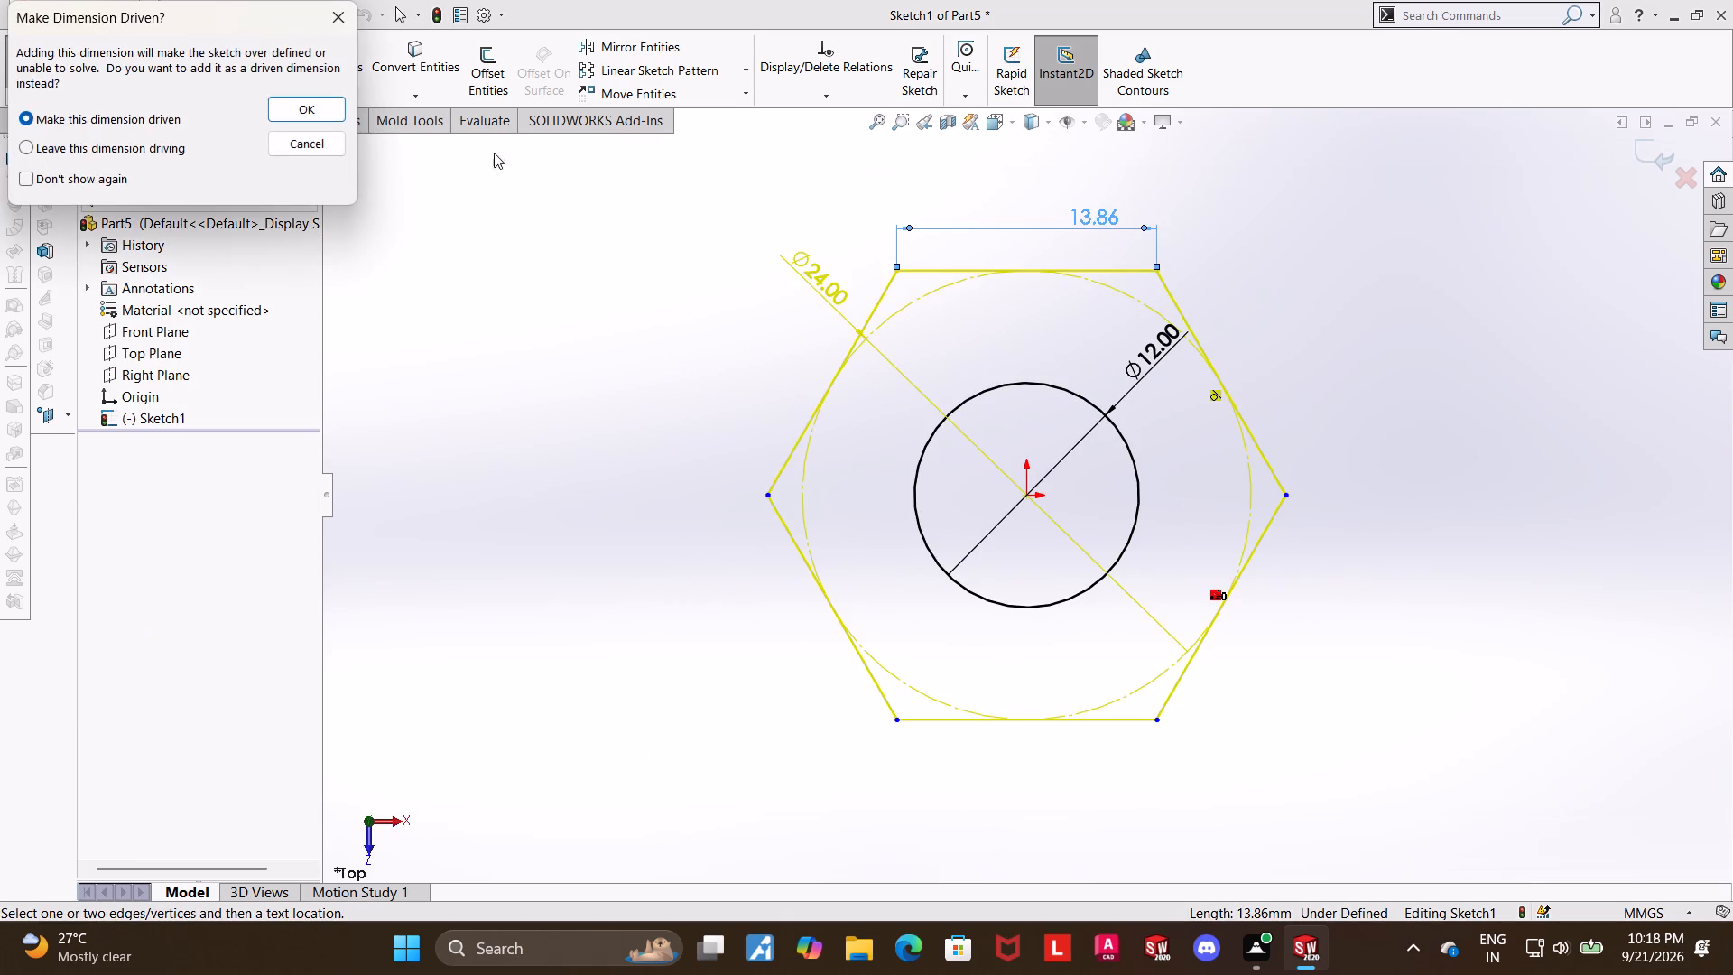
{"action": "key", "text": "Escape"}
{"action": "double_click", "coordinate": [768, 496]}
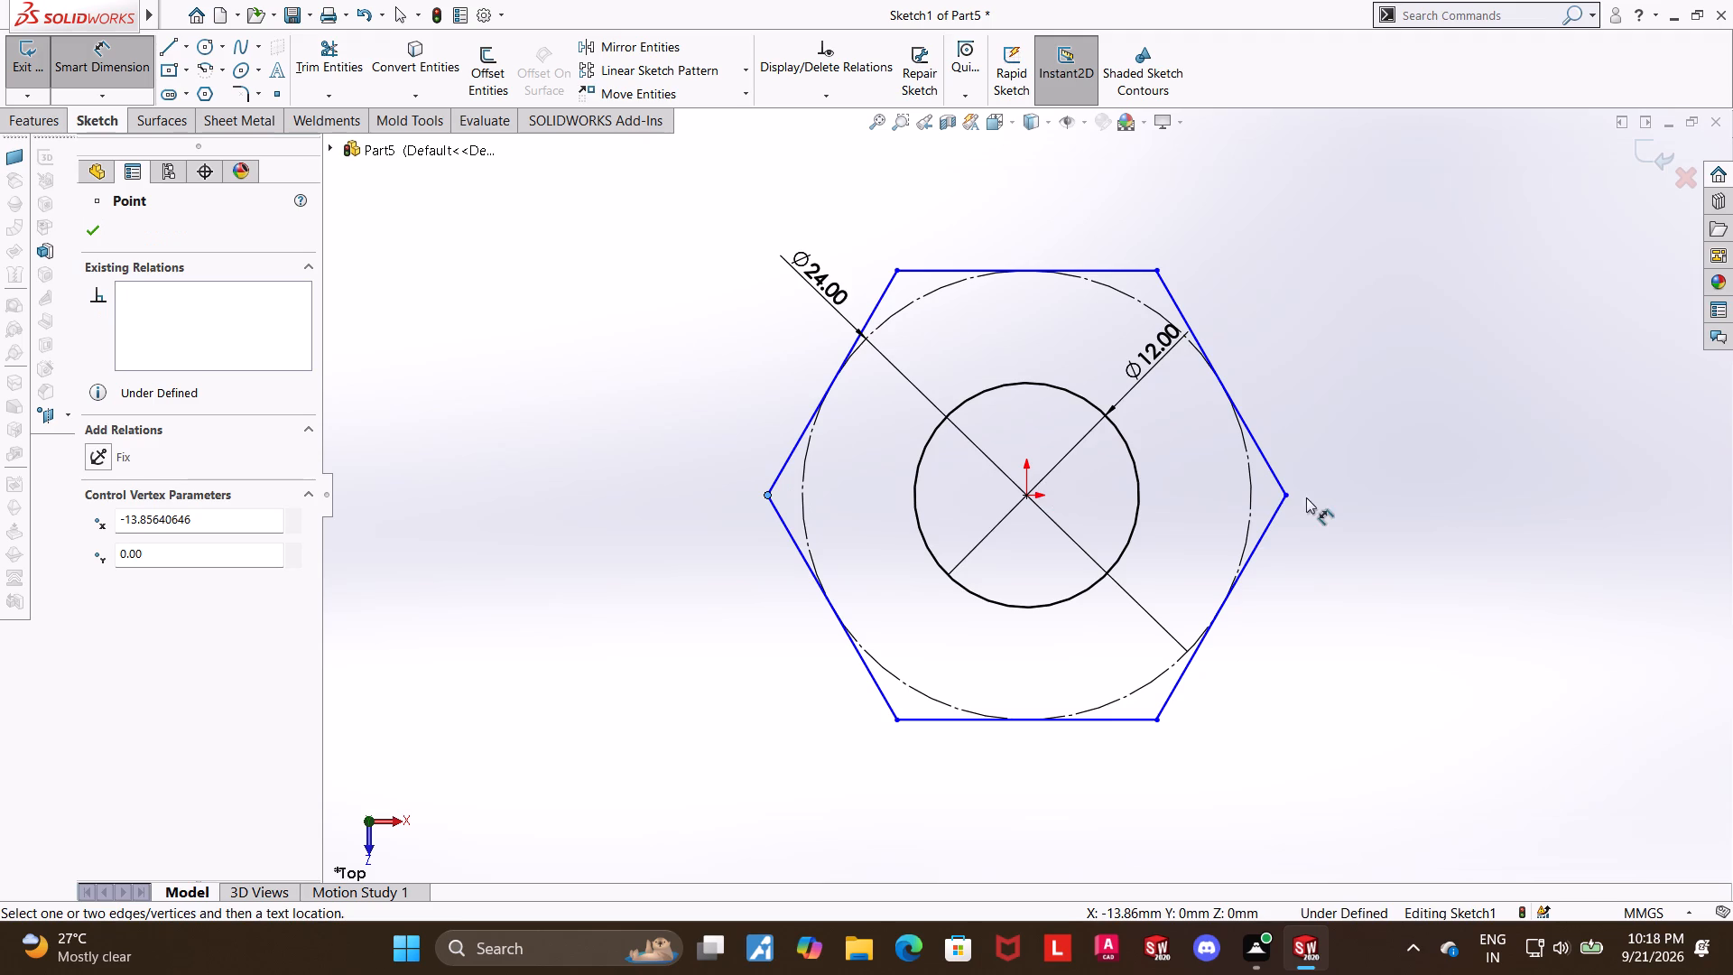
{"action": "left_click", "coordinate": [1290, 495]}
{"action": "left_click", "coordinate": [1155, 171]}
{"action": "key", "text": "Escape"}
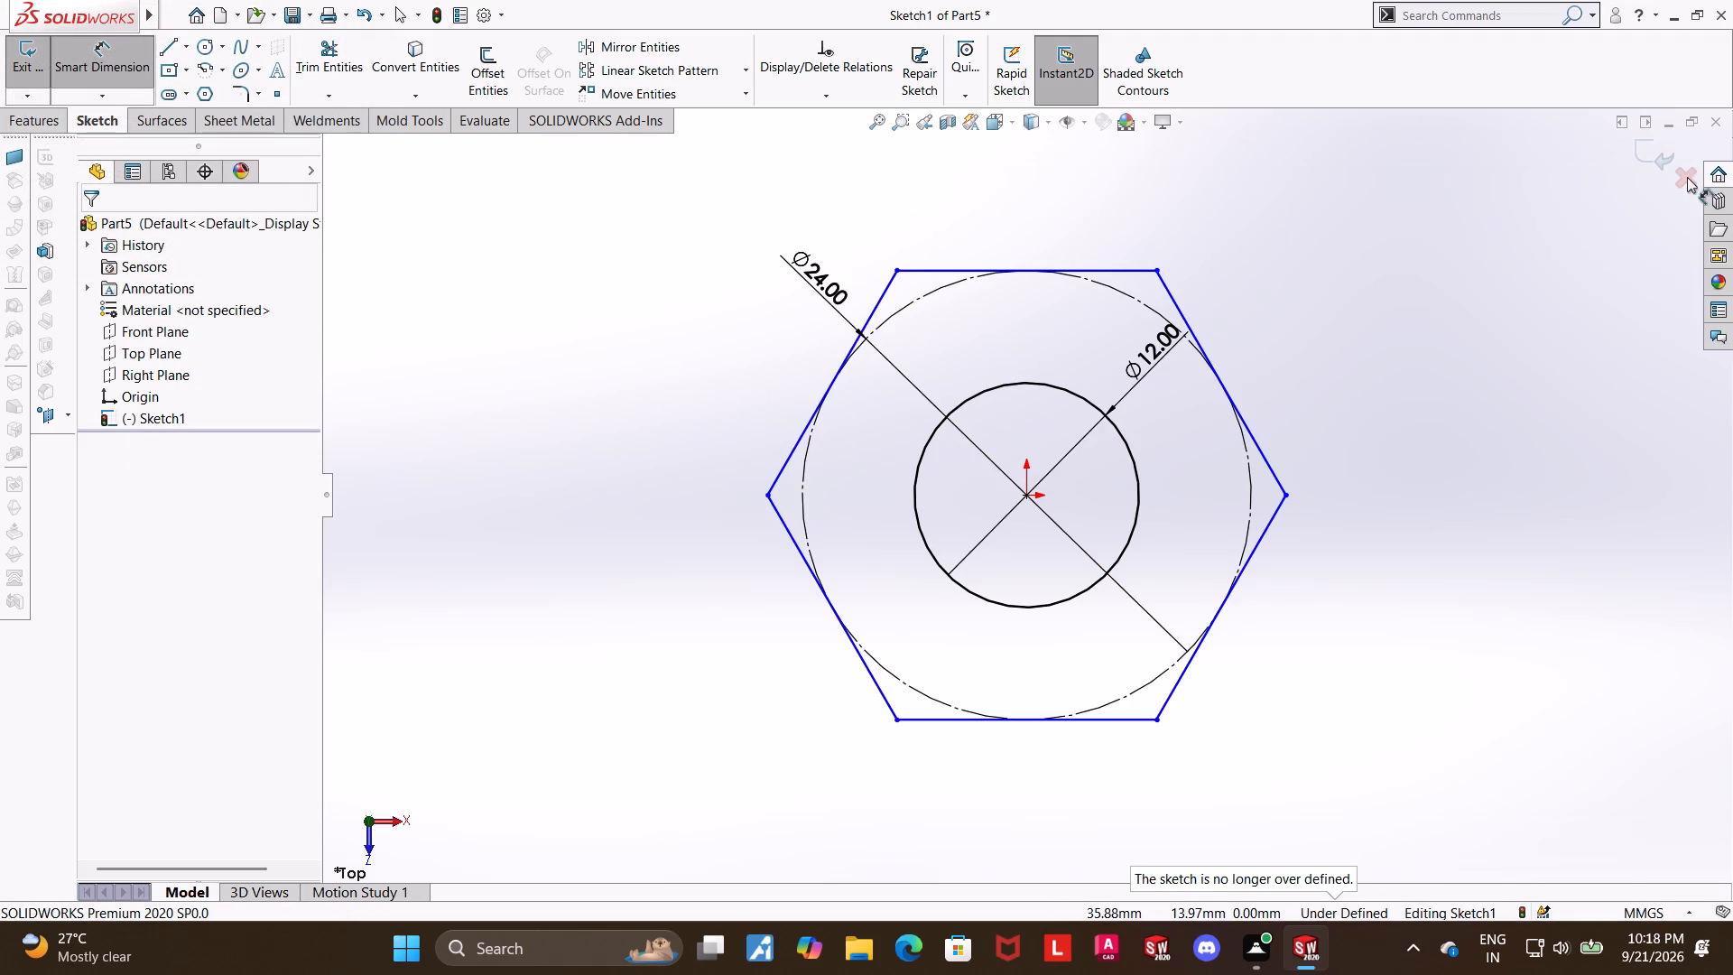
Finish the hexagon sketch and extrude it 10 mm as a boss with the Mid Plane end condition.
{"action": "left_click", "coordinate": [1663, 153]}
{"action": "middle_click_drag", "start_coordinate": [1291, 404], "coordinate": [1273, 310]}
{"action": "scroll", "coordinate": [1284, 367], "scroll_direction": "up", "scroll_amount": 1}
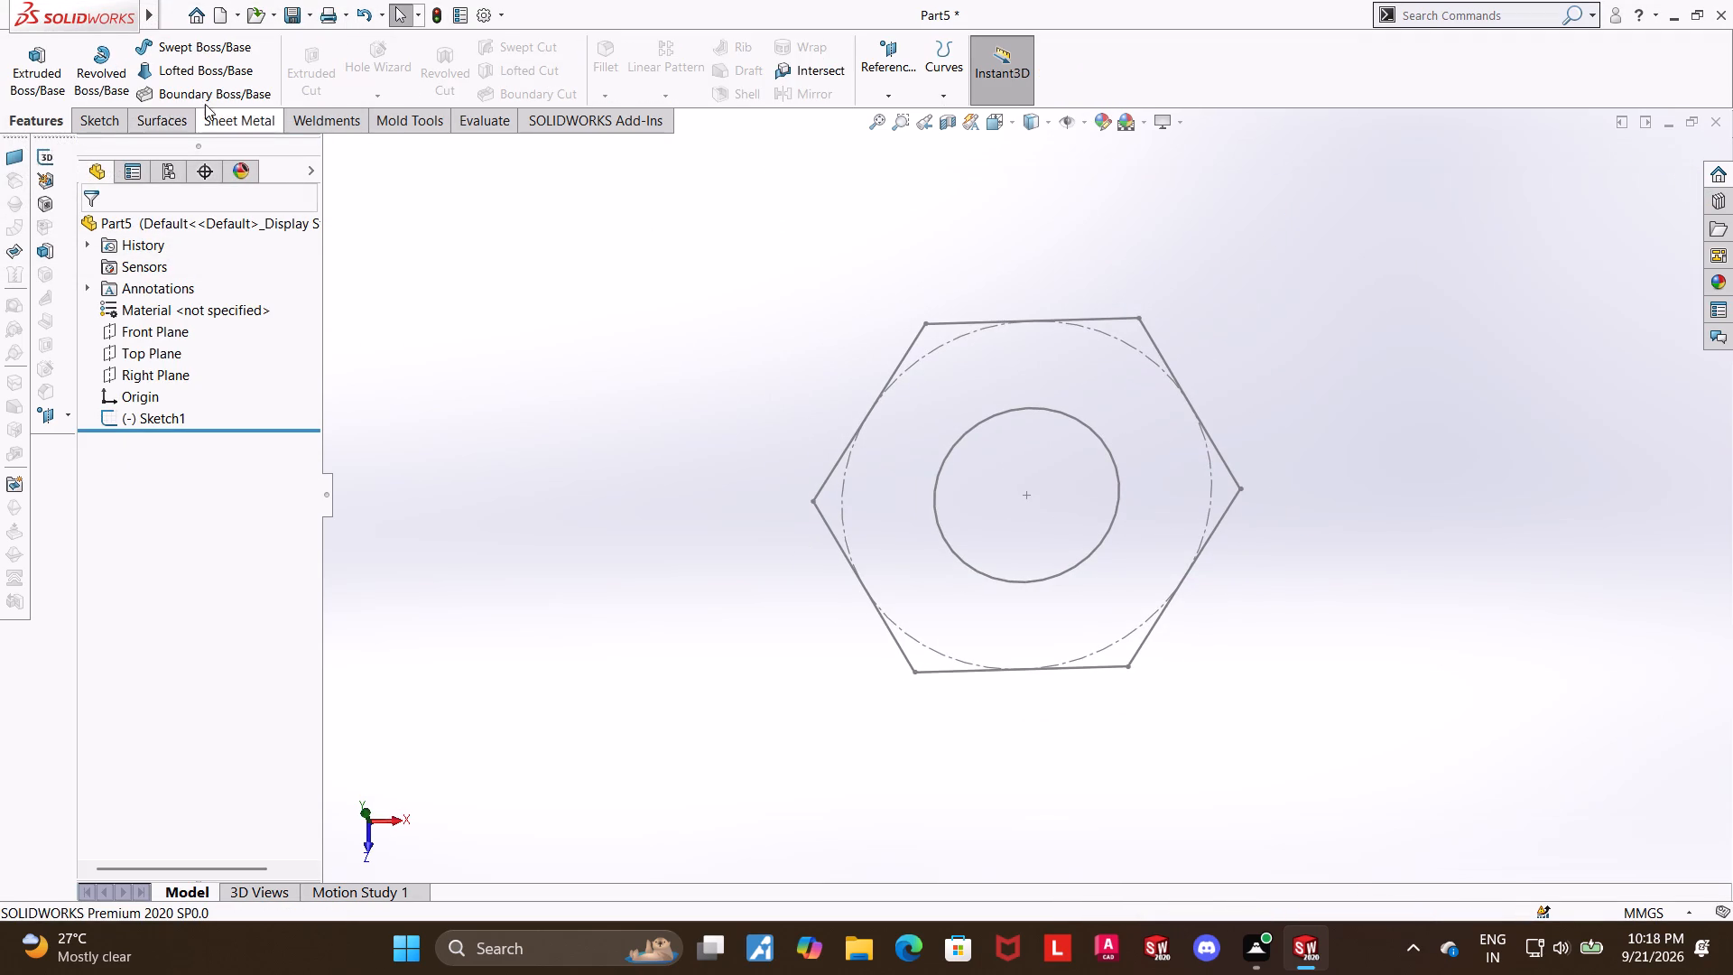
{"action": "left_click", "coordinate": [32, 55]}
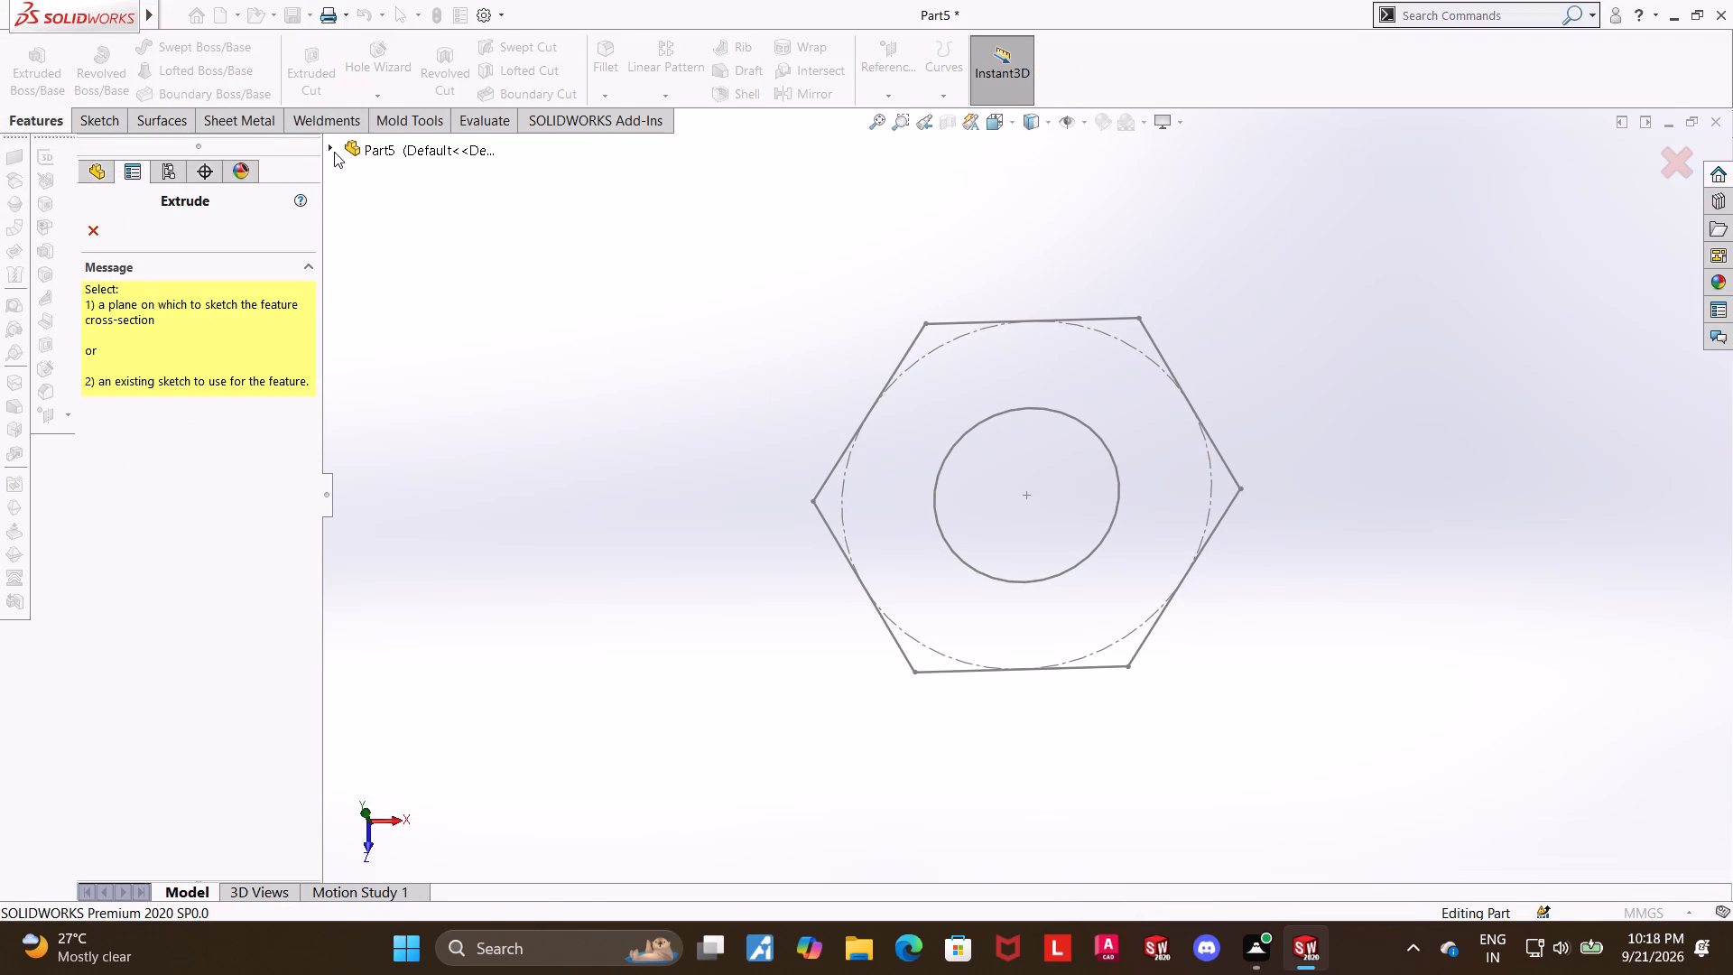
{"action": "left_click", "coordinate": [330, 148]}
{"action": "left_click", "coordinate": [404, 344]}
{"action": "middle_click", "coordinate": [465, 449]}
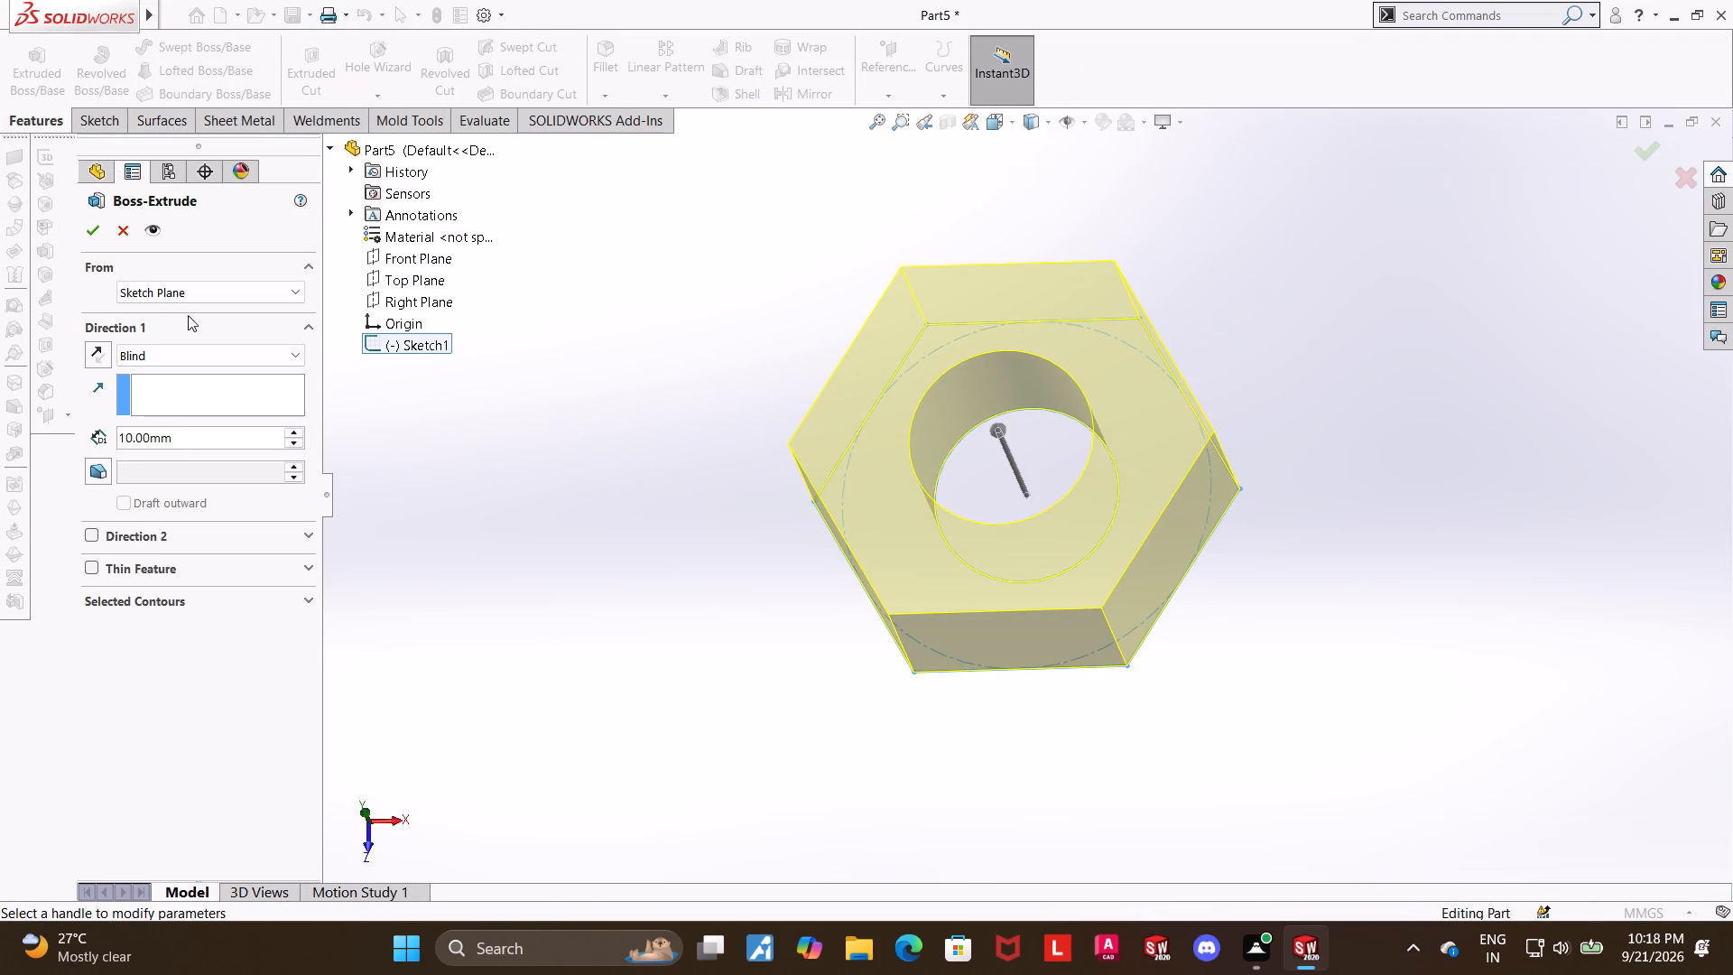
{"action": "left_click", "coordinate": [160, 281]}
{"action": "left_click", "coordinate": [557, 398]}
{"action": "left_click", "coordinate": [150, 352]}
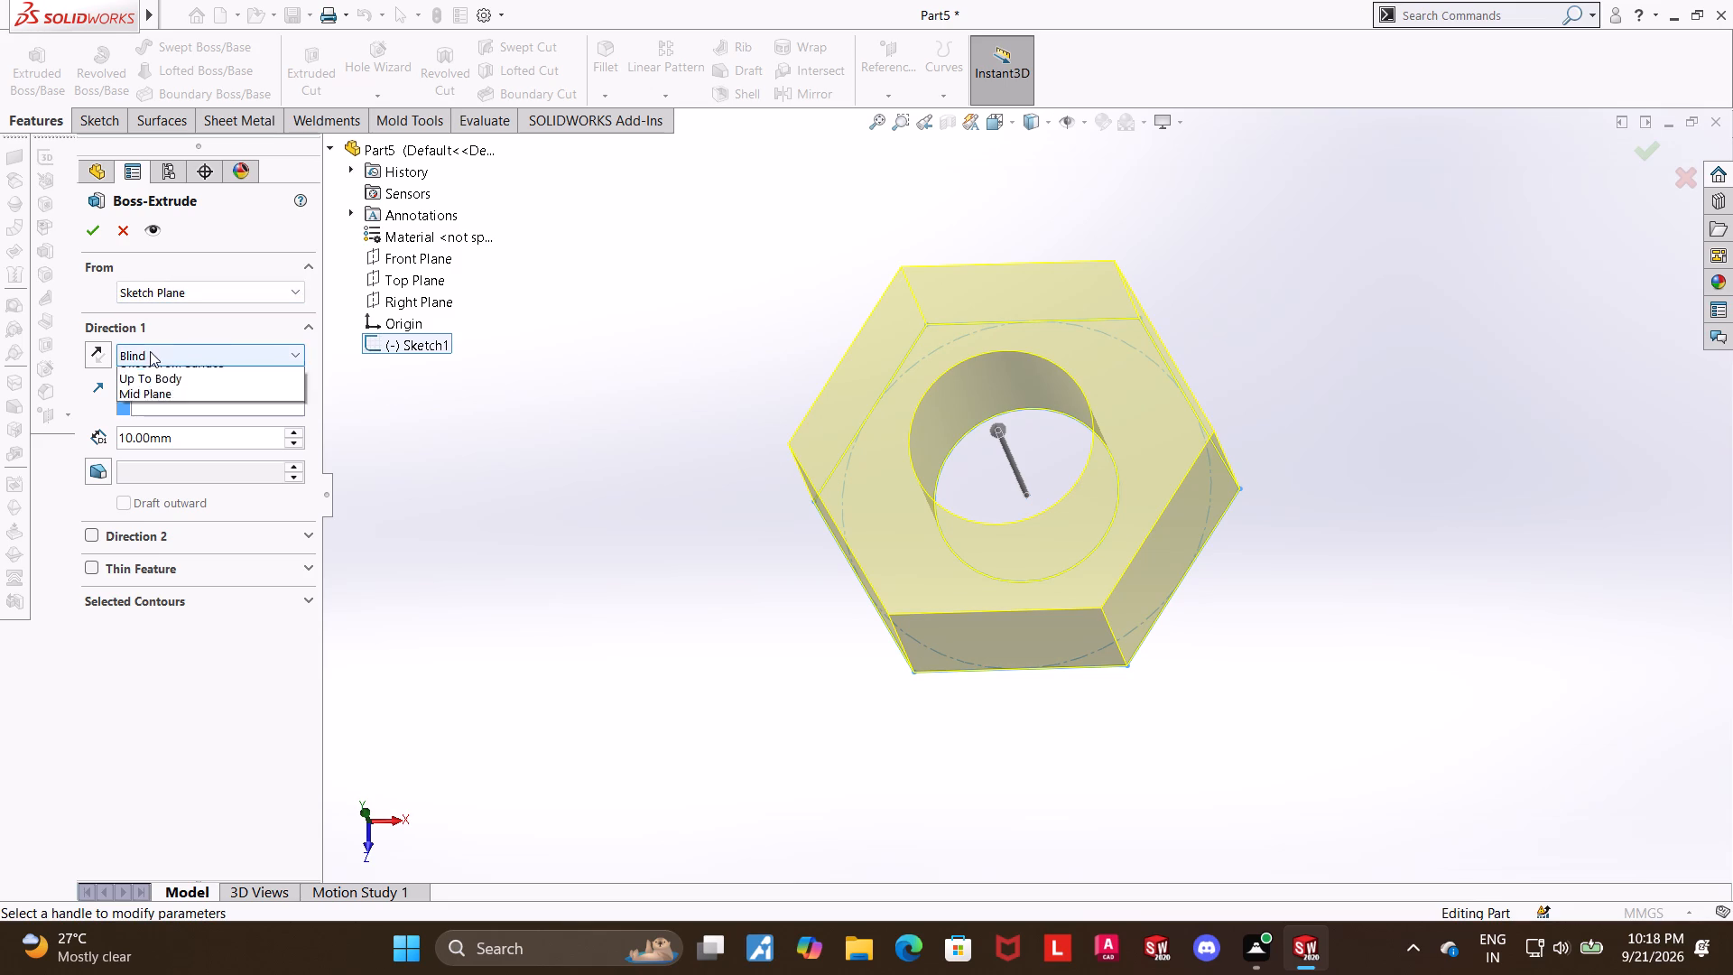
{"action": "left_click", "coordinate": [168, 456]}
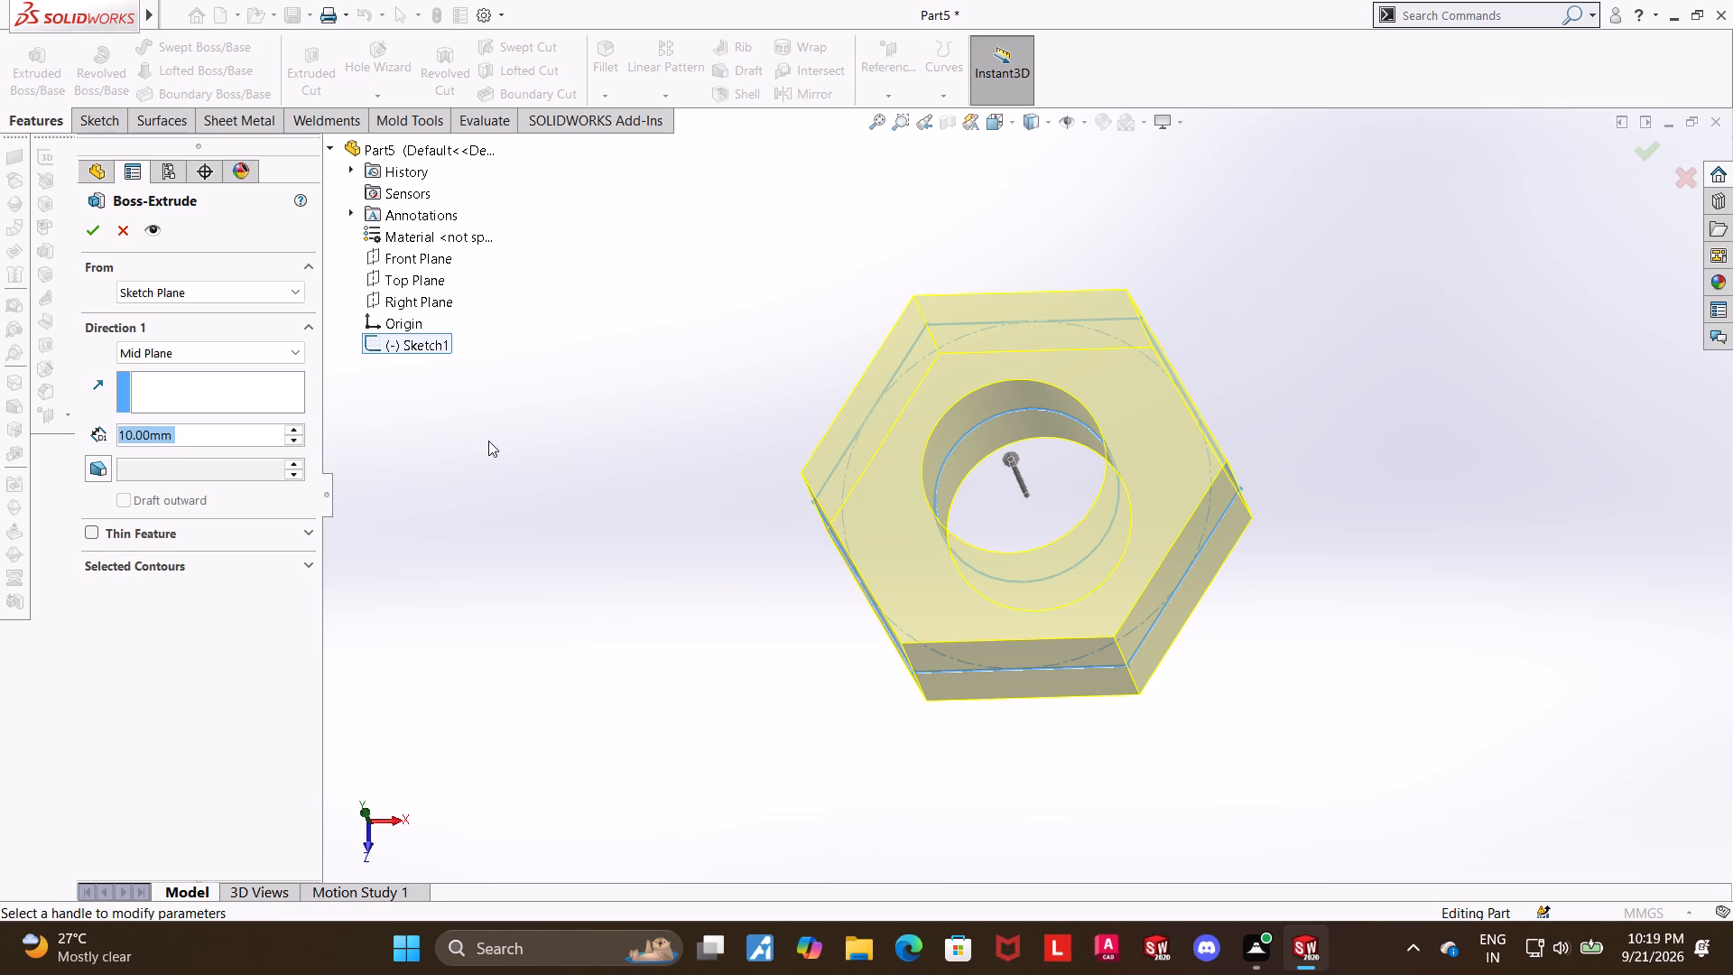
{"action": "type", "text": "10"}
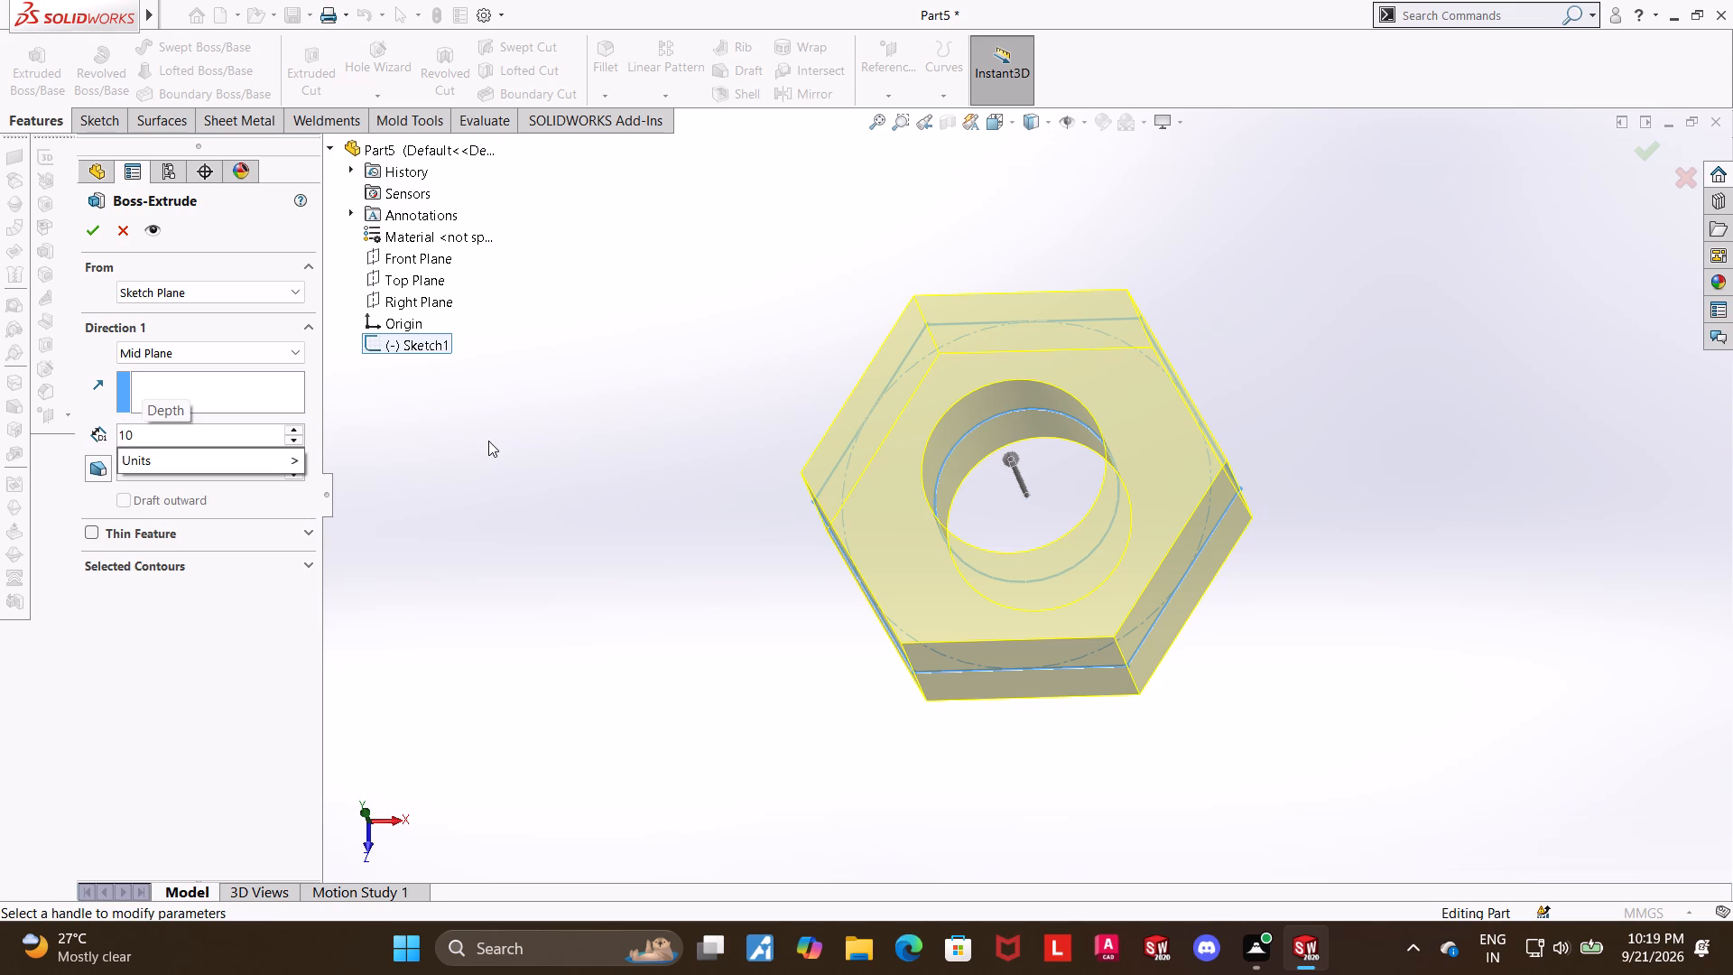
{"action": "key", "text": "Return"}
{"action": "left_click", "coordinate": [88, 234]}
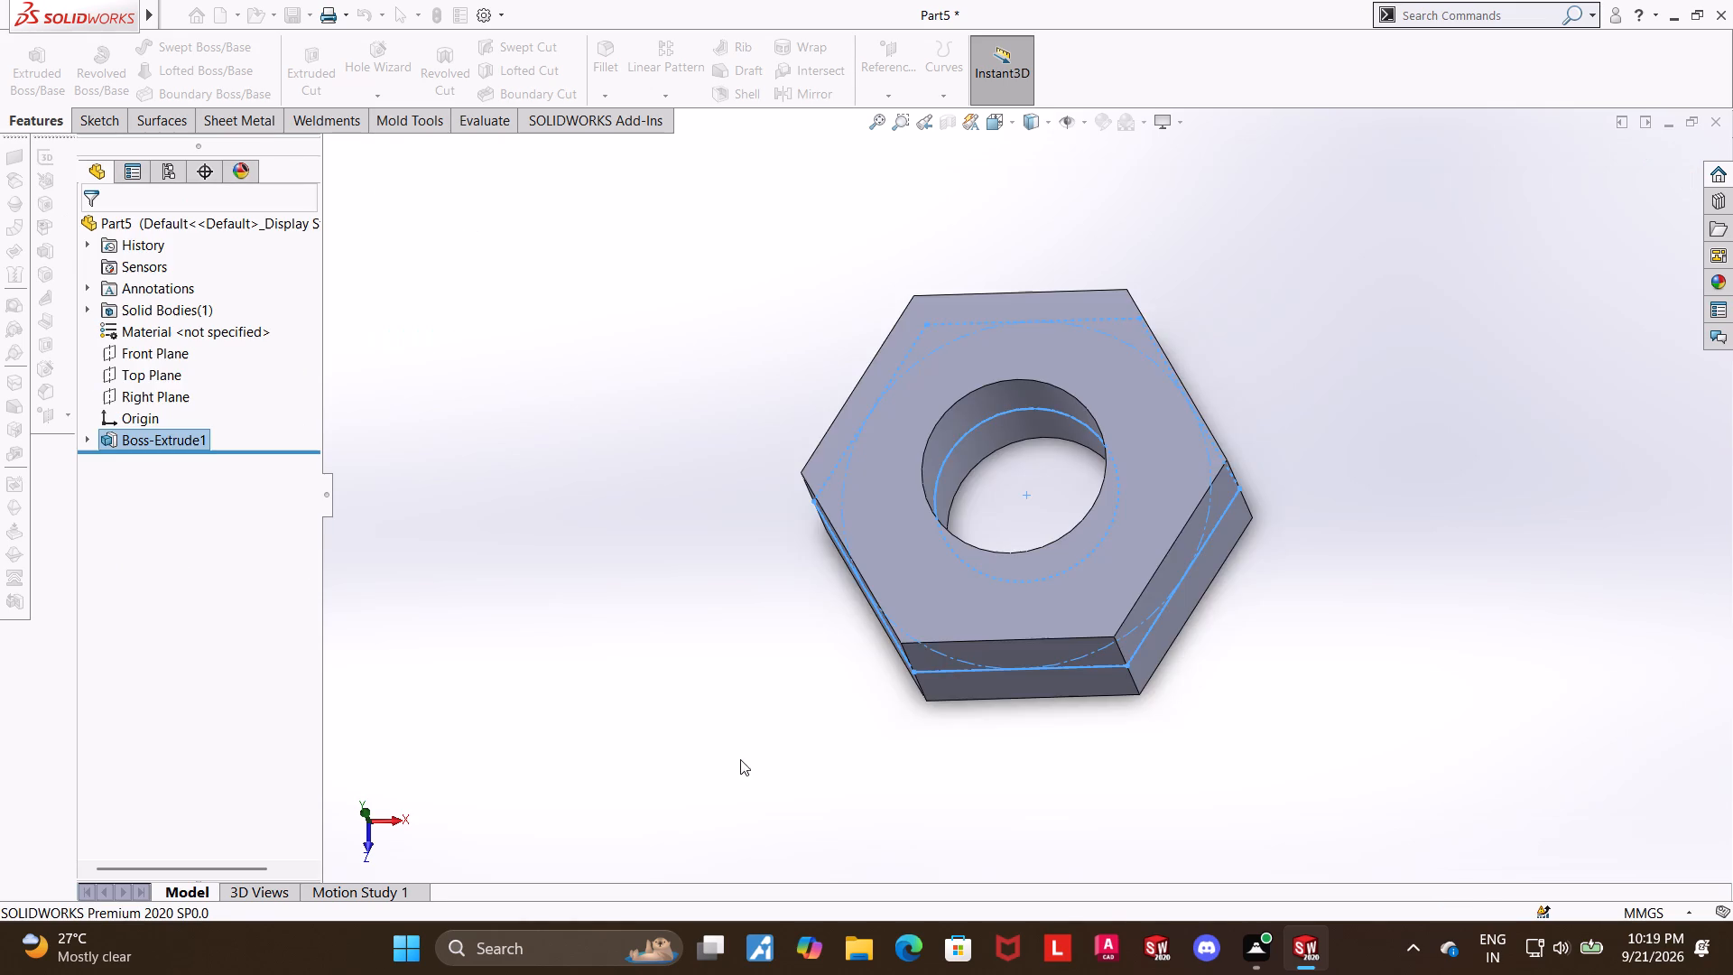
Cut an M12x1.75 Metric Tap thread in the nut's hole from its top edge up to the nut's bottom face.
{"action": "middle_click_drag", "start_coordinate": [753, 678], "coordinate": [718, 463]}
{"action": "scroll", "coordinate": [747, 652], "scroll_direction": "up", "scroll_amount": 1}
{"action": "left_click", "coordinate": [1377, 611]}
{"action": "middle_click_drag", "start_coordinate": [1272, 596], "coordinate": [1272, 618]}
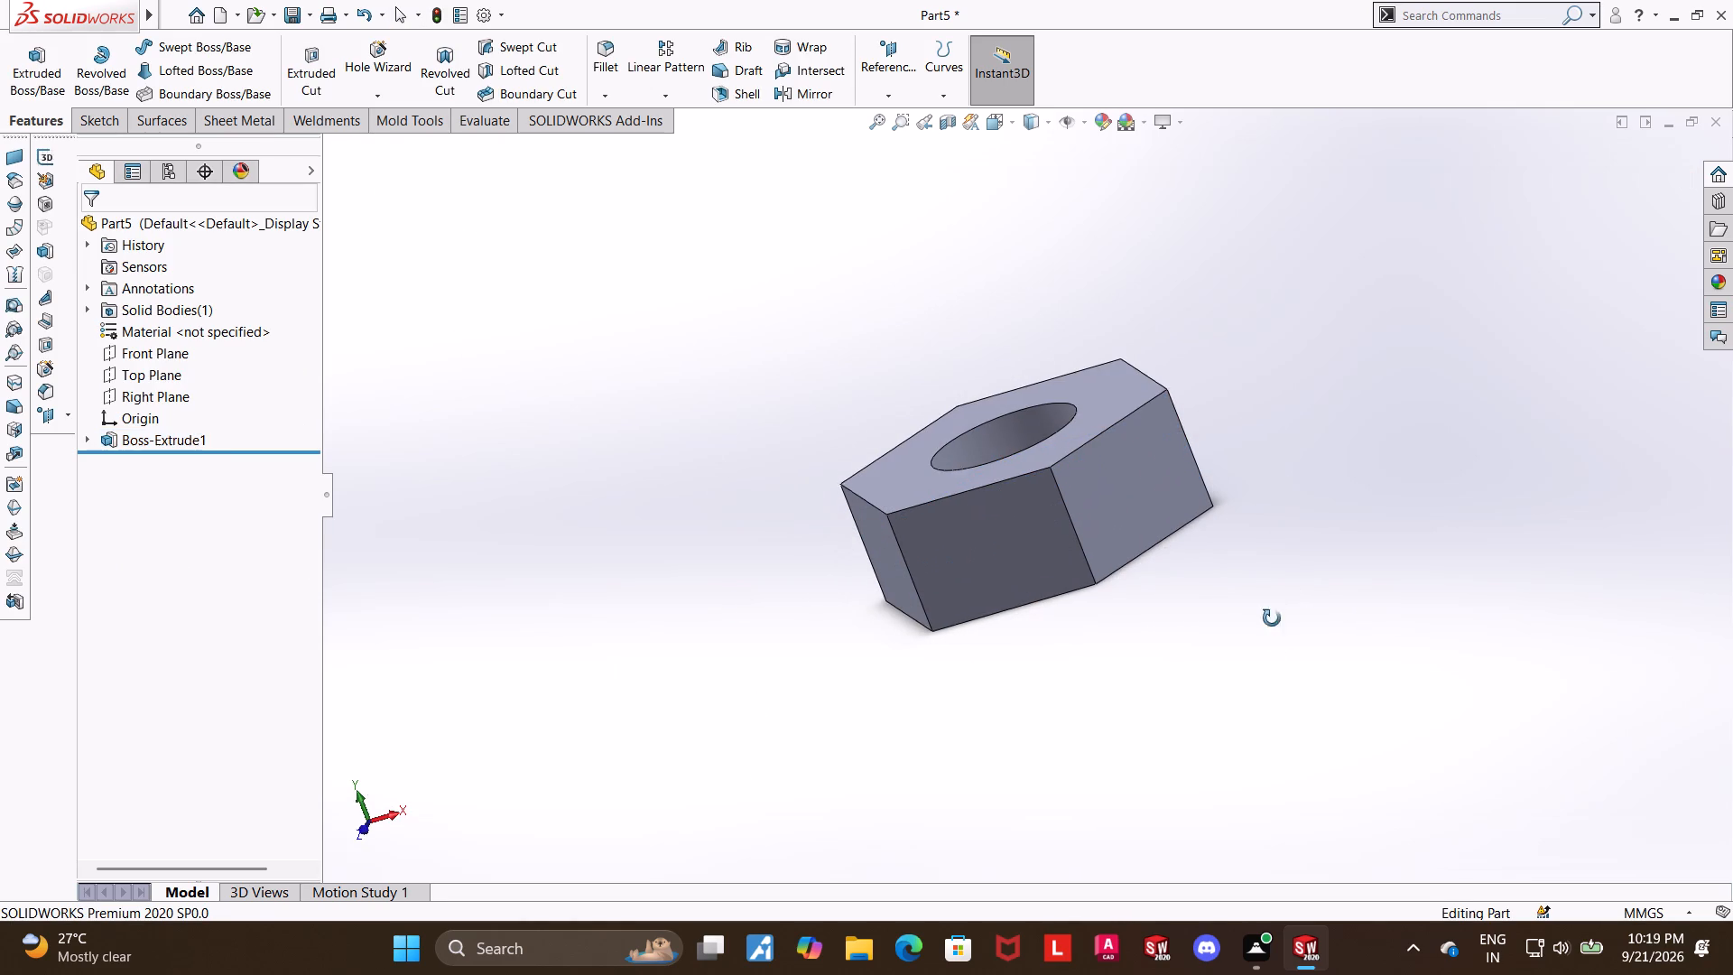
{"action": "middle_click_drag", "start_coordinate": [1272, 618], "coordinate": [1314, 682]}
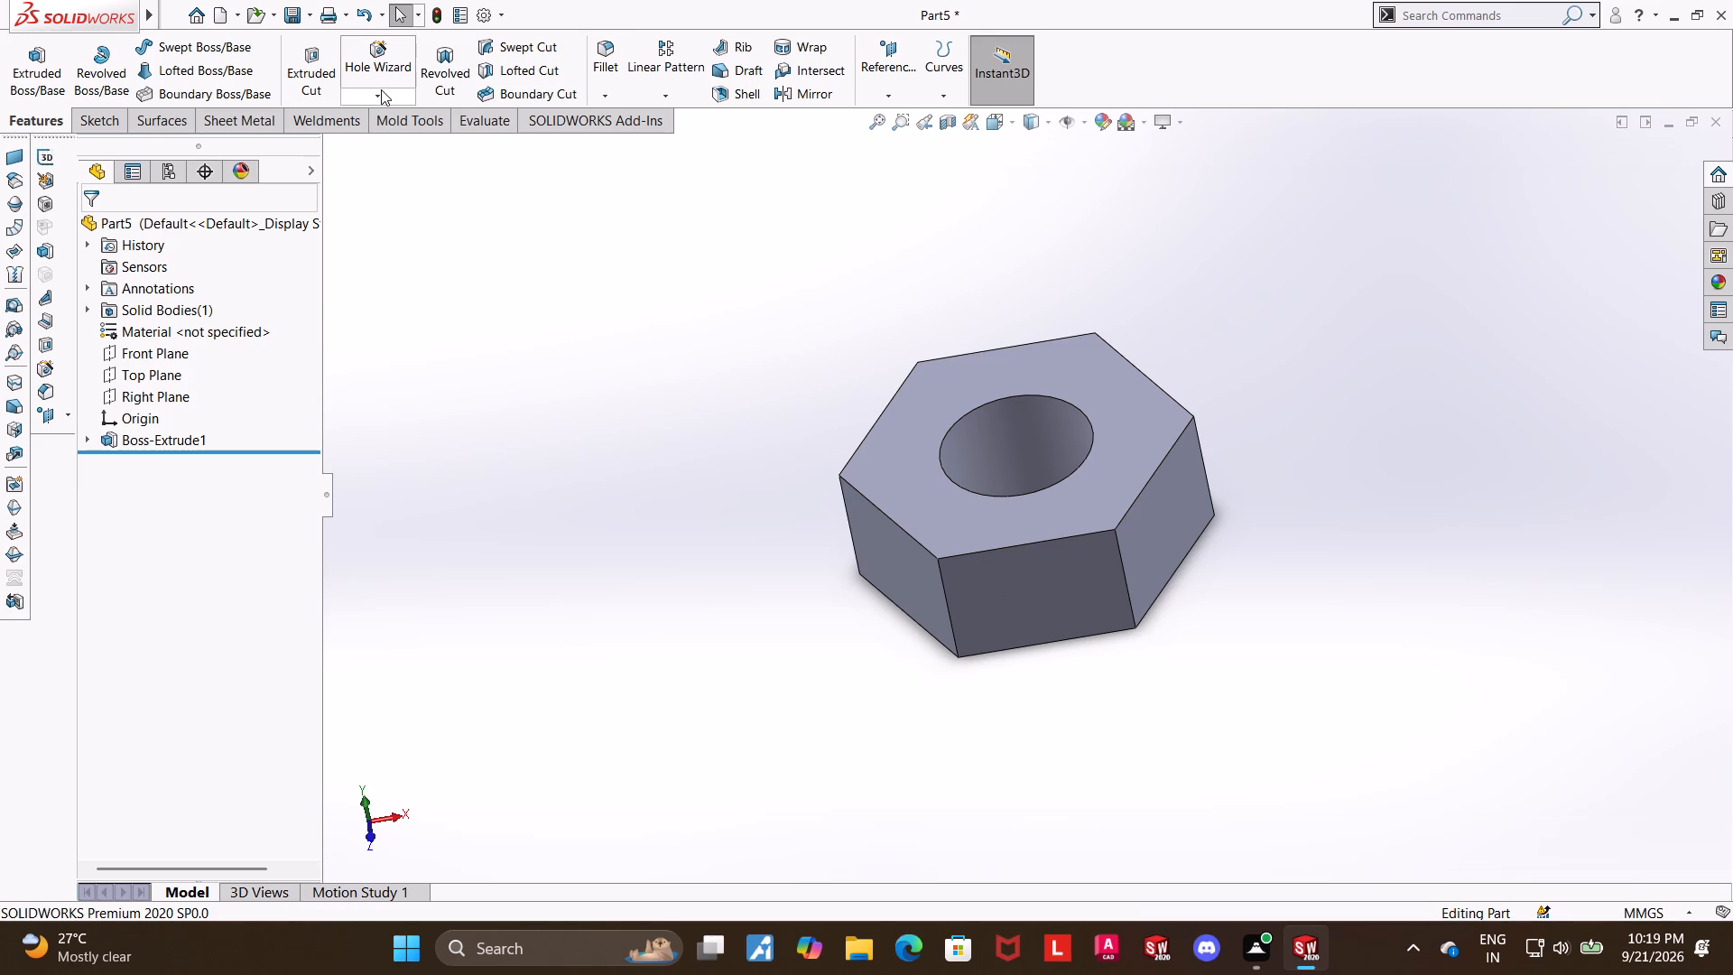
{"action": "left_click", "coordinate": [381, 89]}
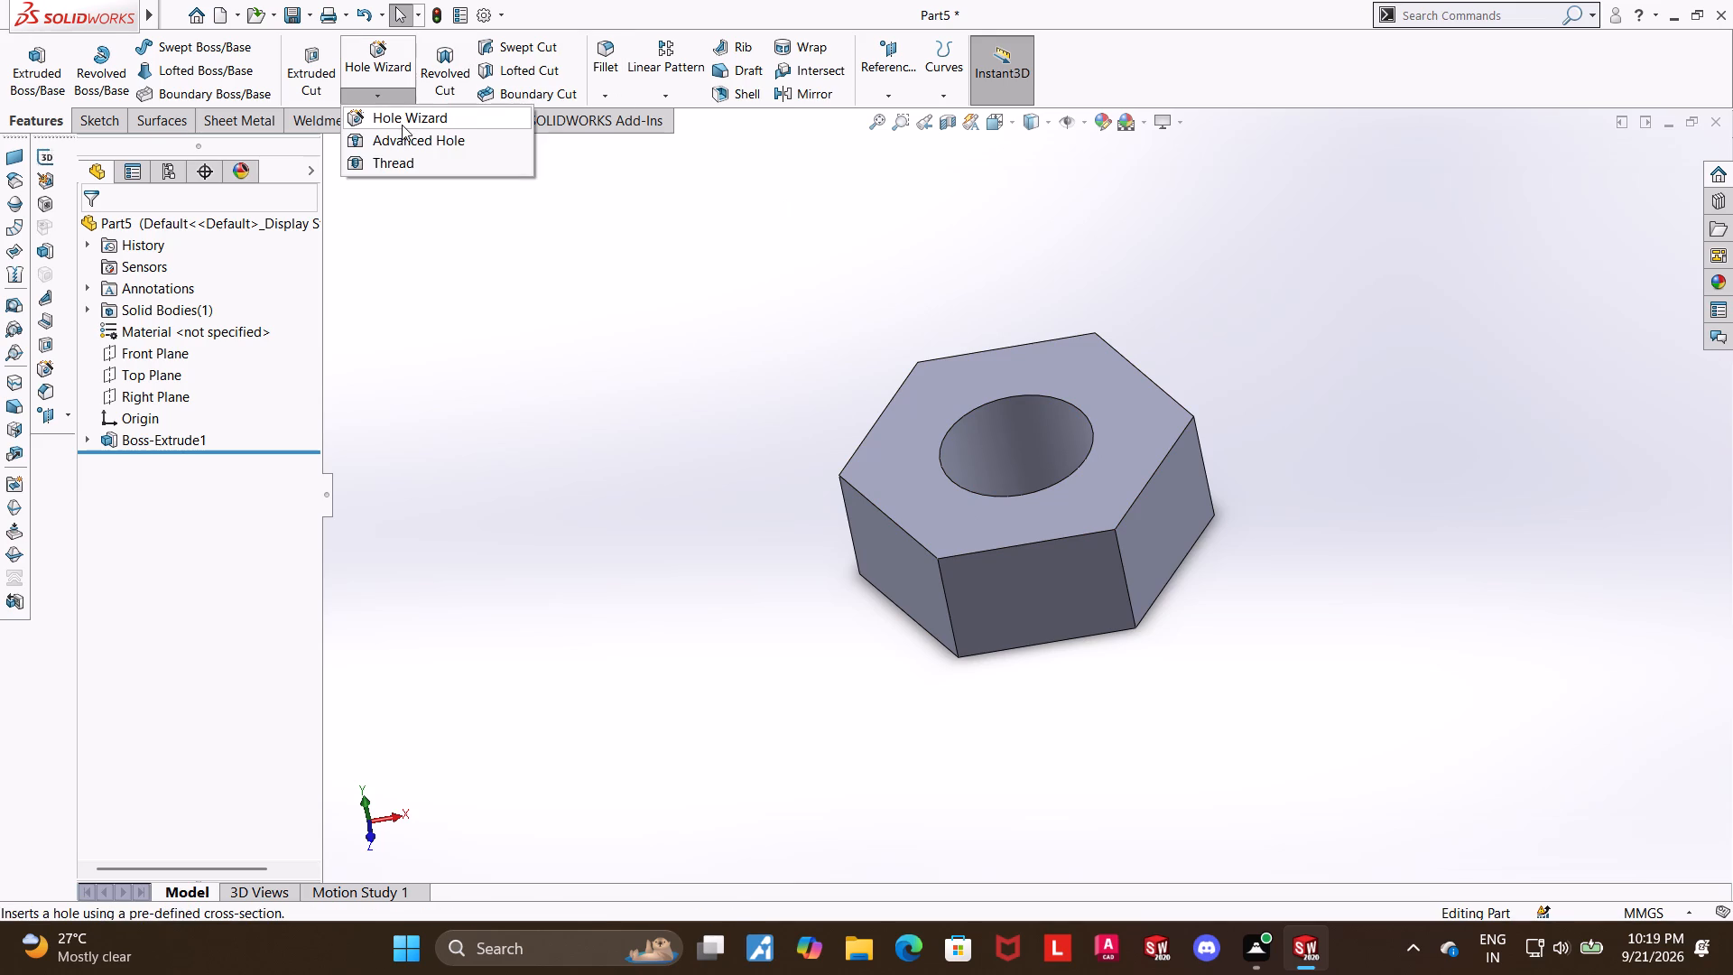
{"action": "left_click", "coordinate": [407, 157]}
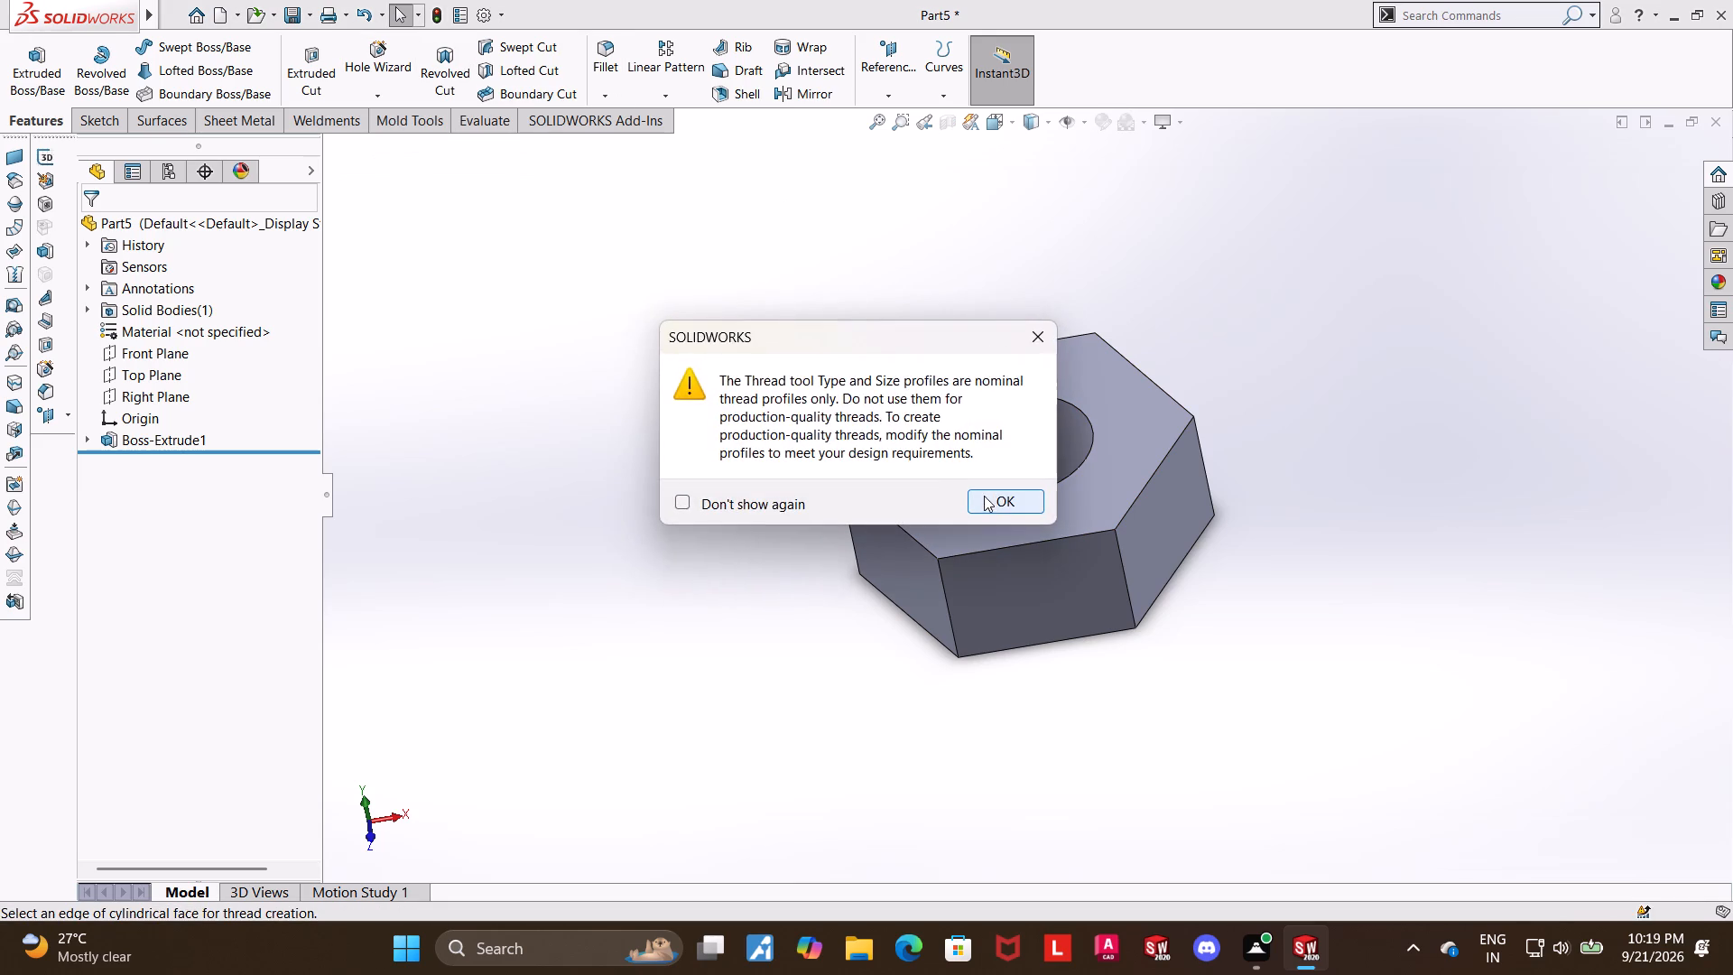
{"action": "left_click", "coordinate": [999, 495]}
{"action": "left_click", "coordinate": [971, 490]}
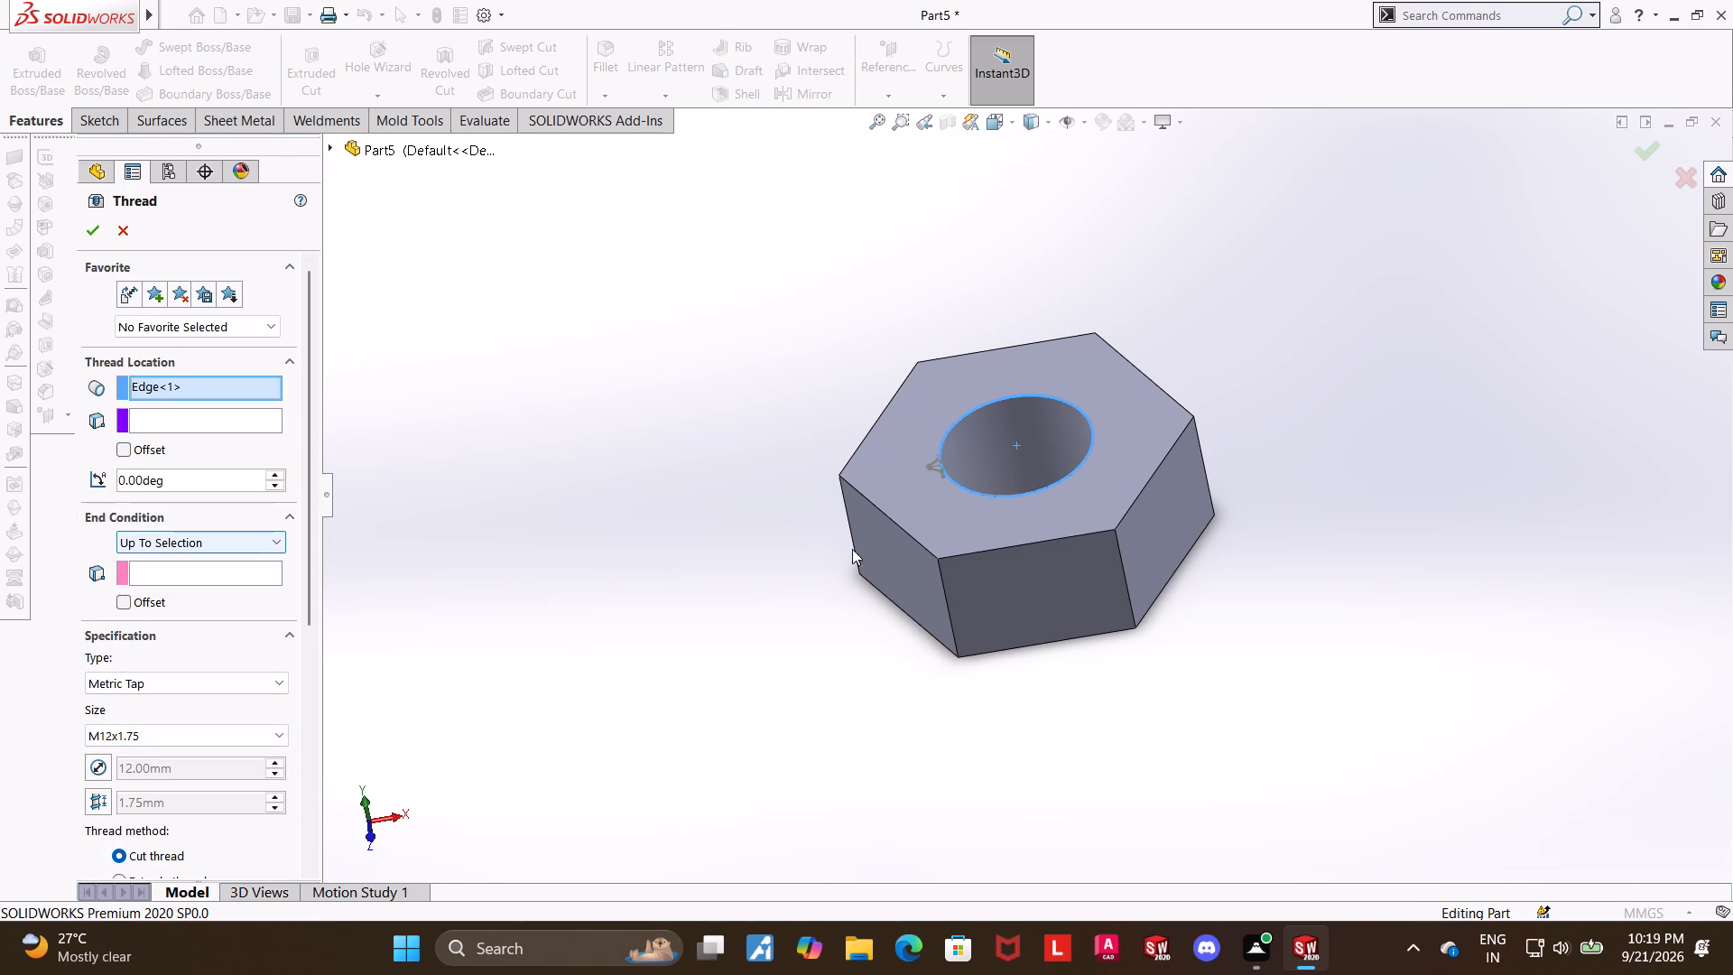
{"action": "left_click", "coordinate": [214, 571]}
{"action": "middle_click_drag", "start_coordinate": [1024, 618], "coordinate": [1016, 300]}
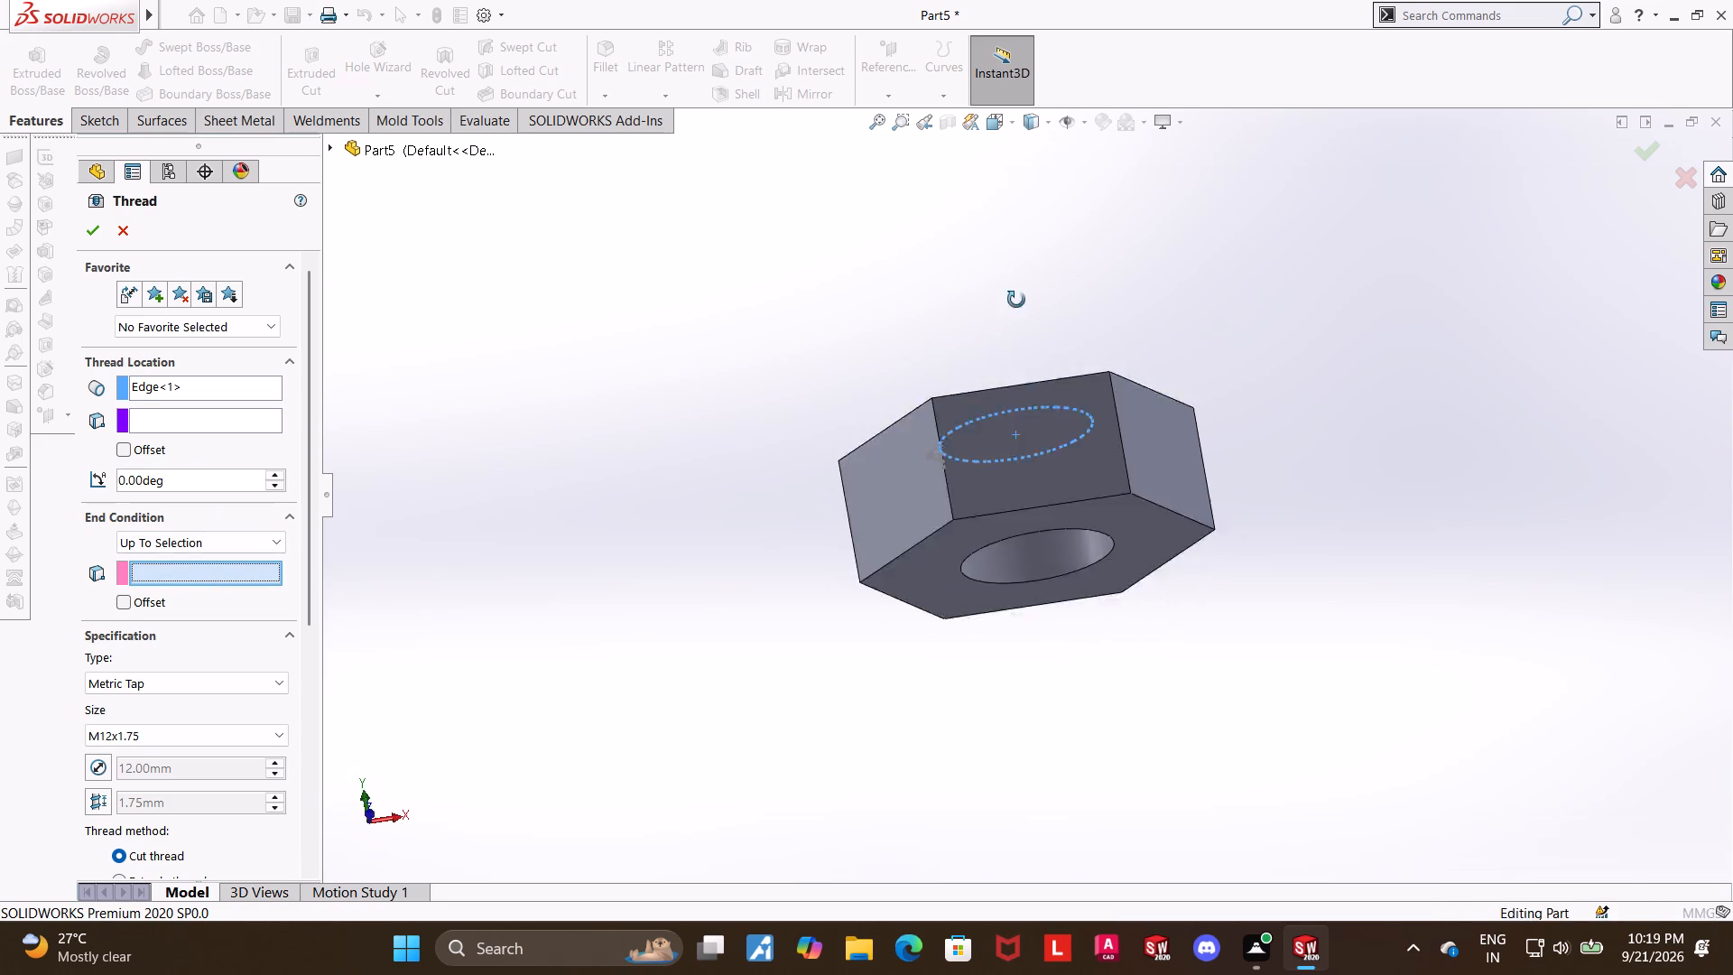
{"action": "middle_click_drag", "start_coordinate": [1016, 300], "coordinate": [1015, 236]}
{"action": "scroll", "coordinate": [1015, 230], "scroll_direction": "down", "scroll_amount": 1}
{"action": "left_click", "coordinate": [971, 519]}
{"action": "middle_click_drag", "start_coordinate": [614, 335], "coordinate": [587, 577]}
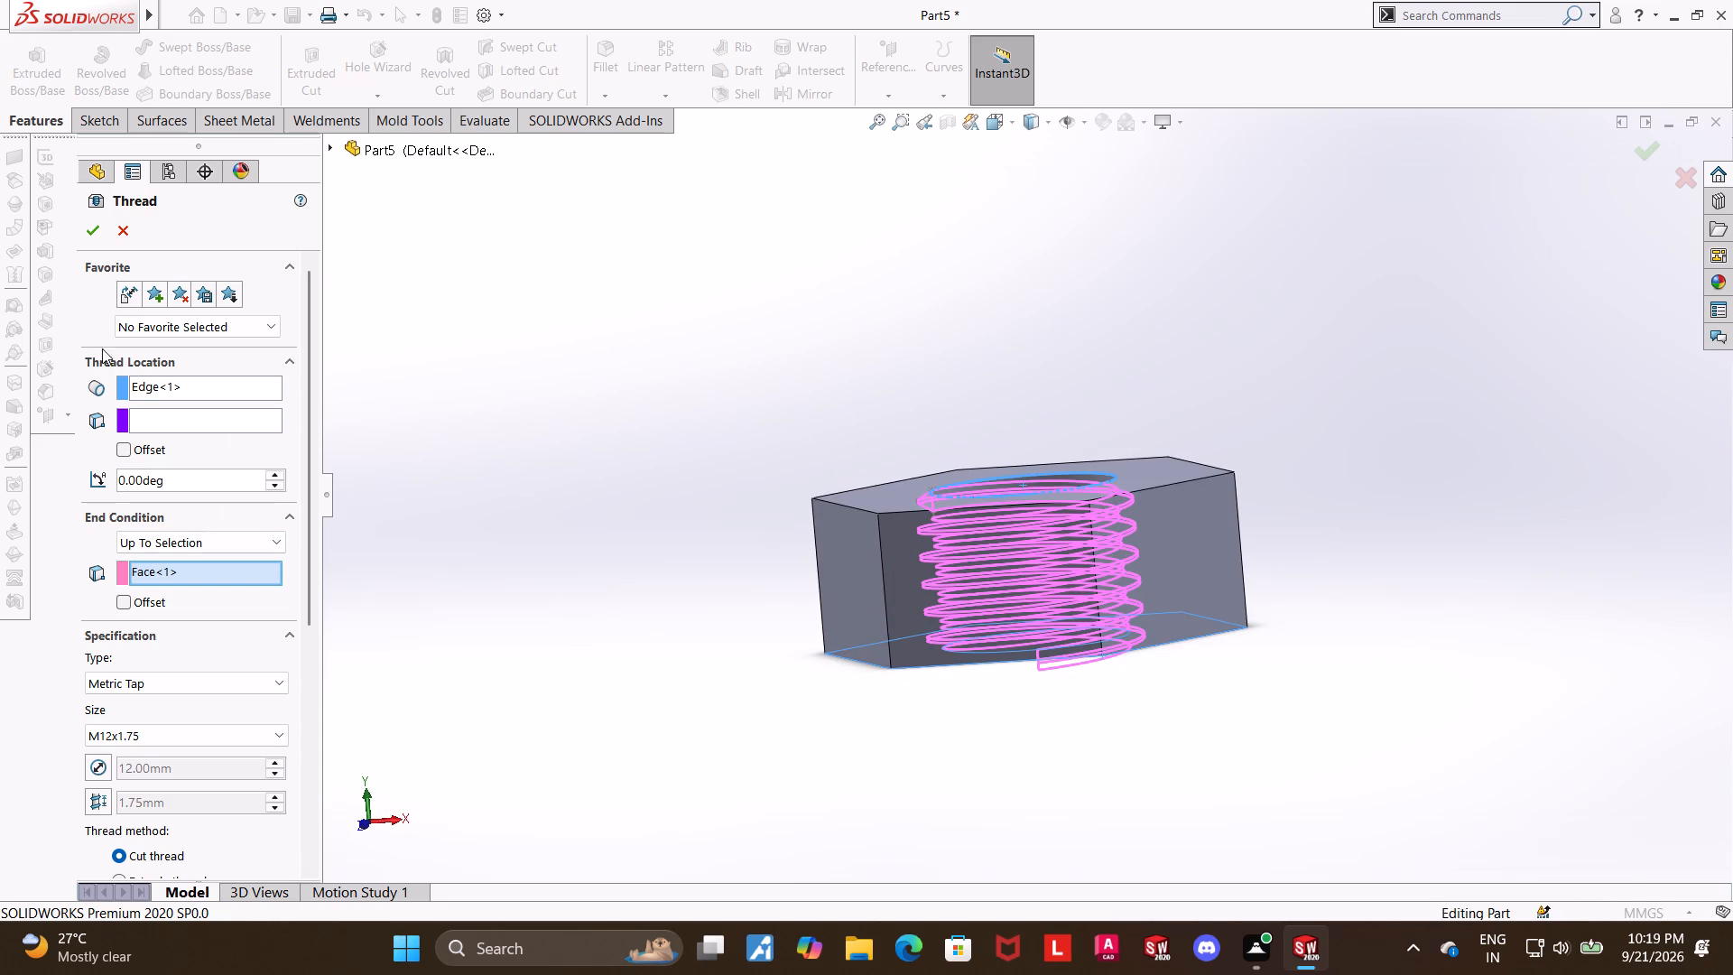
{"action": "left_click", "coordinate": [101, 237]}
{"action": "left_click", "coordinate": [654, 474]}
Start a sketch on the Front Plane and draw a vertical centreline about 15.7 mm long through the origin.
{"action": "scroll", "coordinate": [654, 474], "scroll_direction": "up", "scroll_amount": 1}
{"action": "middle_click_drag", "start_coordinate": [659, 512], "coordinate": [678, 652]}
{"action": "scroll", "coordinate": [677, 651], "scroll_direction": "up", "scroll_amount": 1}
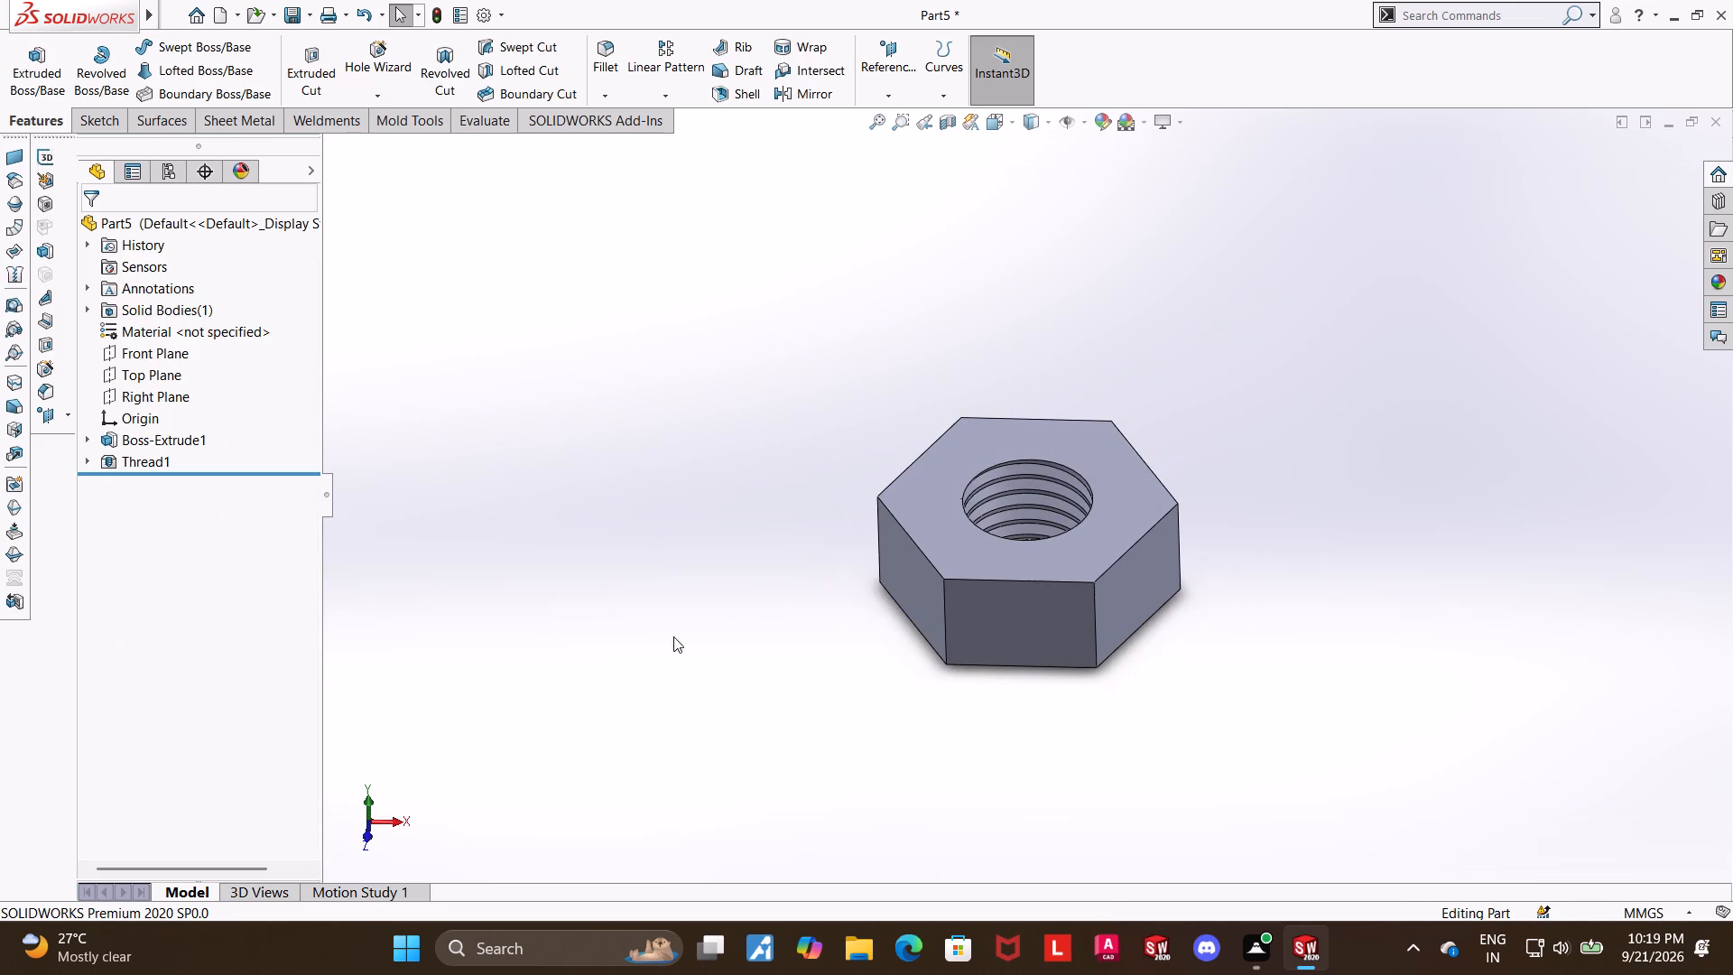
{"action": "left_click", "coordinate": [989, 126]}
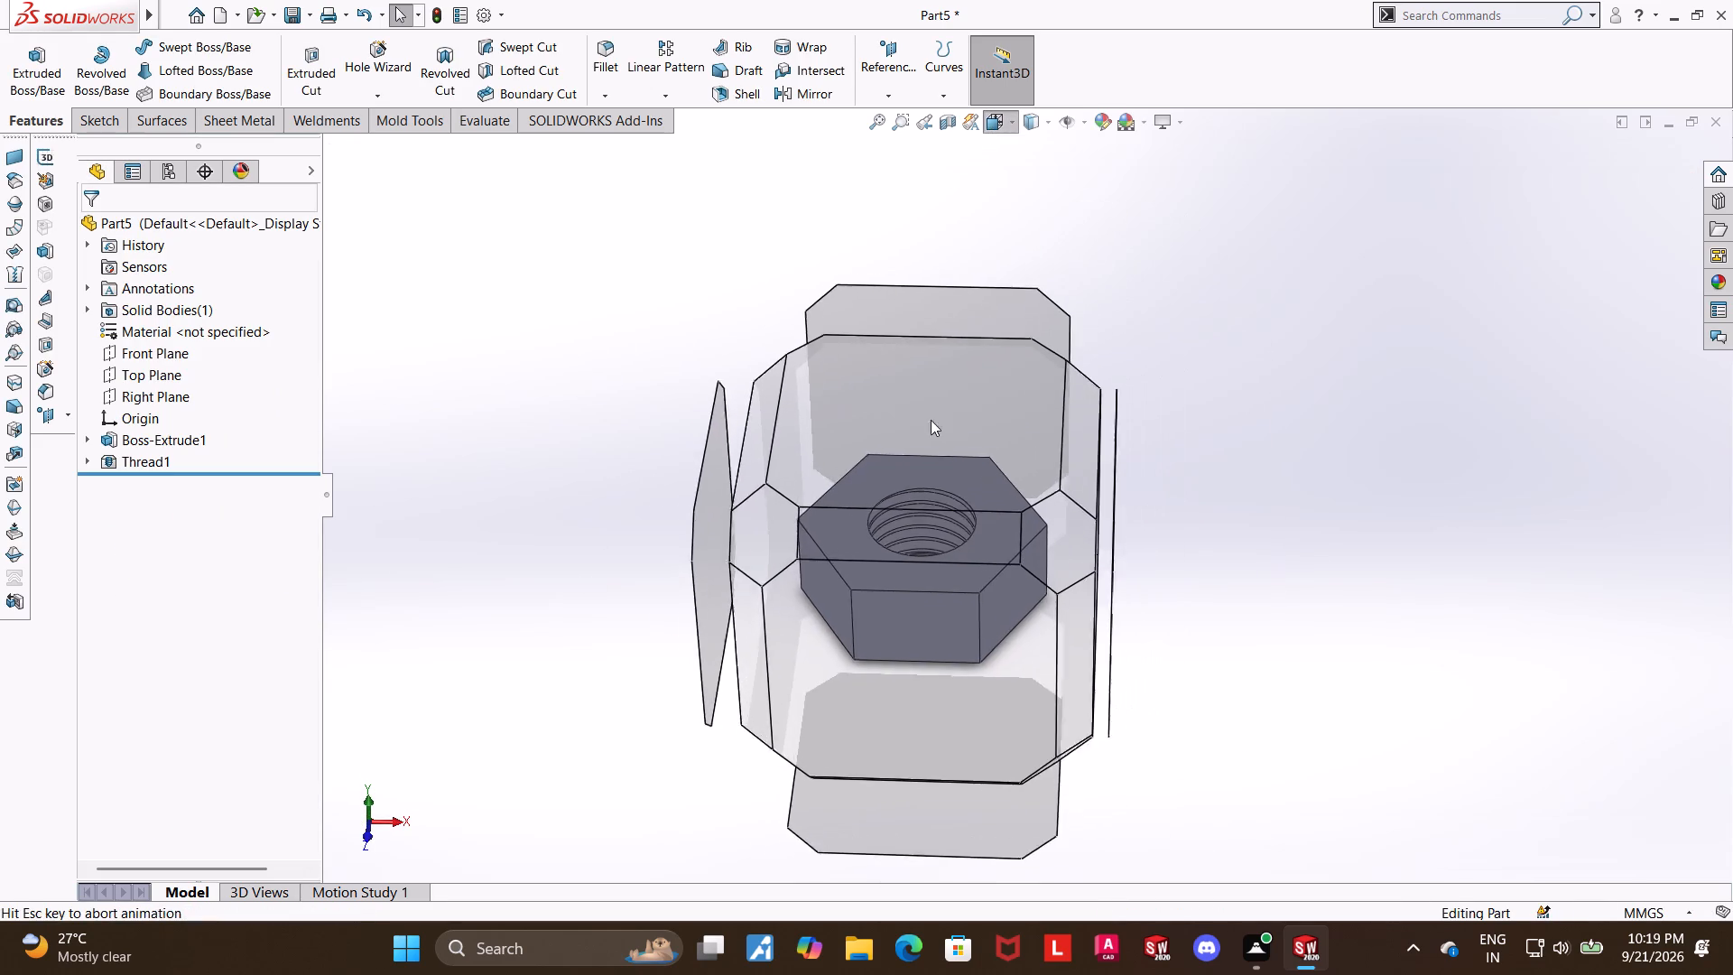
{"action": "left_click", "coordinate": [800, 640]}
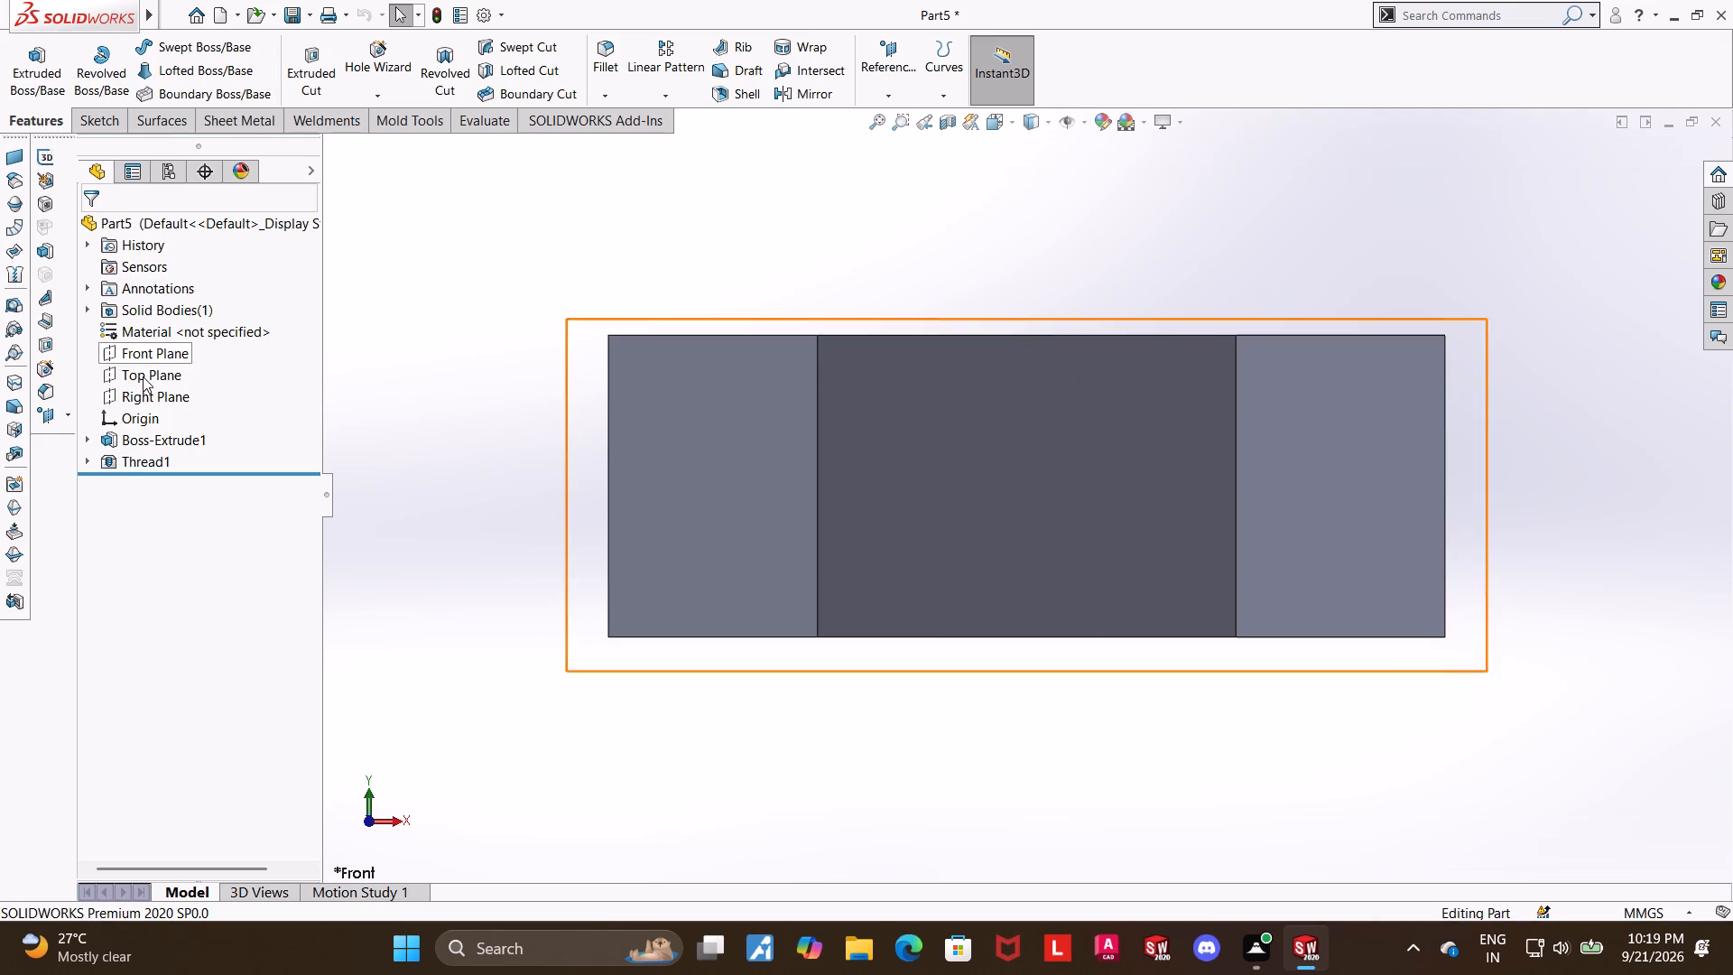
{"action": "left_click", "coordinate": [141, 347]}
{"action": "left_click", "coordinate": [152, 318]}
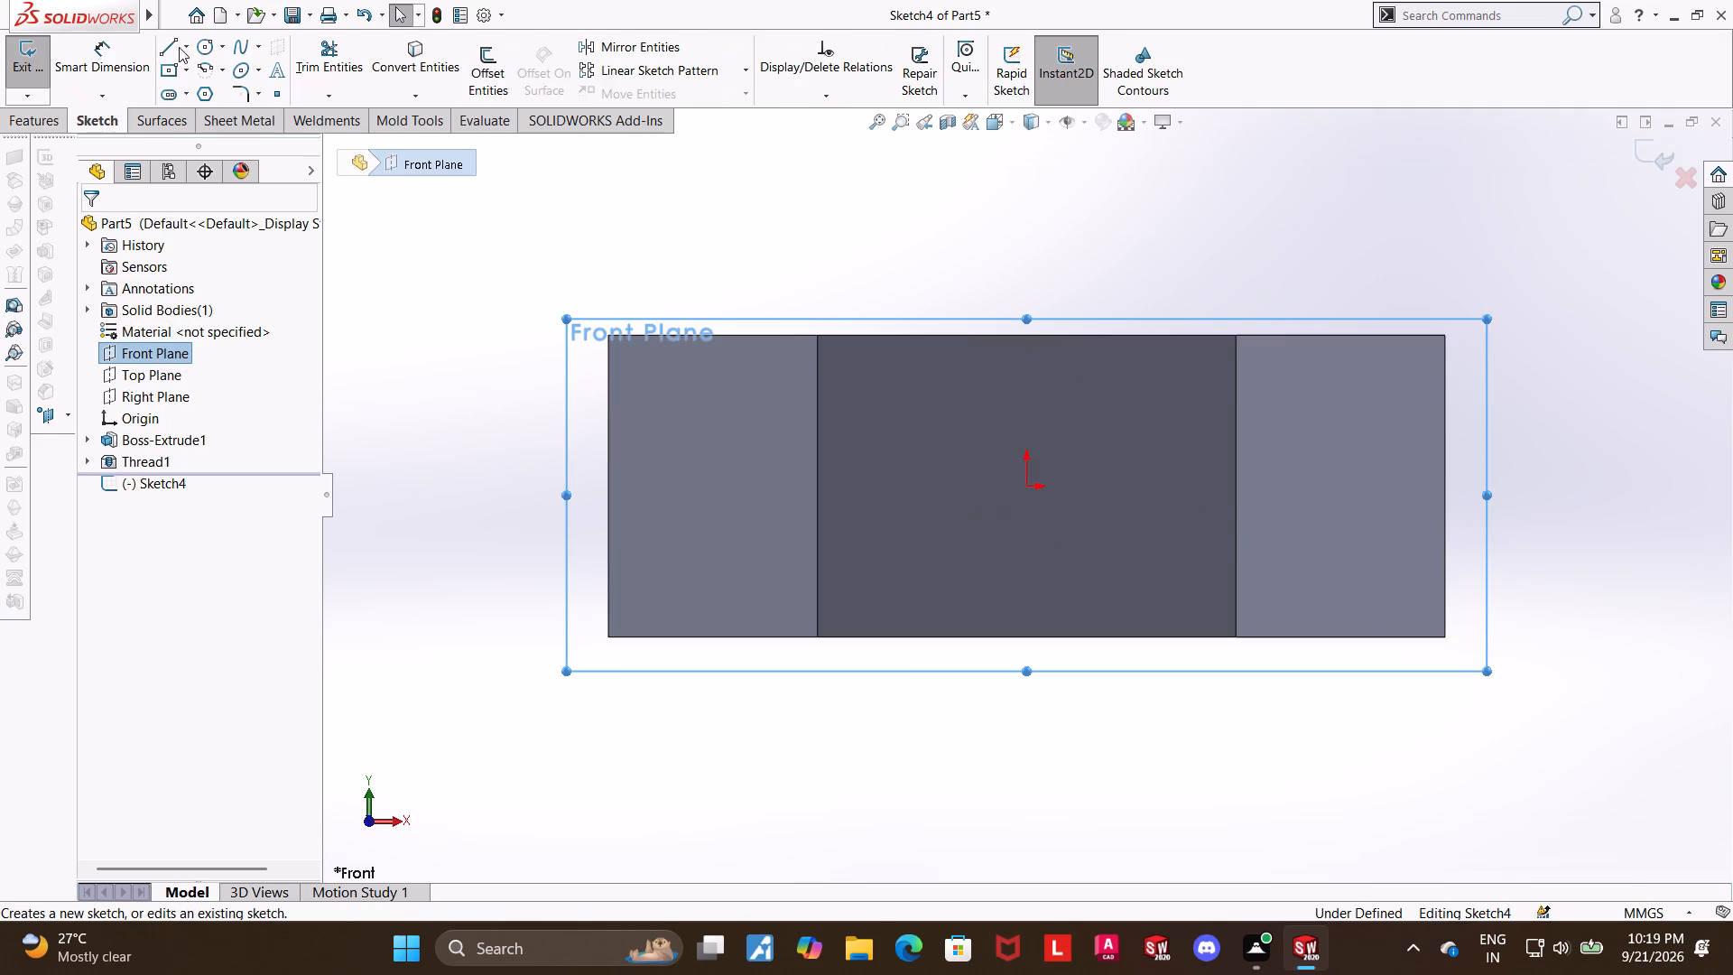
{"action": "left_click", "coordinate": [184, 48]}
{"action": "left_click", "coordinate": [190, 92]}
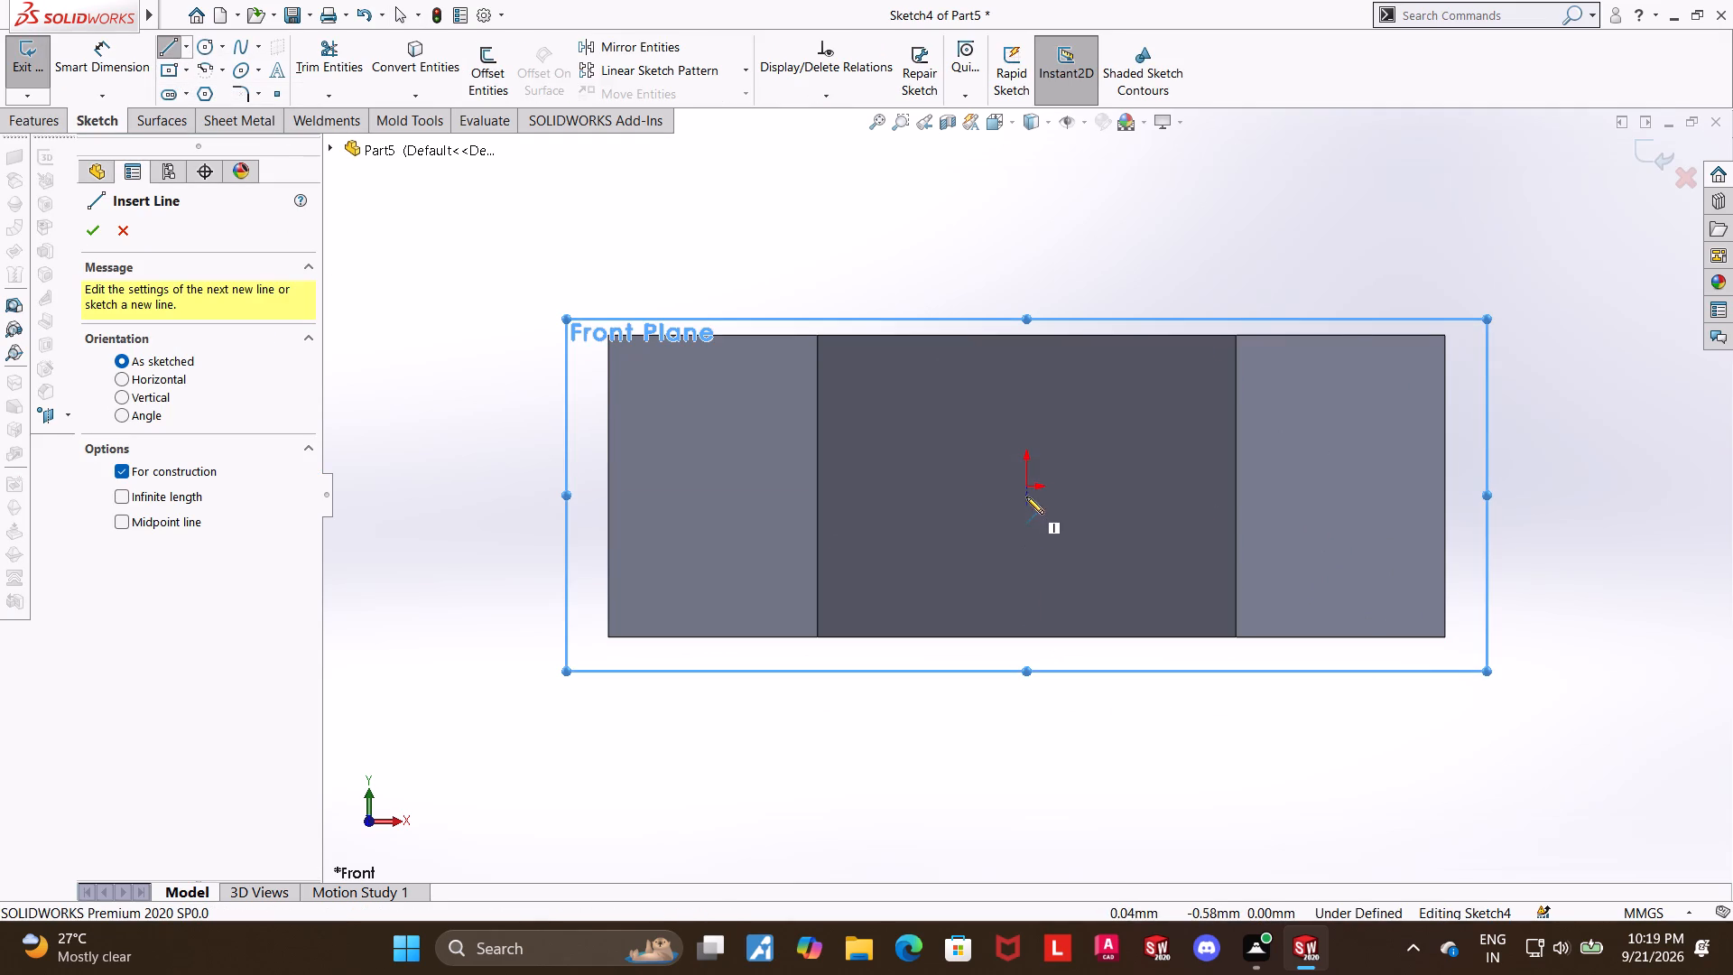
{"action": "left_click", "coordinate": [1028, 713]}
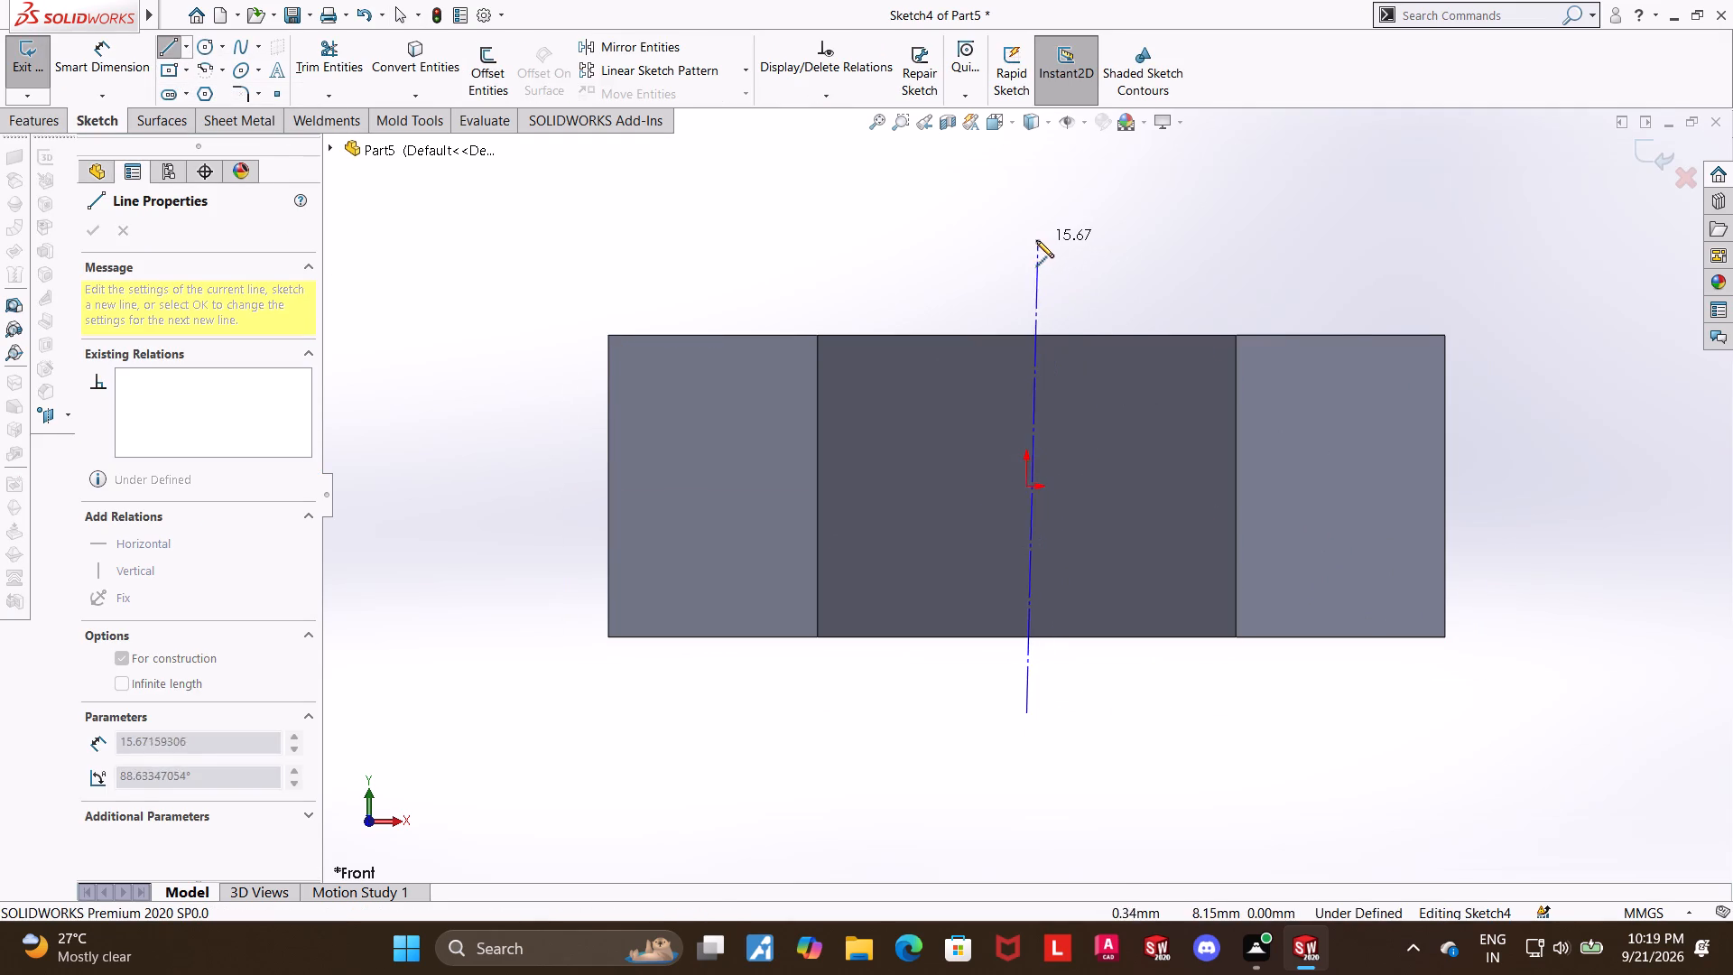
{"action": "left_click", "coordinate": [1028, 240]}
{"action": "key", "text": "Escape"}
{"action": "key", "text": "Escape"}
{"action": "key", "text": "Escape"}
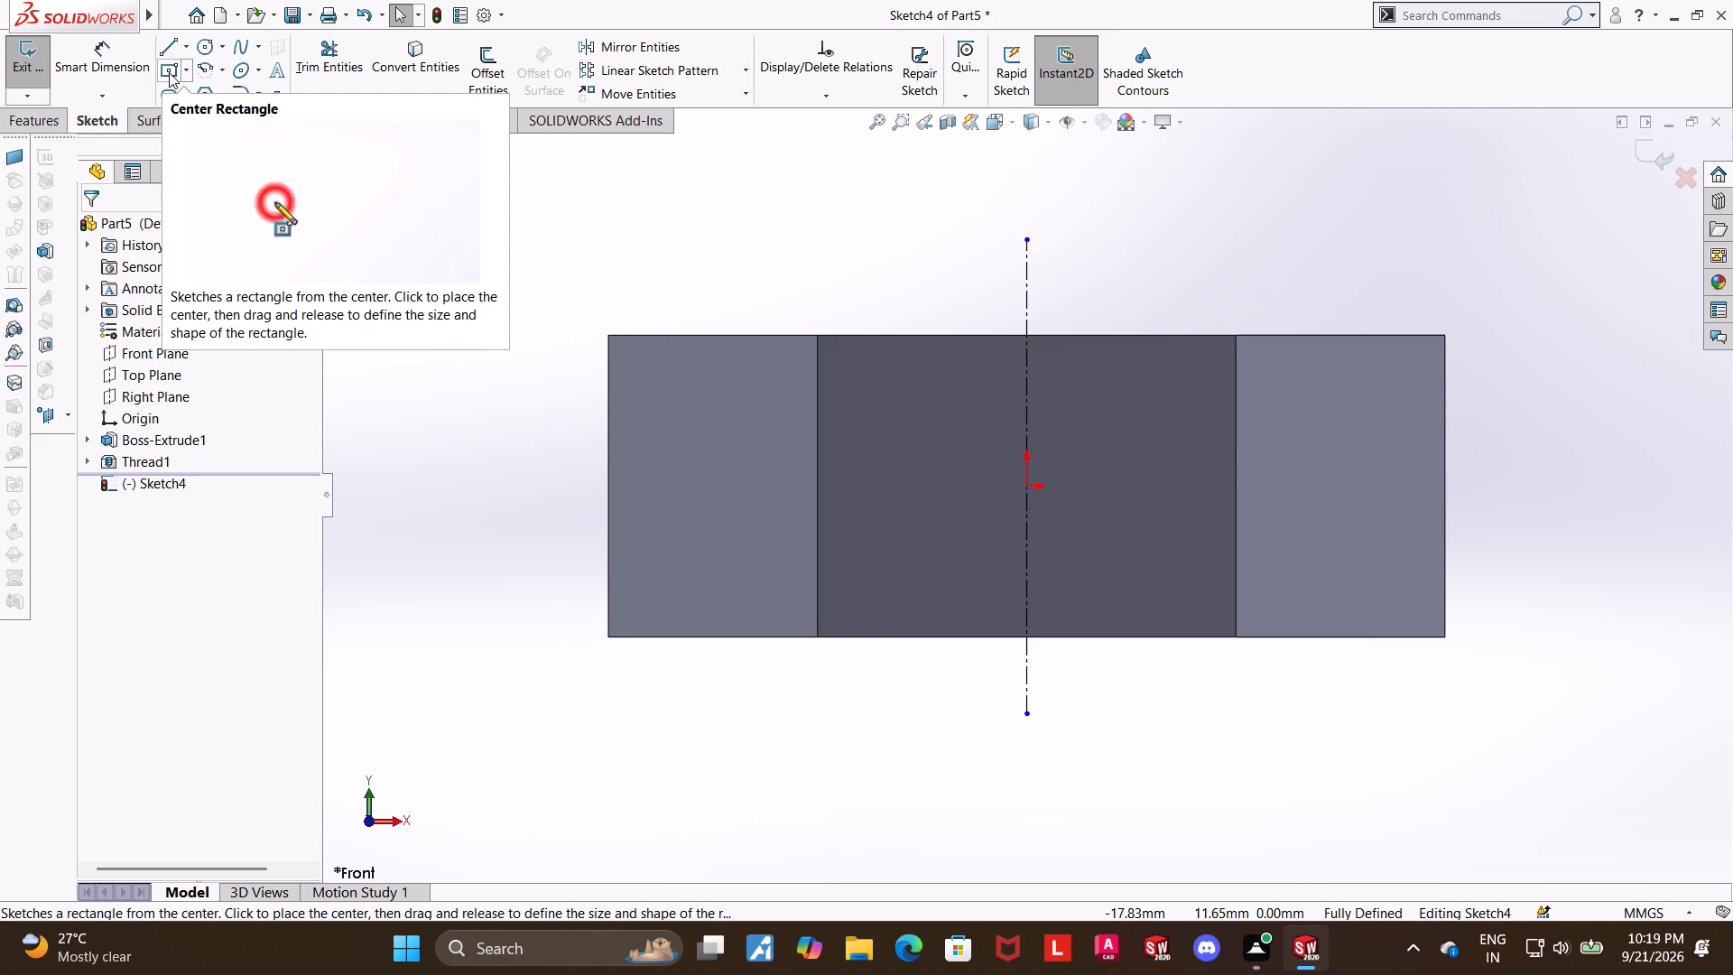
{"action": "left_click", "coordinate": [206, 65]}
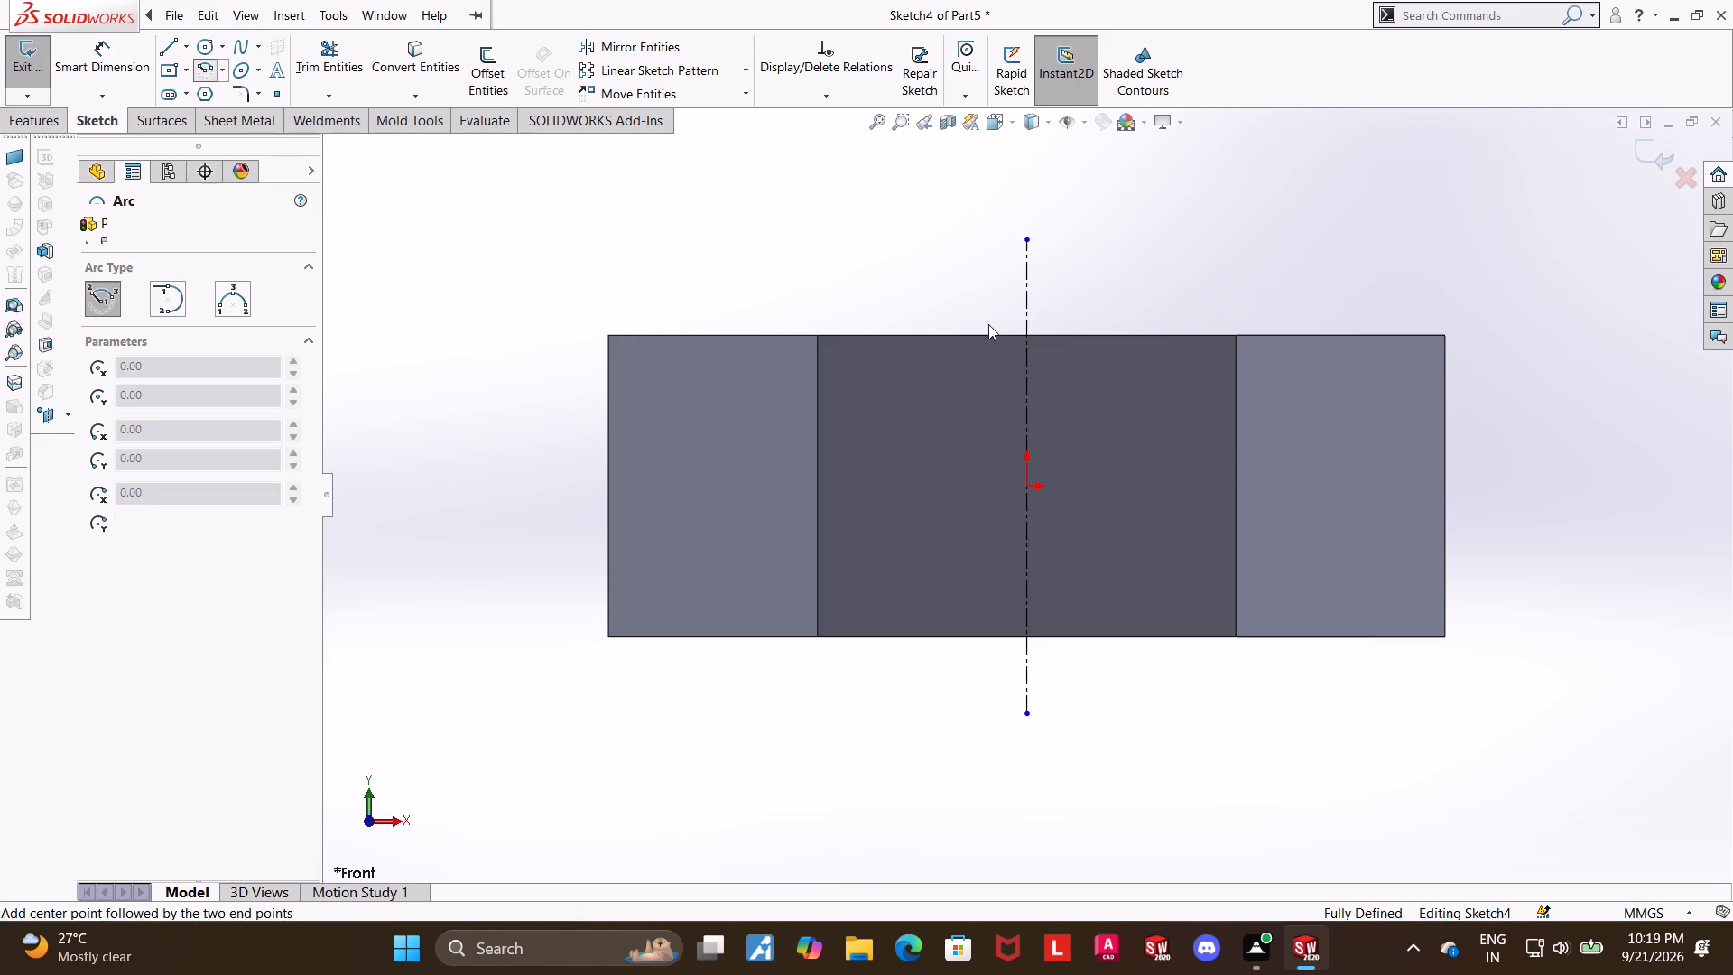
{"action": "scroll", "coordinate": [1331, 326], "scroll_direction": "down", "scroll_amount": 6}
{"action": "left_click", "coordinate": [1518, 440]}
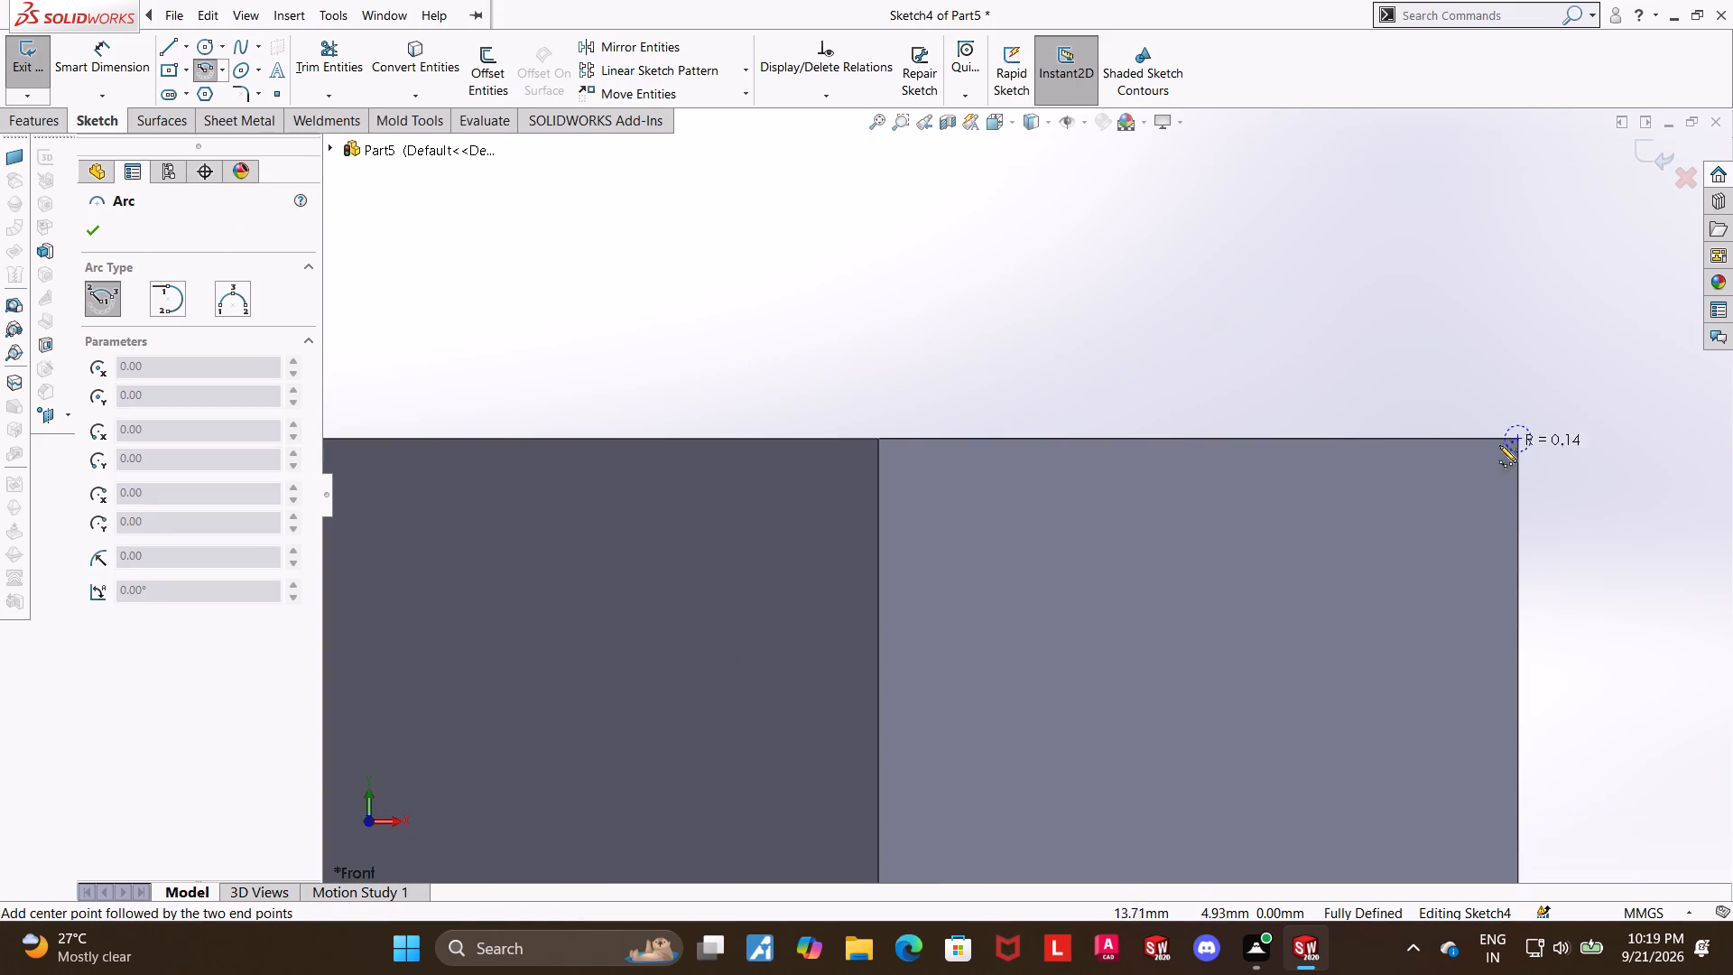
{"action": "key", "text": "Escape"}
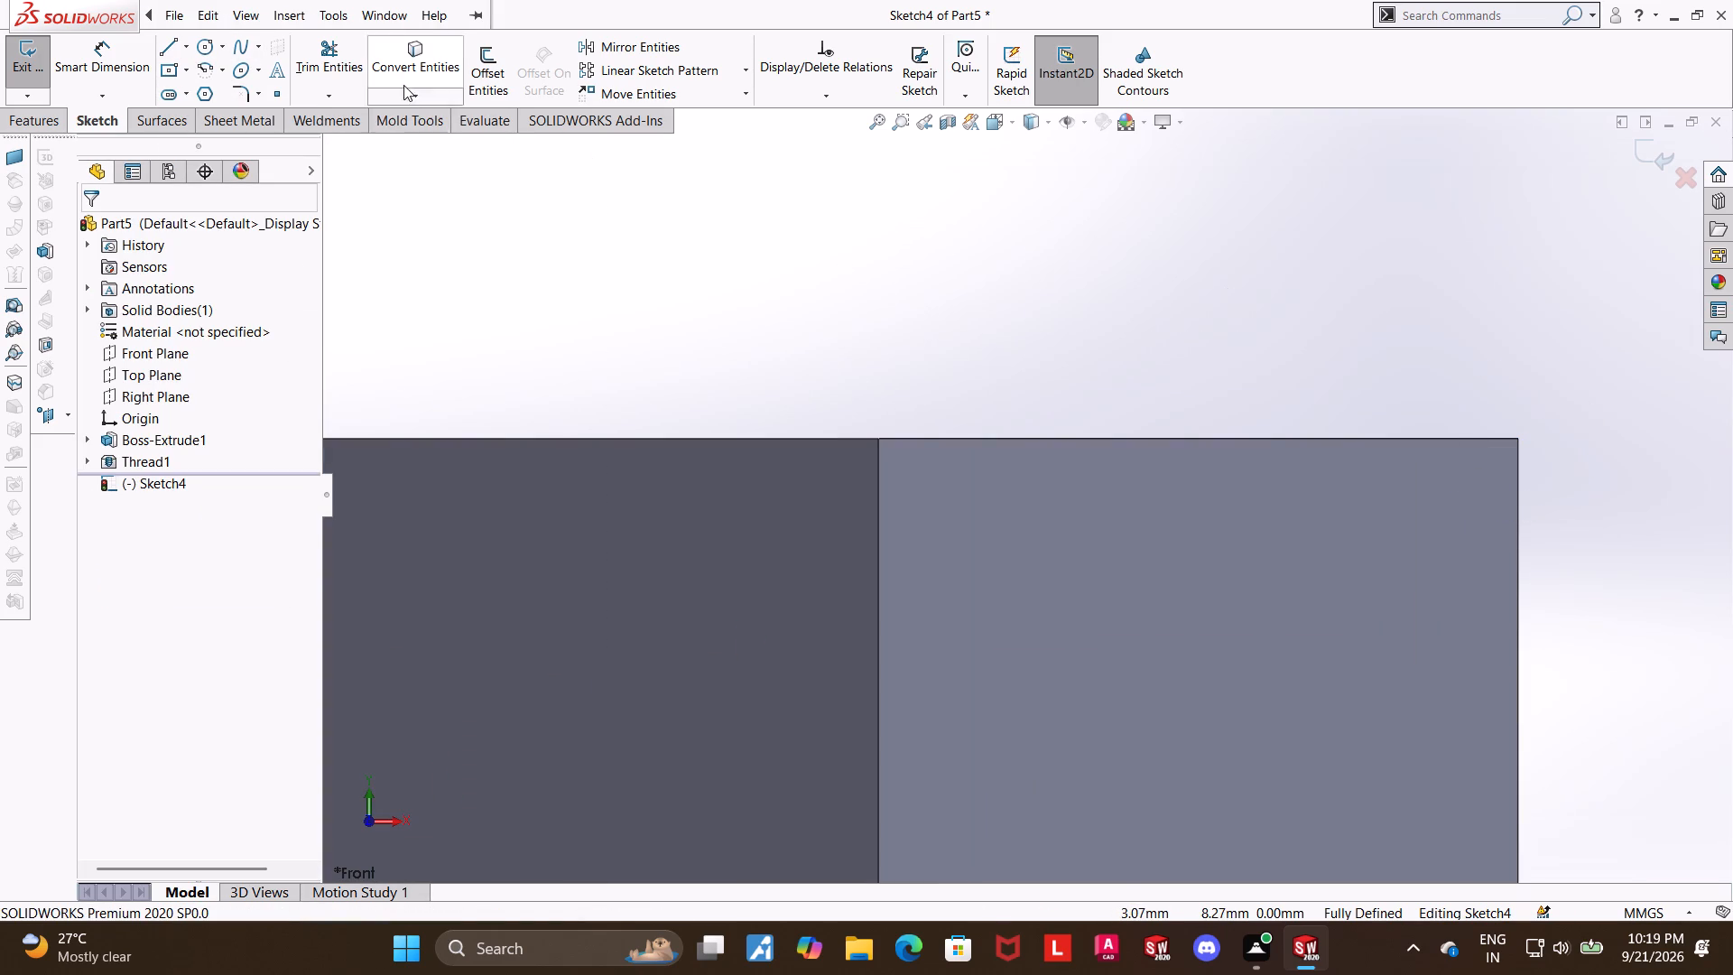
Draw a three-point arc rounding the nut's upper right corner, about 1.9 mm between its ends on the top and side edges.
{"action": "left_click", "coordinate": [224, 70]}
{"action": "left_click", "coordinate": [227, 144]}
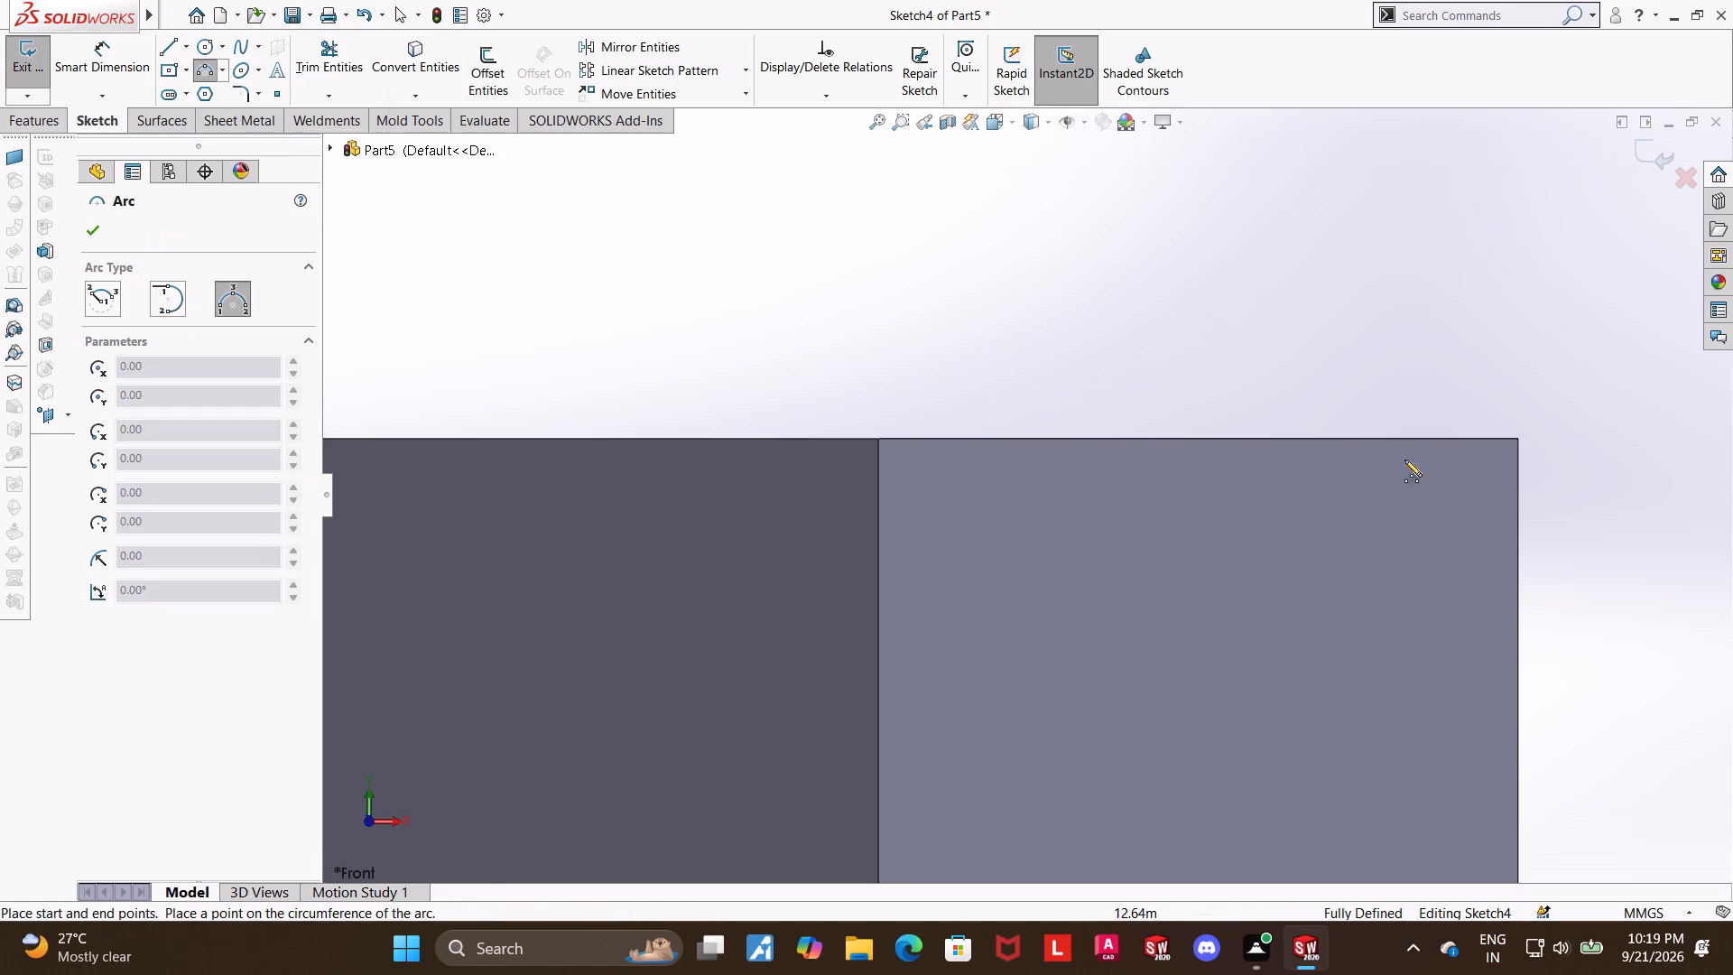
{"action": "left_click", "coordinate": [1405, 439]}
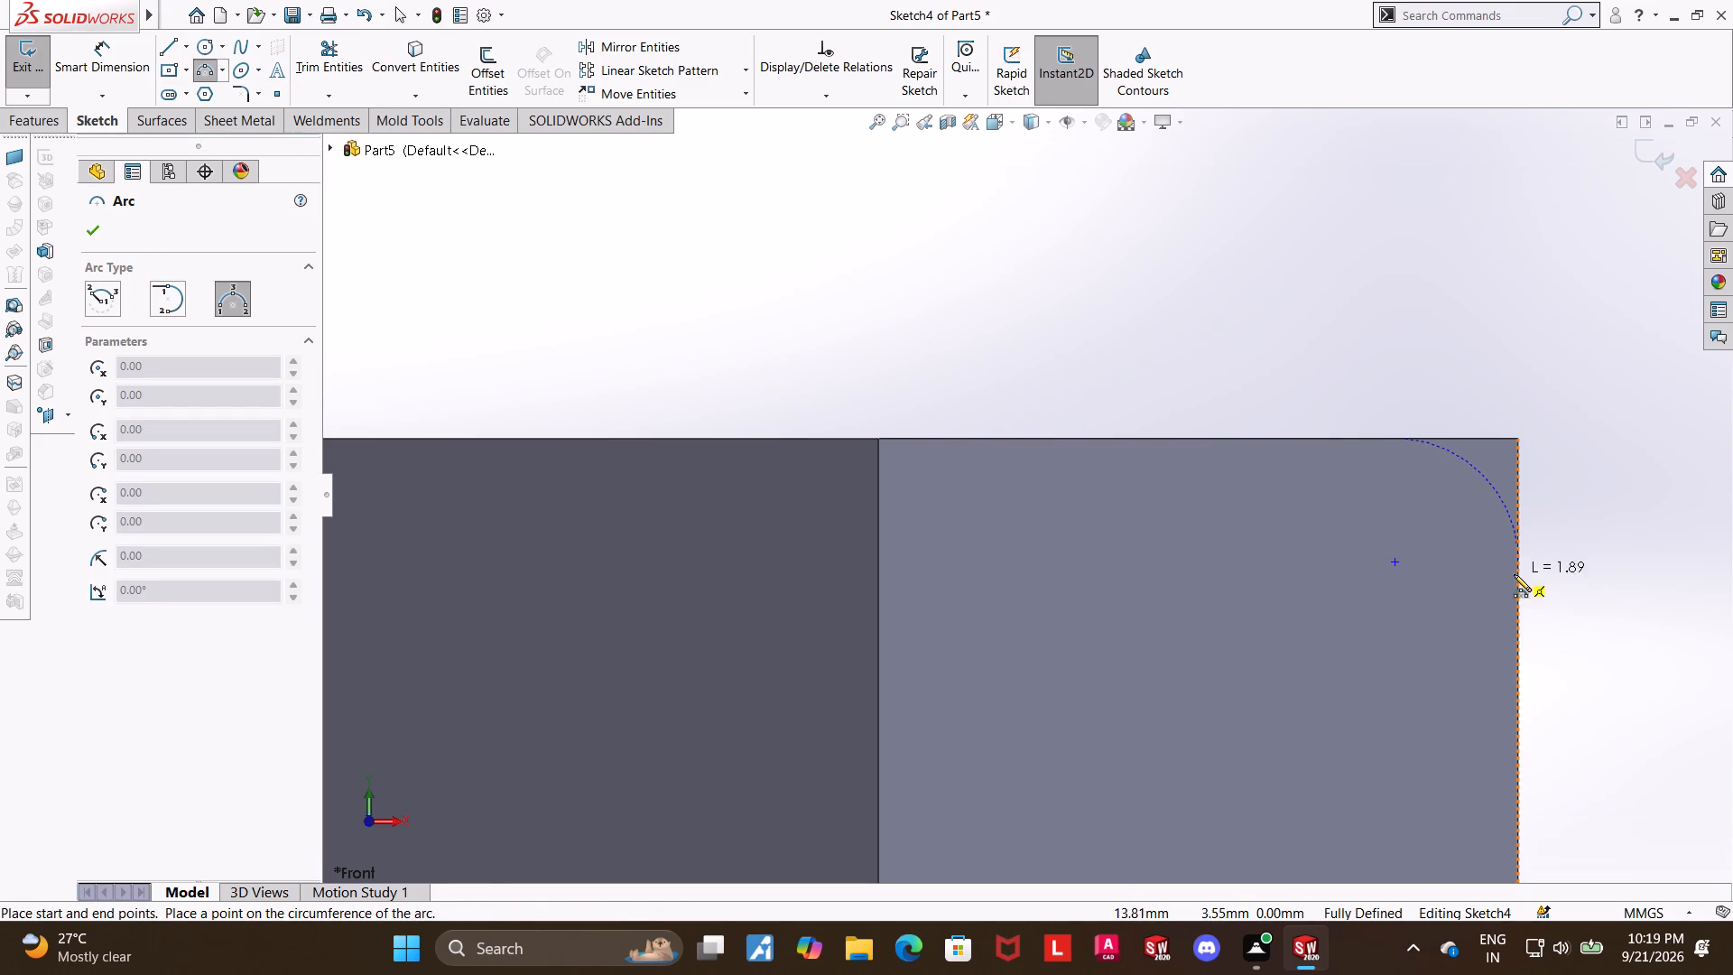
{"action": "left_click", "coordinate": [1515, 578]}
{"action": "left_click", "coordinate": [1495, 484]}
{"action": "key", "text": "Escape"}
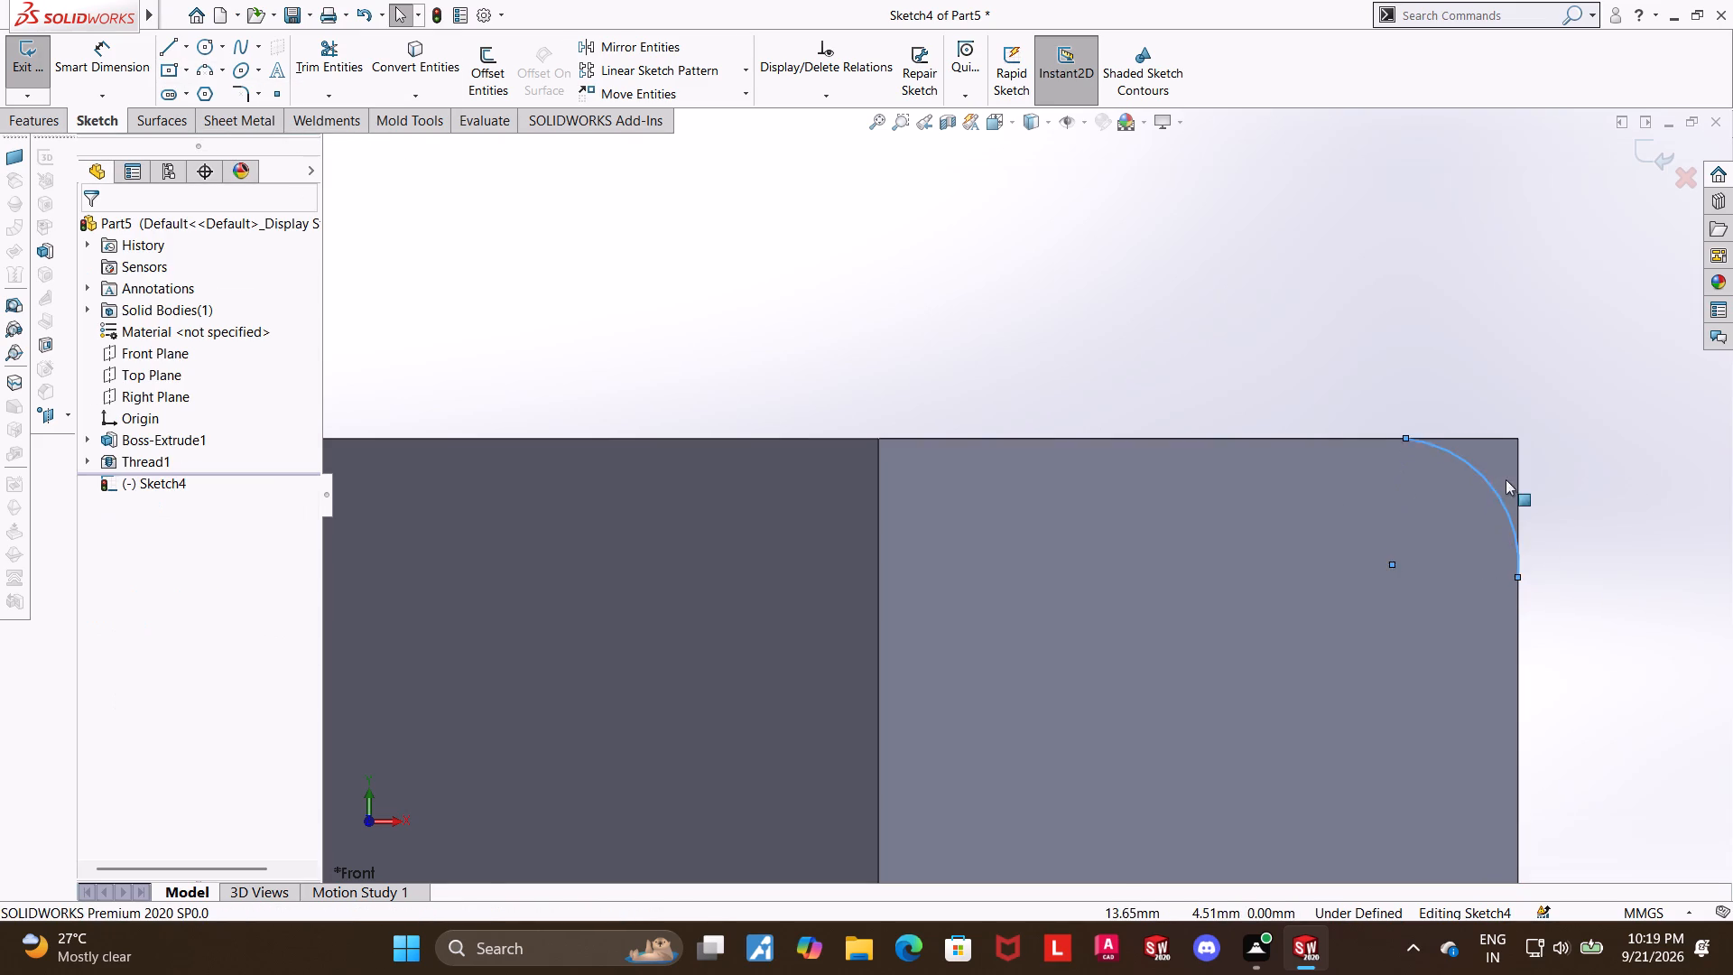
{"action": "key", "text": "Escape"}
Close the corner arc with a horizontal line along the top edge and a vertical line about 1.5 mm down the side edge.
{"action": "left_click", "coordinate": [176, 47]}
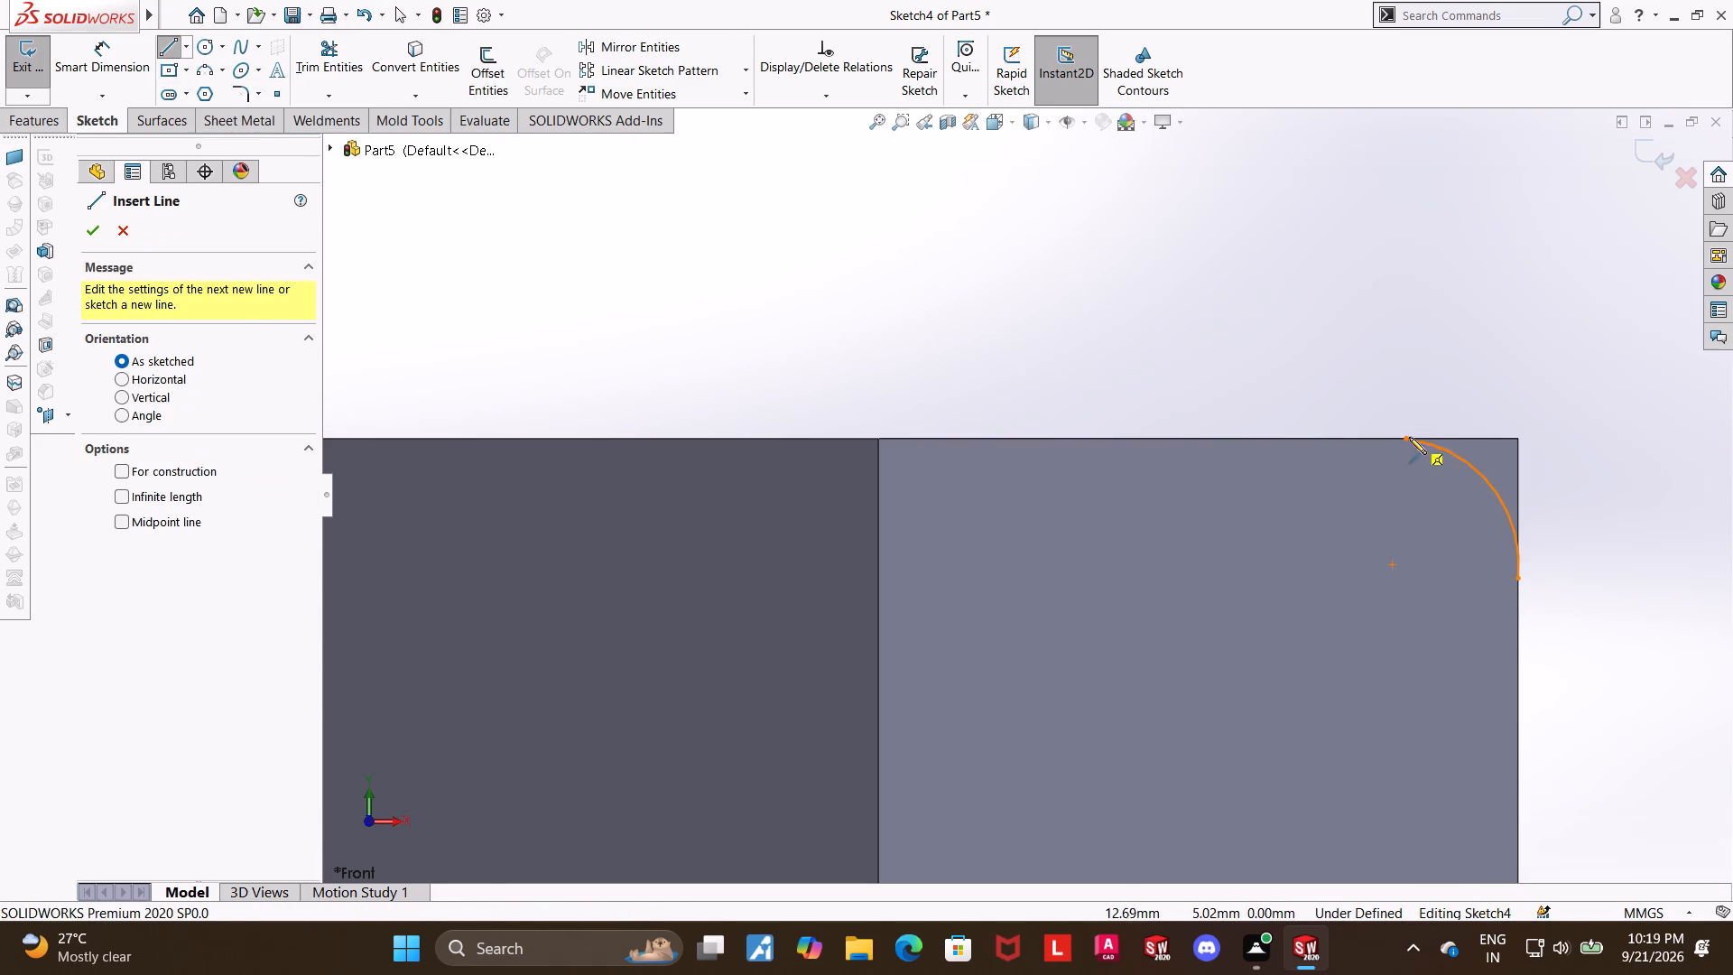
{"action": "left_click", "coordinate": [1405, 435]}
{"action": "left_click", "coordinate": [1515, 438]}
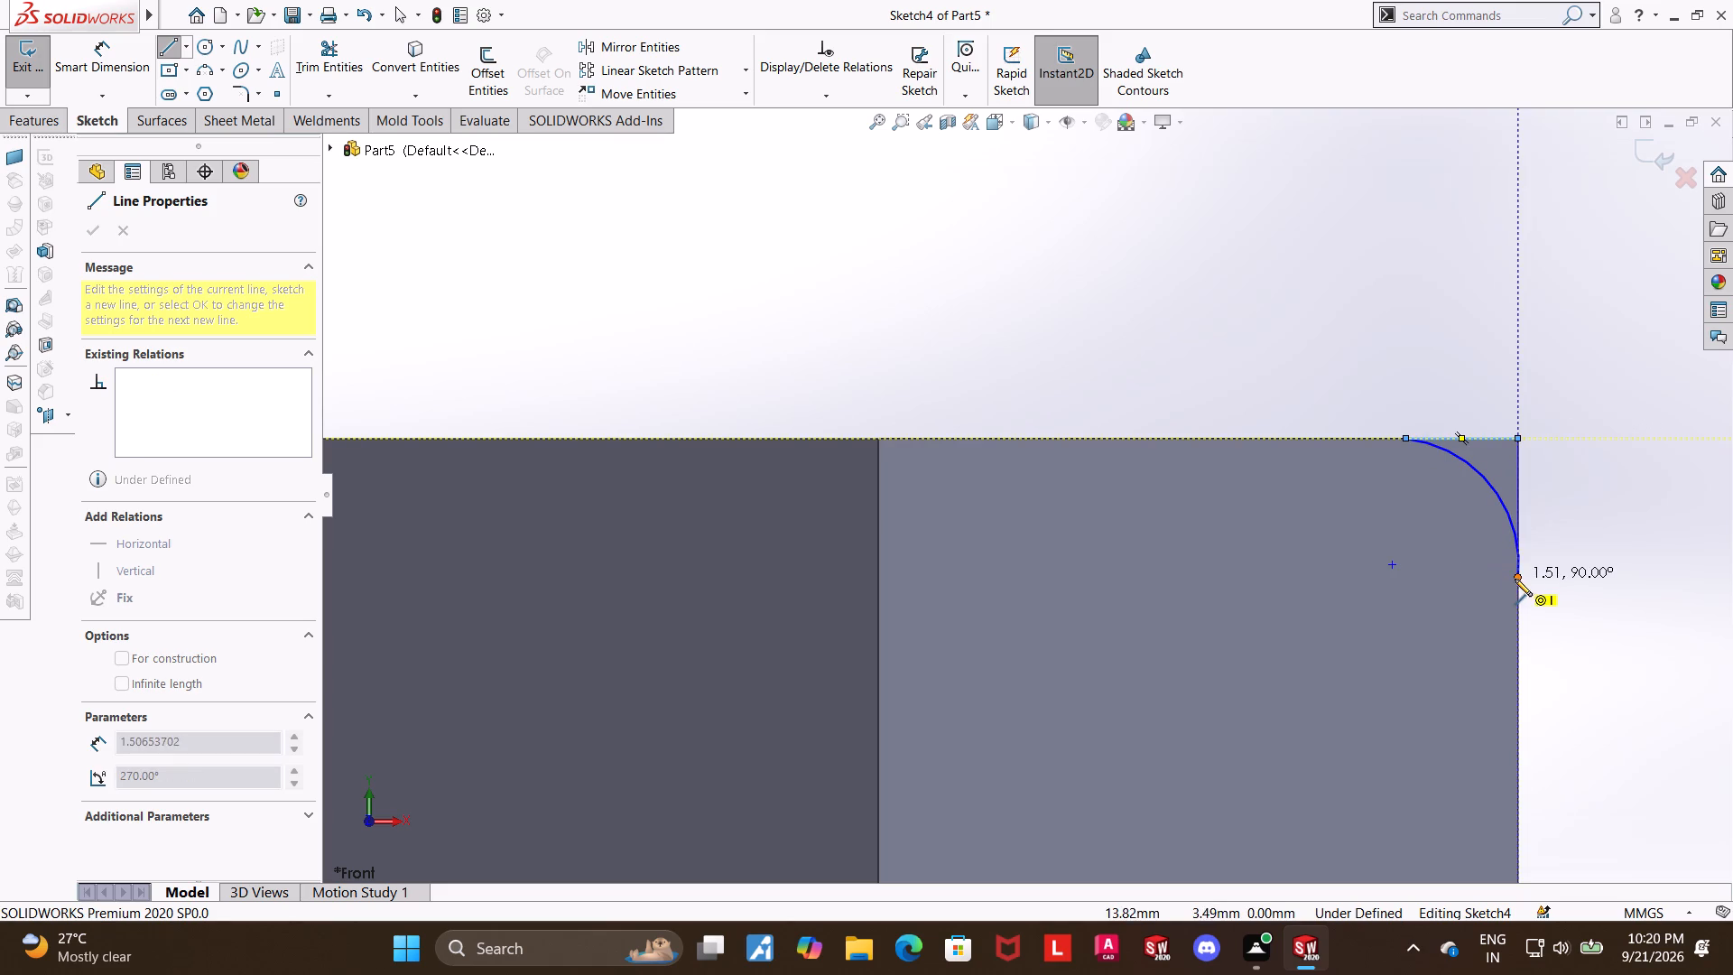
{"action": "left_click", "coordinate": [1516, 578]}
{"action": "key", "text": "Escape"}
{"action": "key", "text": "Escape"}
{"action": "key", "text": "Escape"}
Dimension the corner arc's radius as 3 mm.
{"action": "left_click", "coordinate": [137, 45]}
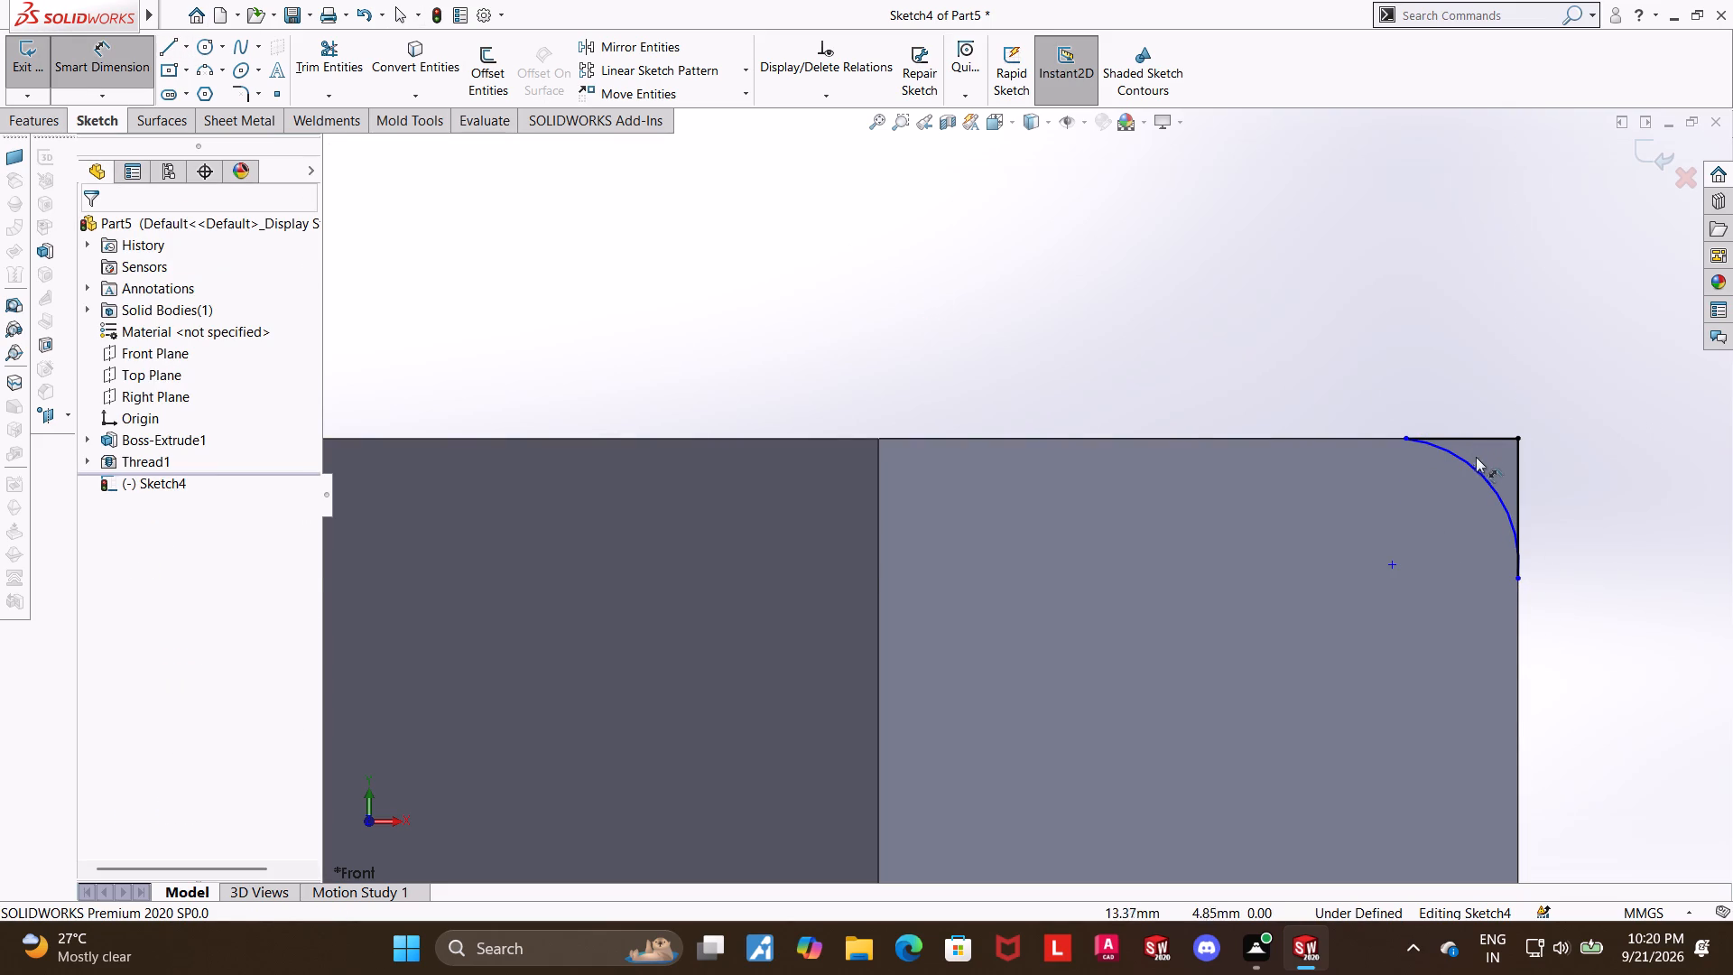
{"action": "left_click", "coordinate": [1478, 478]}
{"action": "left_click", "coordinate": [1444, 512]}
{"action": "key", "text": "3"}
{"action": "key", "text": "Return"}
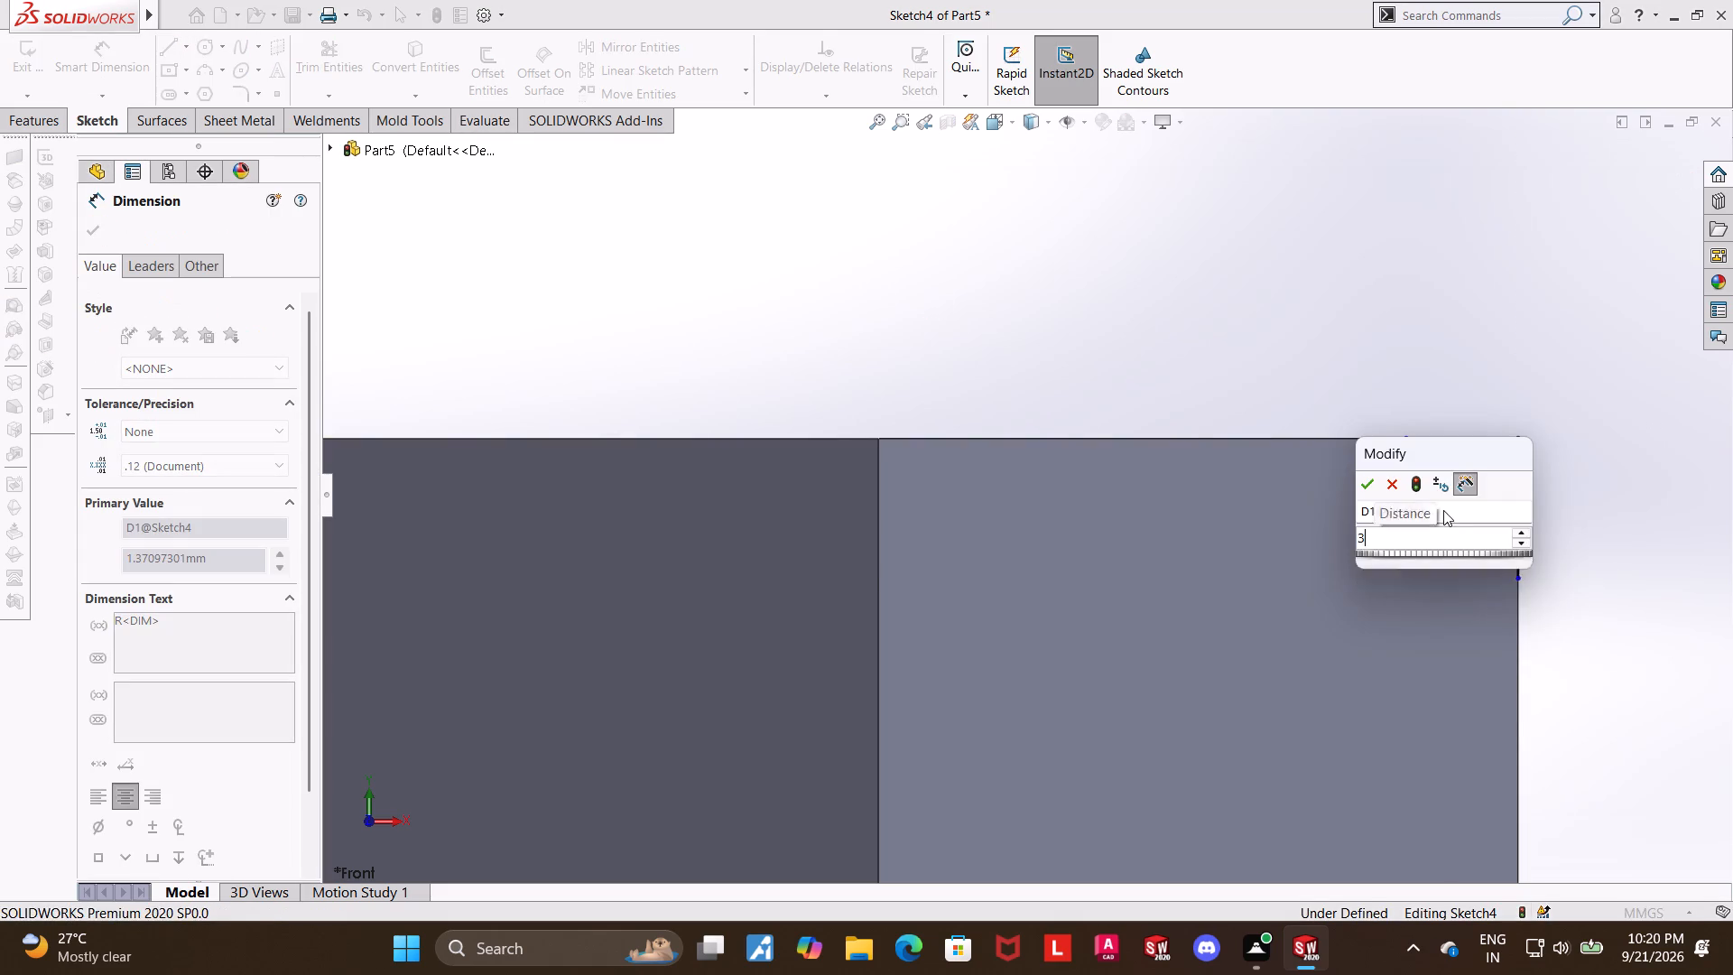
{"action": "key", "text": "Escape"}
{"action": "key", "text": "Escape"}
{"action": "scroll", "coordinate": [1601, 480], "scroll_direction": "down", "scroll_amount": 3}
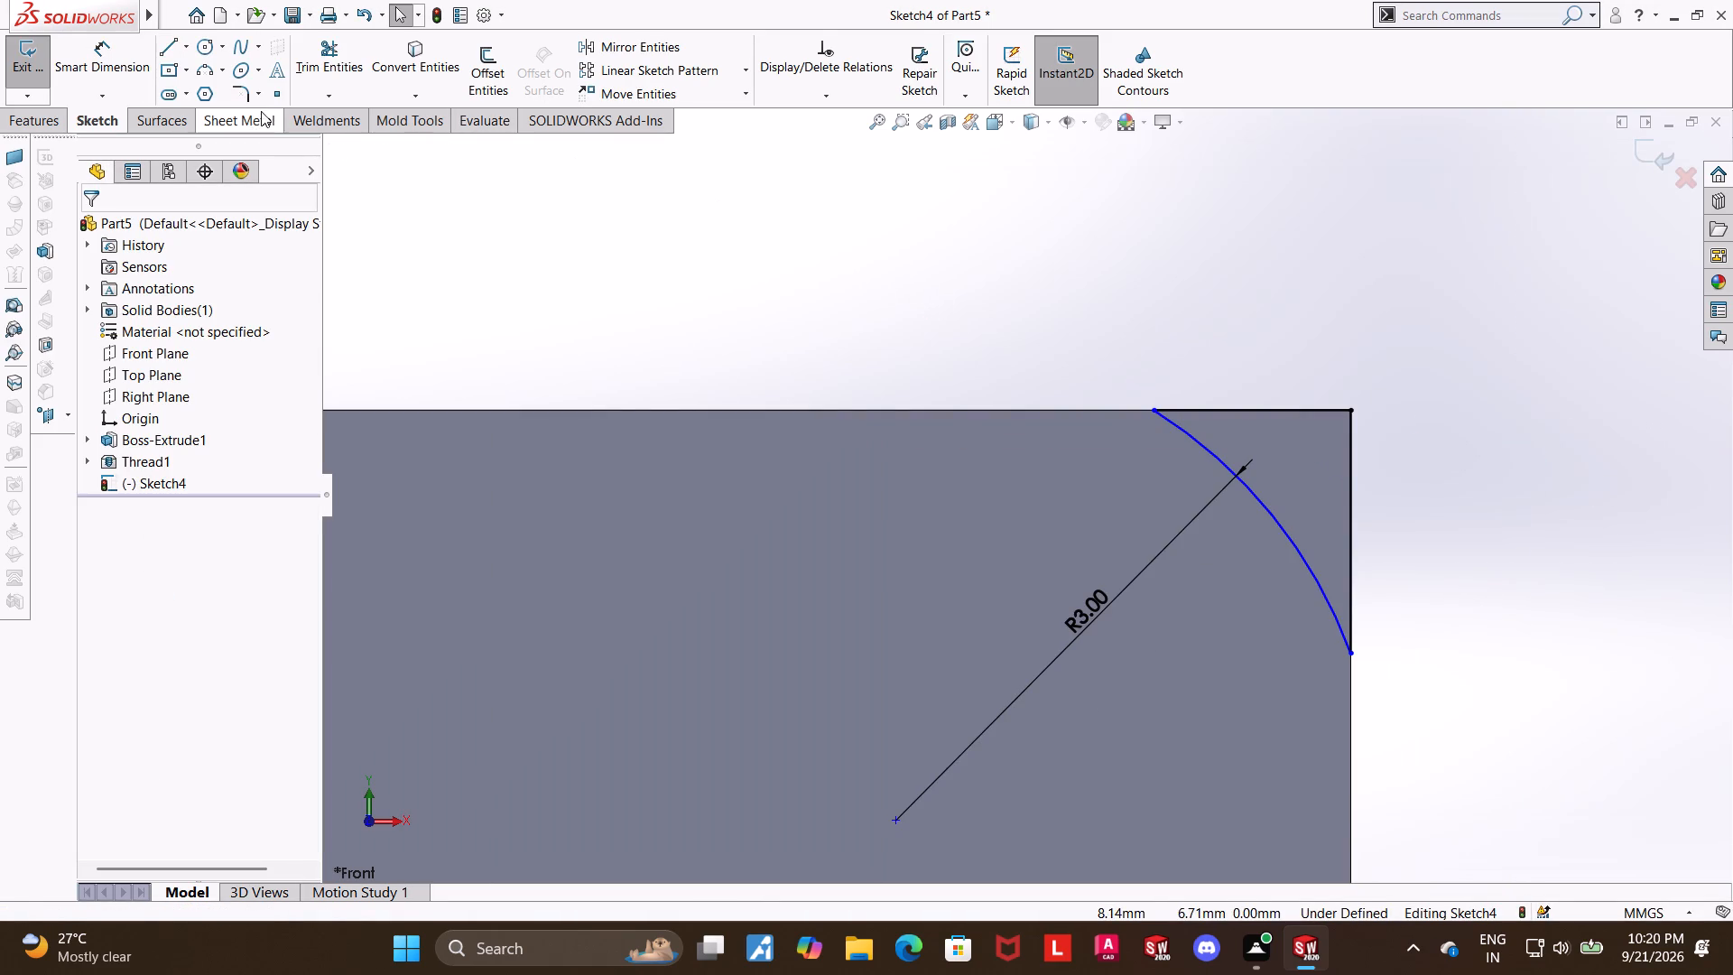
Dimension the corner profile's horizontal line along the nut's top edge as 2 mm.
{"action": "left_click", "coordinate": [132, 43]}
{"action": "left_click", "coordinate": [1188, 400]}
{"action": "left_click", "coordinate": [1192, 405]}
{"action": "left_click", "coordinate": [1193, 365]}
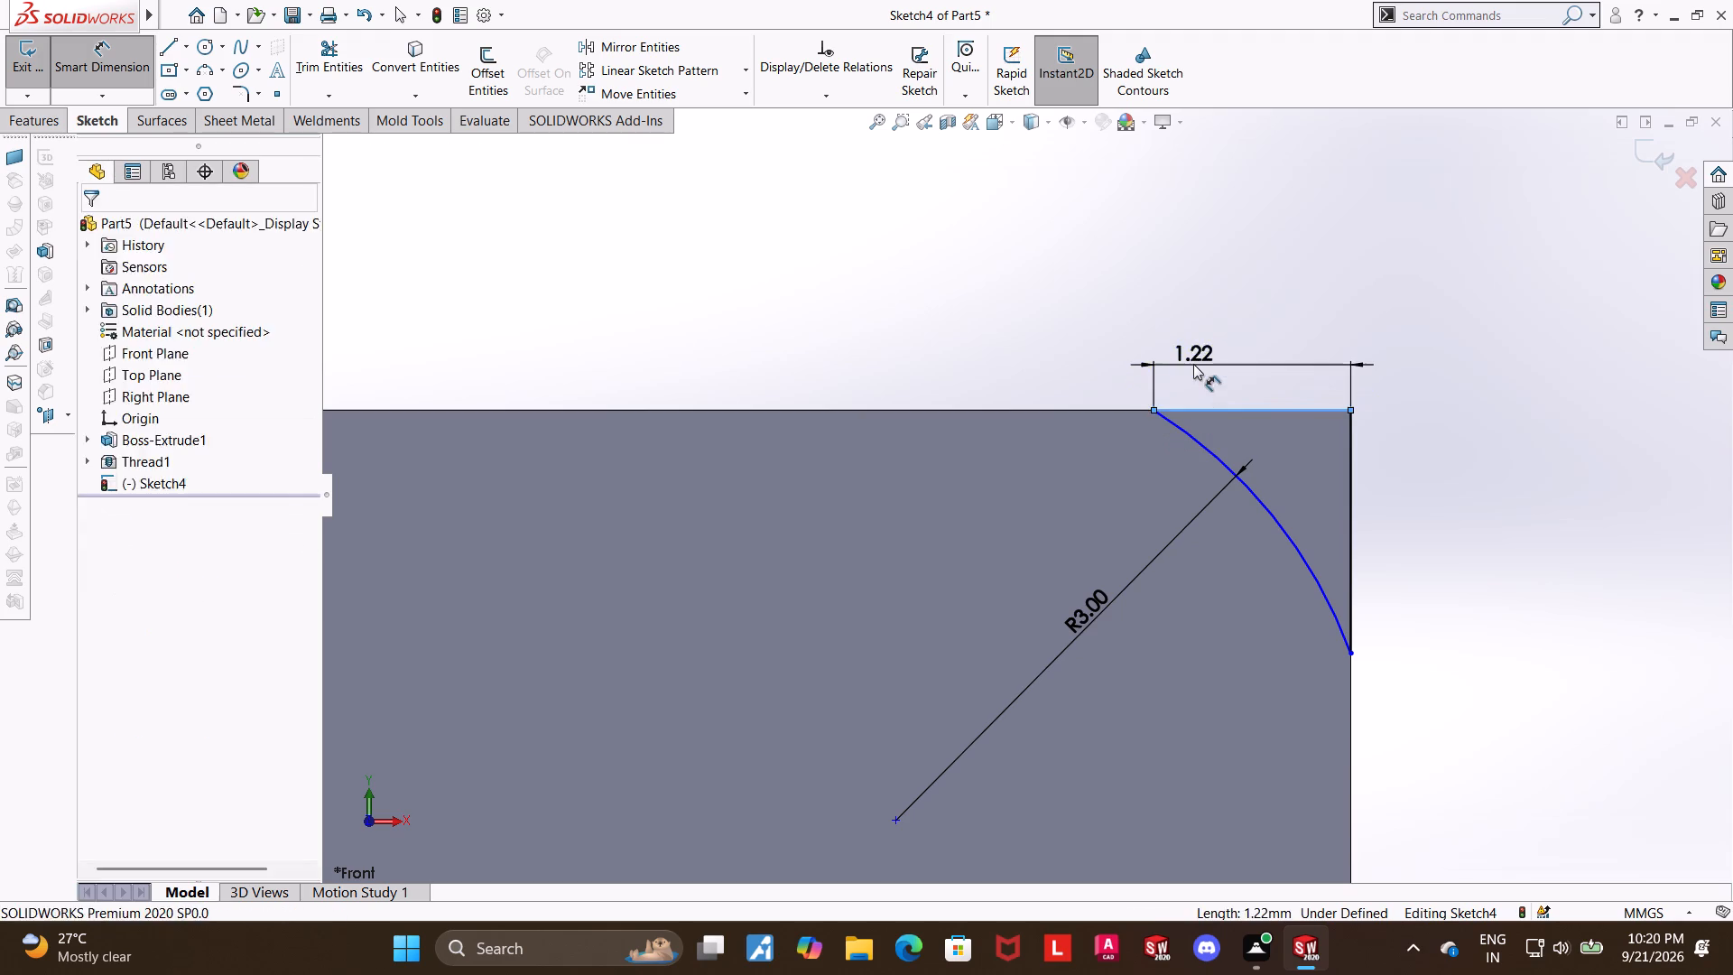
{"action": "key", "text": "2"}
{"action": "key", "text": "Return"}
{"action": "key", "text": "Escape"}
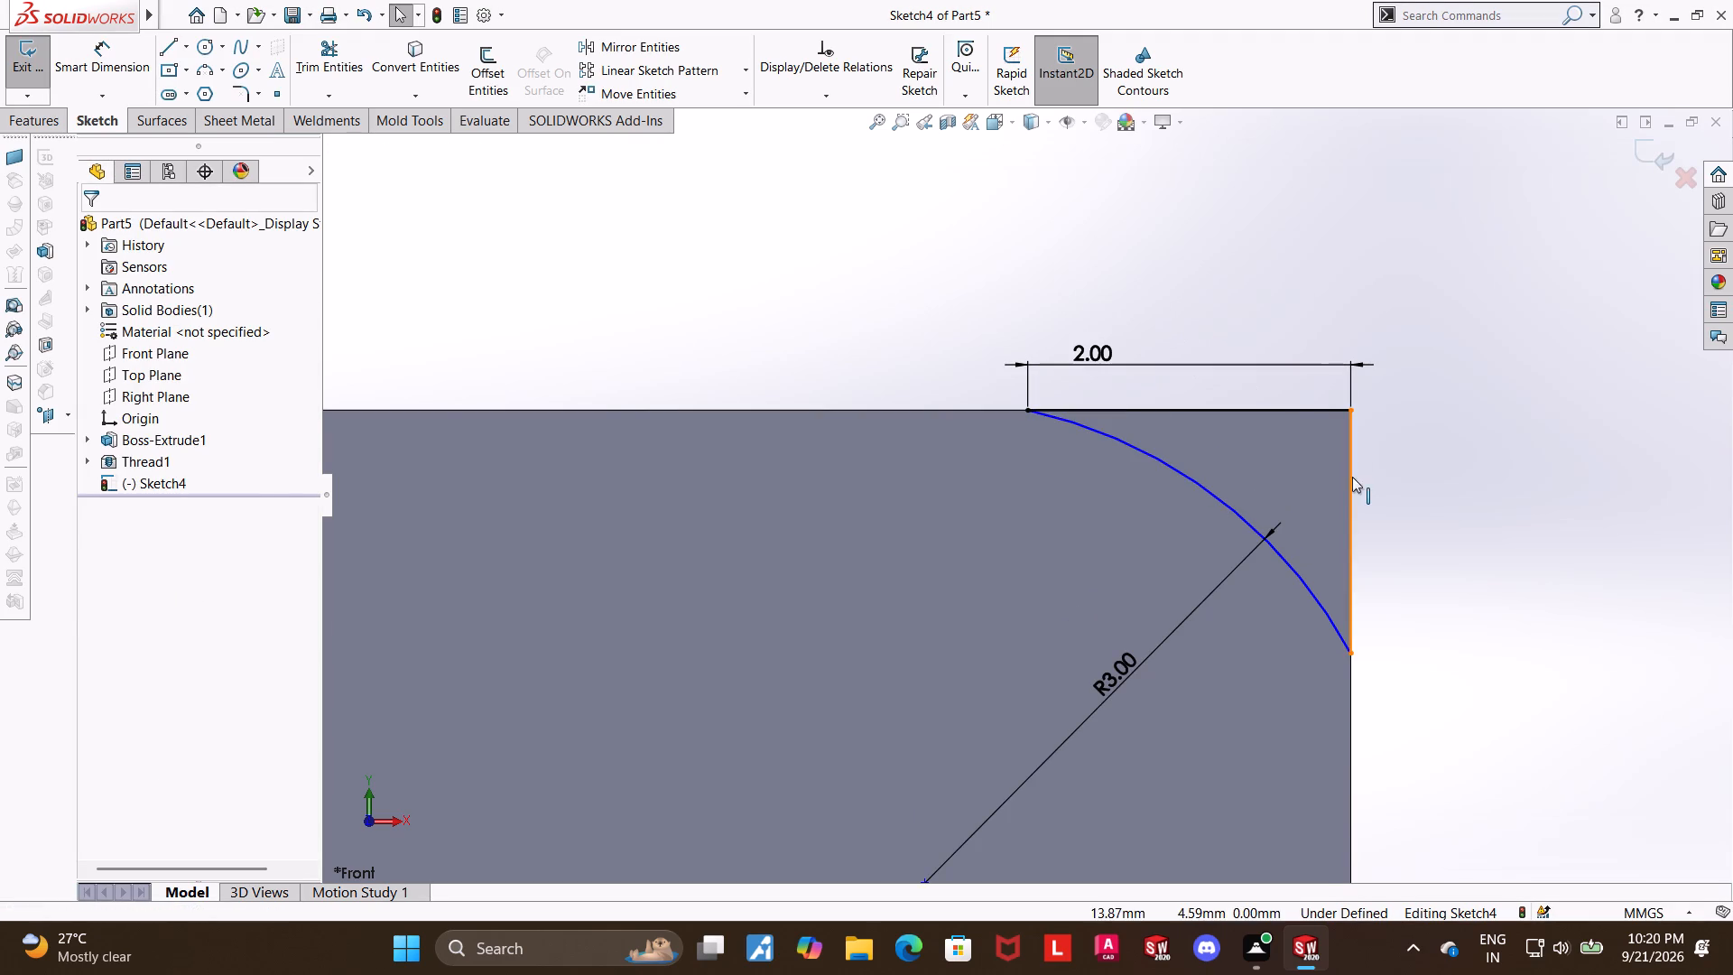
Dimension the corner profile's vertical line along the nut's side edge as 2 mm.
{"action": "left_click", "coordinate": [1352, 477]}
{"action": "key", "text": "Escape"}
{"action": "left_click", "coordinate": [119, 50]}
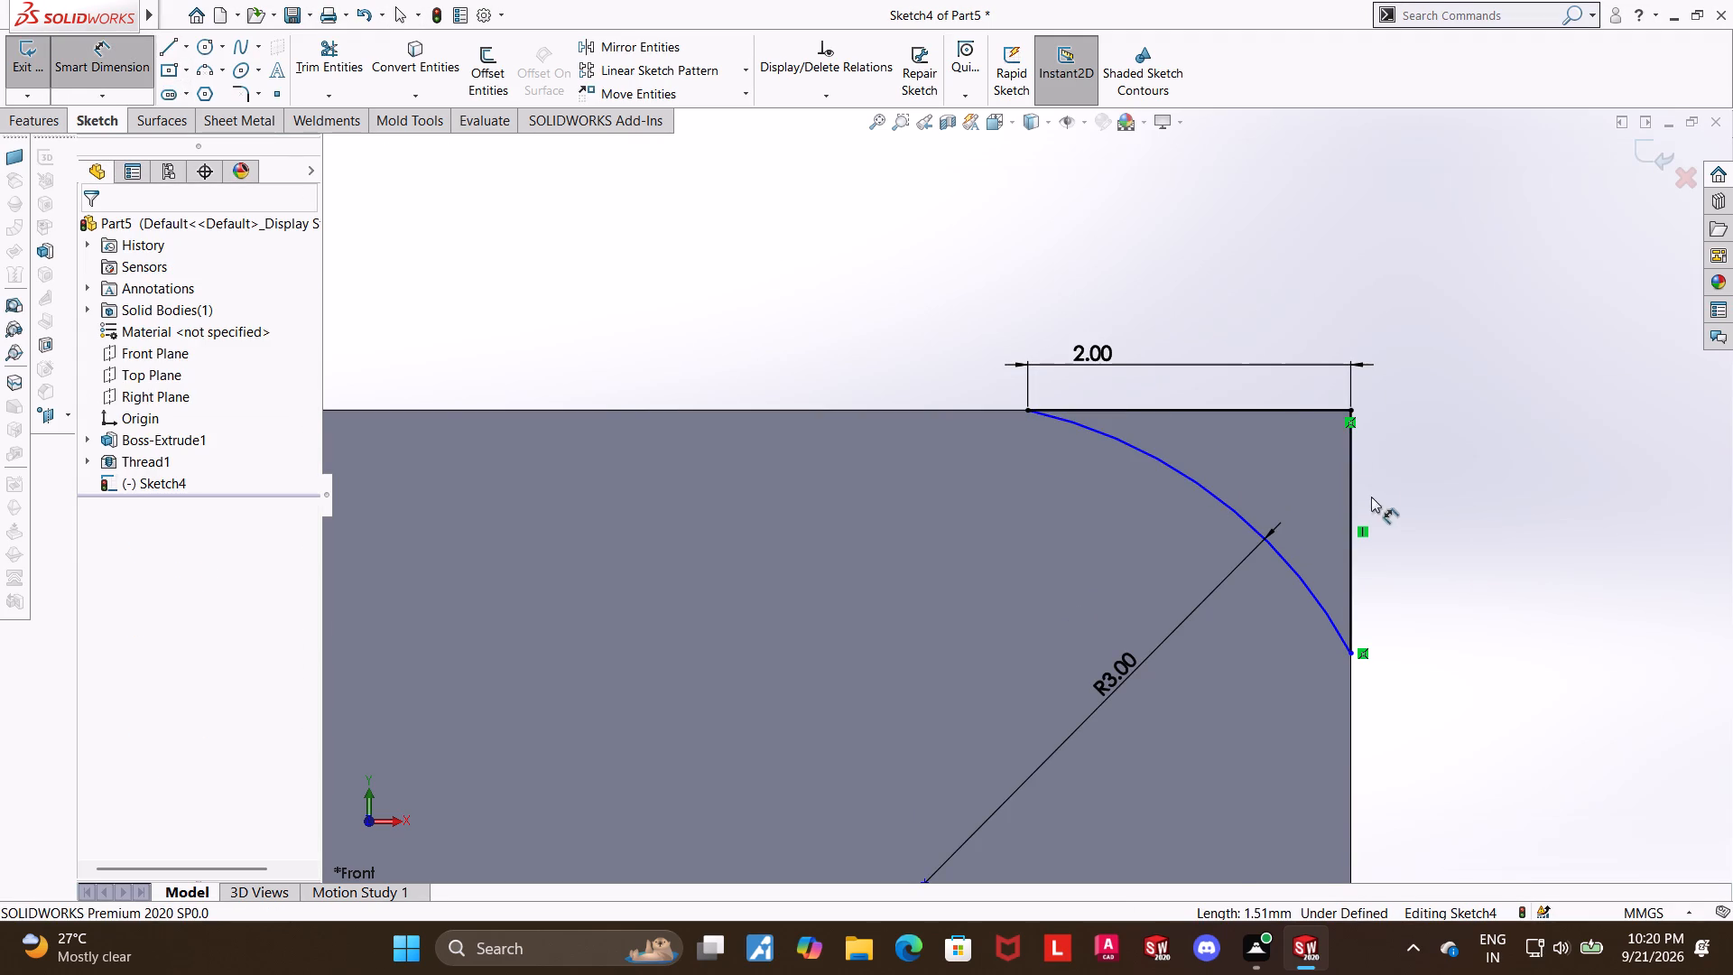
{"action": "left_click", "coordinate": [1353, 485]}
{"action": "left_click", "coordinate": [1419, 505]}
{"action": "key", "text": "2"}
{"action": "key", "text": "Return"}
{"action": "key", "text": "Escape"}
{"action": "key", "text": "Escape"}
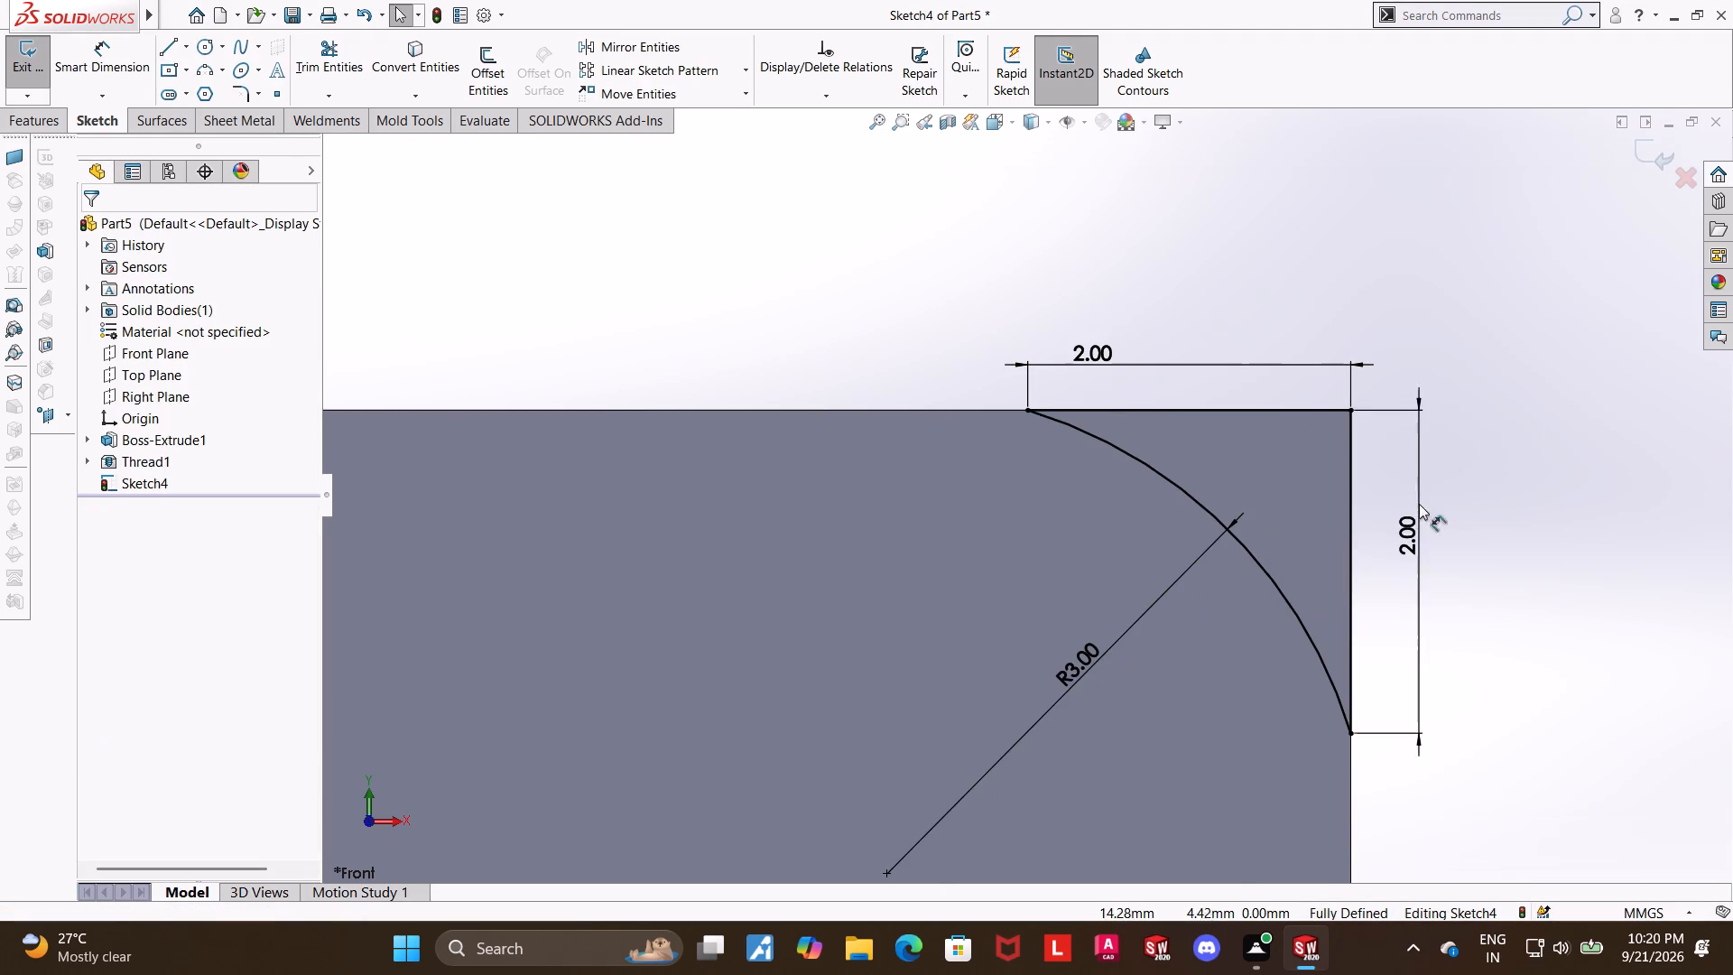
Finish the sketch and revolve-cut the corner profile 360° about the vertical centreline to round the nut's top corners.
{"action": "left_click", "coordinate": [1651, 152]}
{"action": "scroll", "coordinate": [1578, 242], "scroll_direction": "up", "scroll_amount": 4}
{"action": "scroll", "coordinate": [1461, 416], "scroll_direction": "up", "scroll_amount": 10}
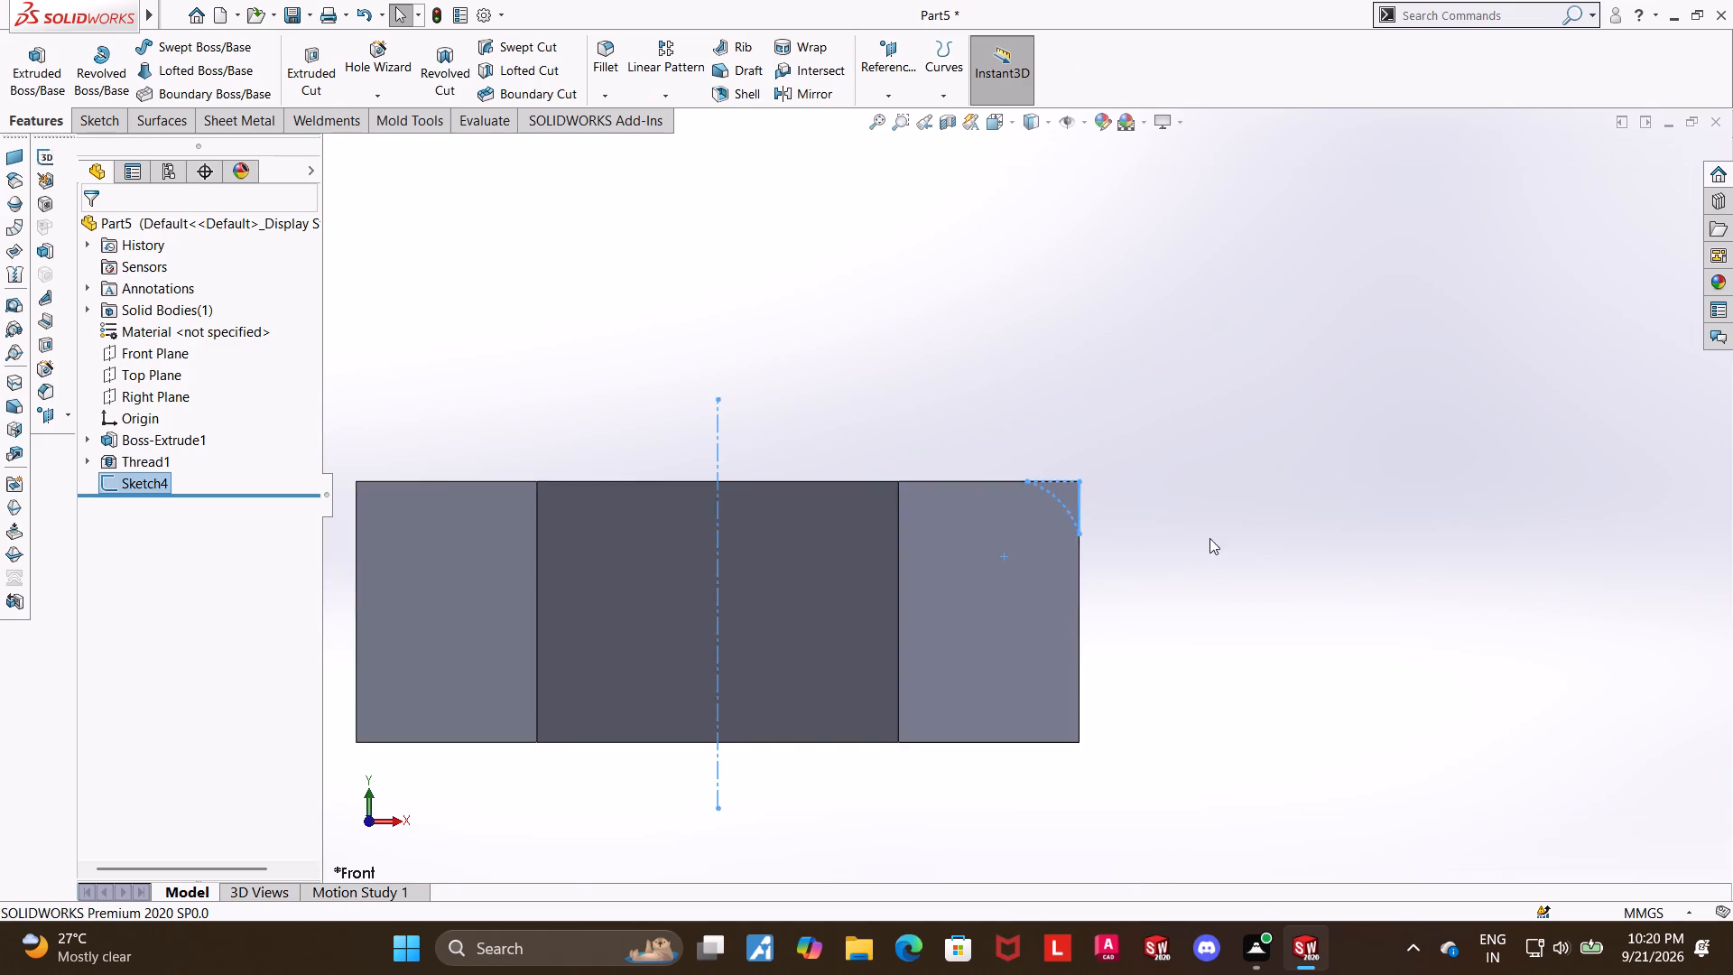
{"action": "left_click", "coordinate": [442, 71]}
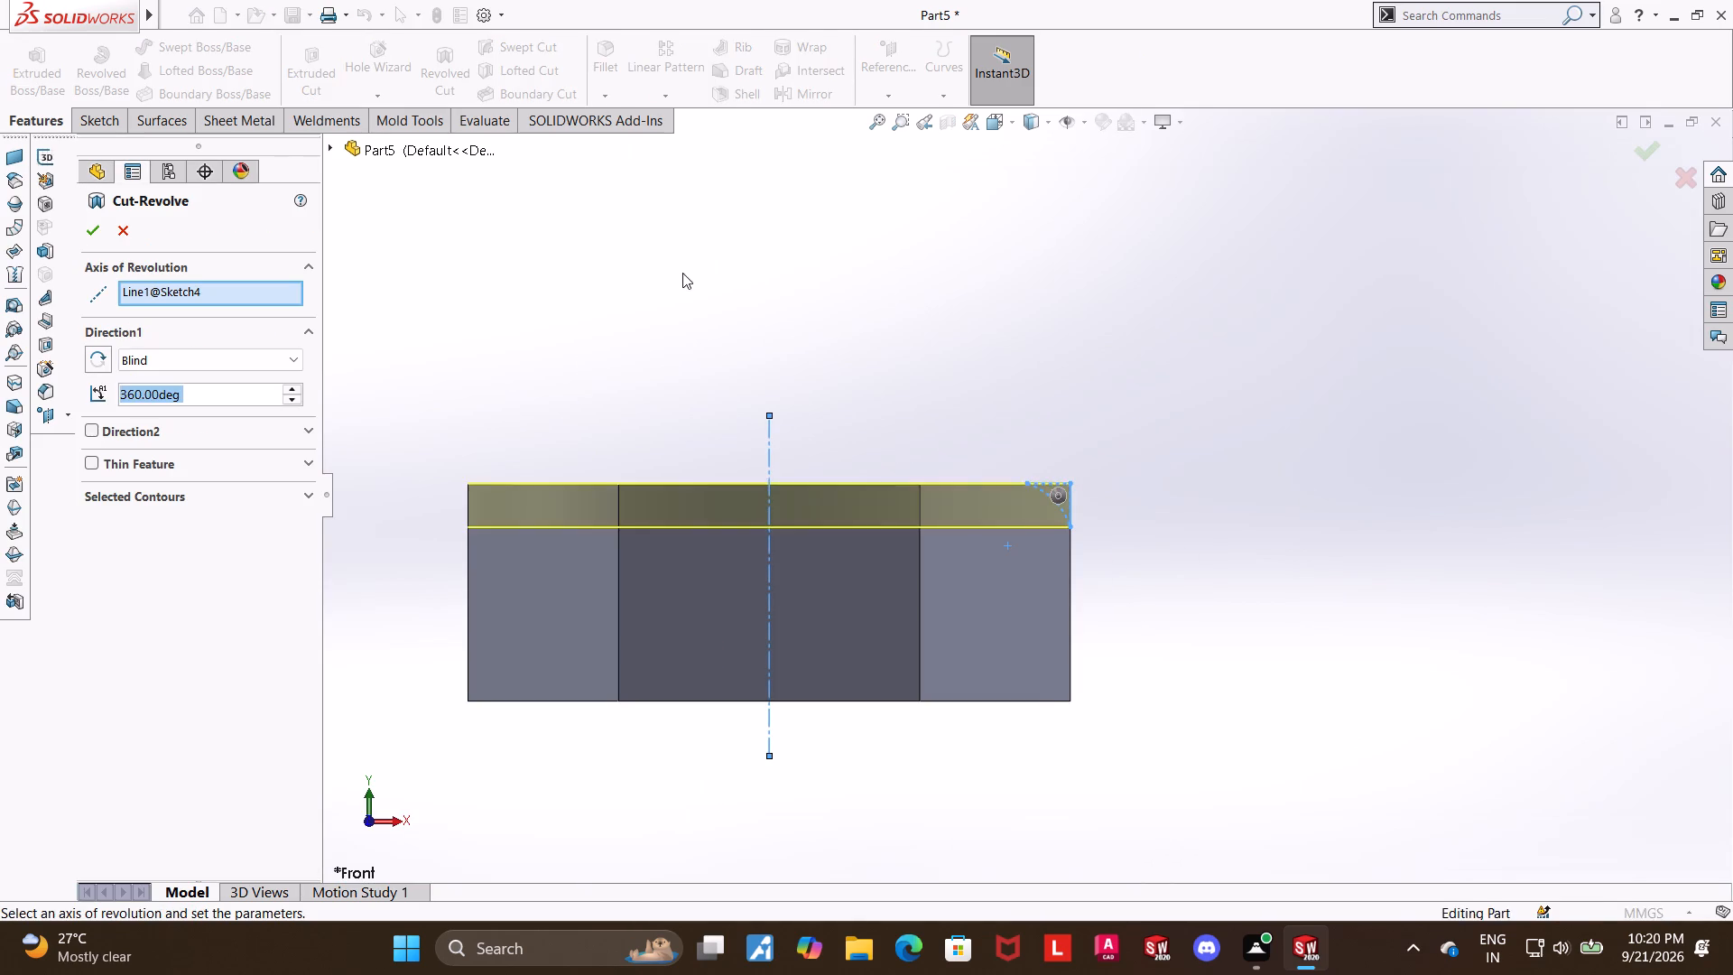
{"action": "middle_click_drag", "start_coordinate": [682, 306], "coordinate": [680, 350]}
{"action": "left_click", "coordinate": [101, 235]}
{"action": "left_click", "coordinate": [1209, 350]}
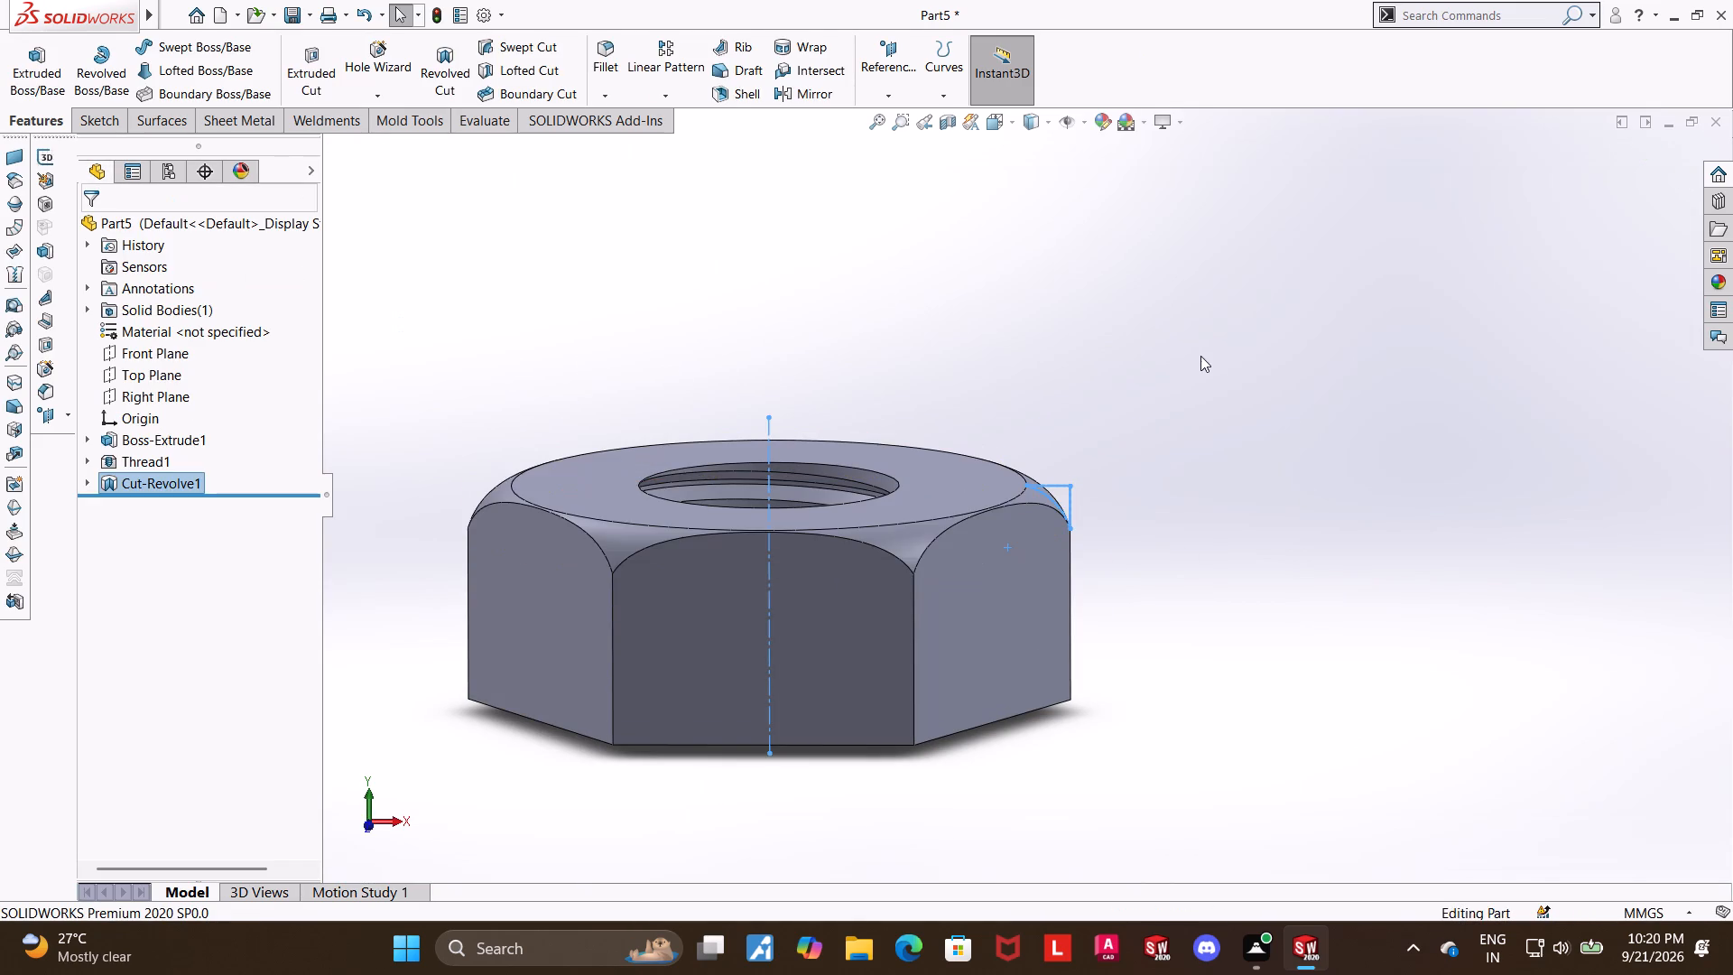
{"action": "middle_click_drag", "start_coordinate": [1195, 388], "coordinate": [1200, 457]}
{"action": "scroll", "coordinate": [926, 517], "scroll_direction": "up", "scroll_amount": 1}
{"action": "left_click", "coordinate": [1109, 424]}
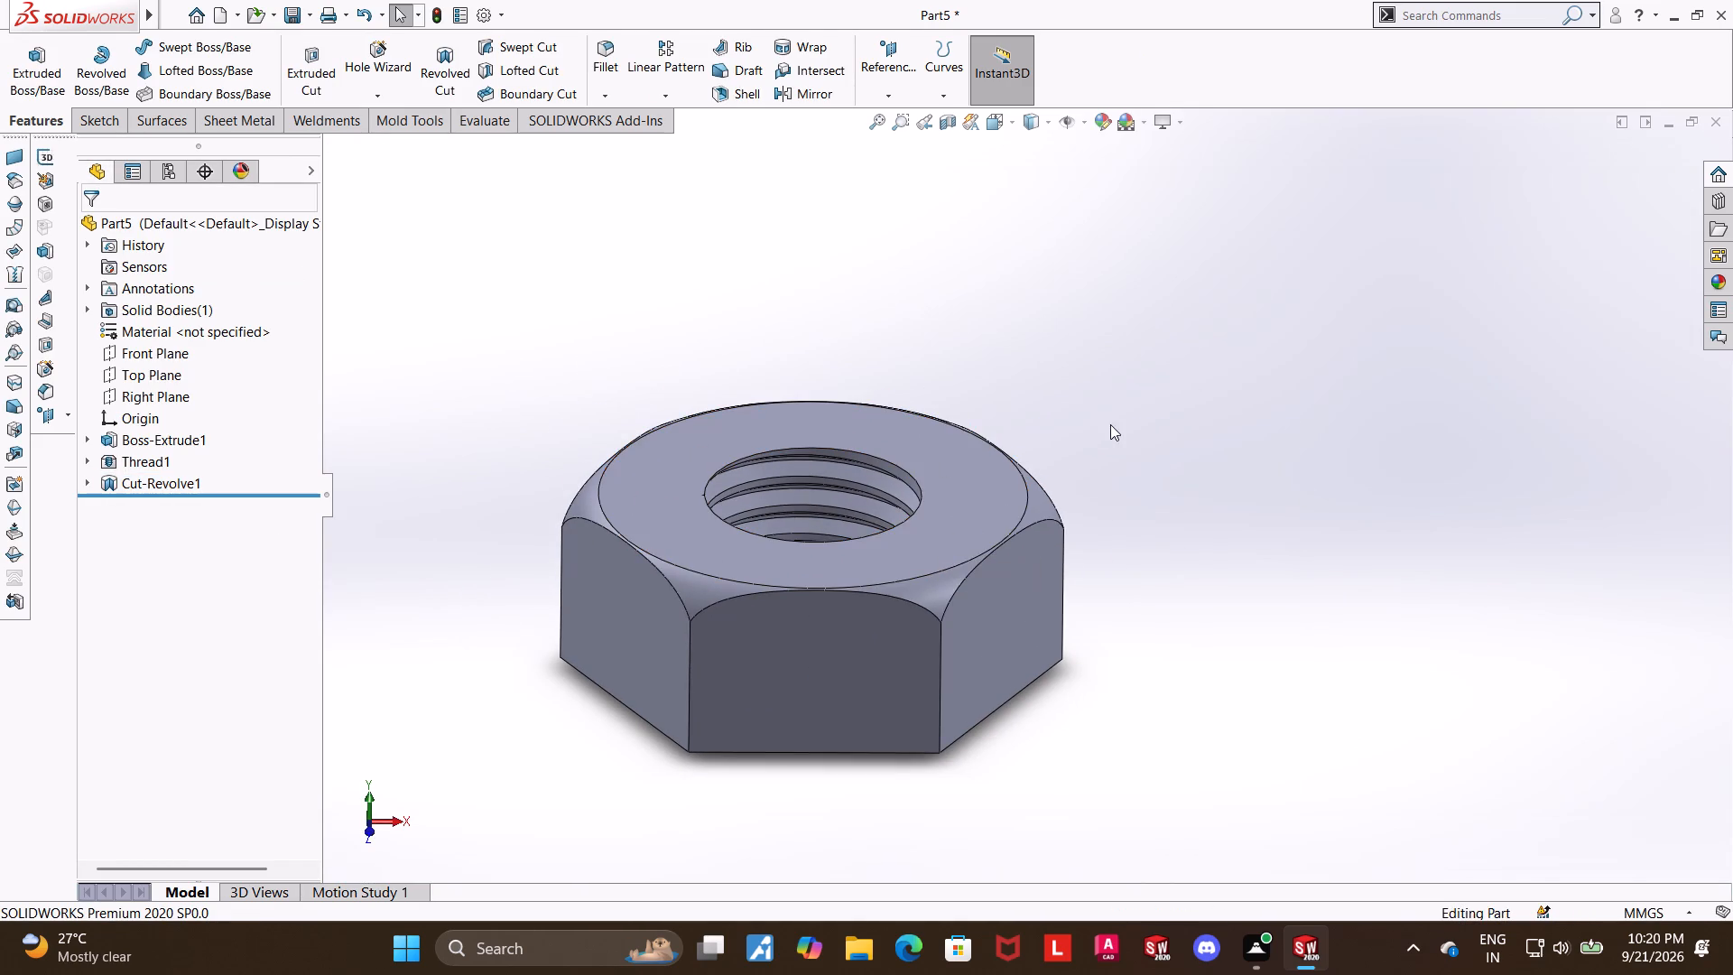
Save the nut part in Downloads as "m12 nut hydro seal assem".
{"action": "scroll", "coordinate": [1188, 540], "scroll_direction": "up", "scroll_amount": 1}
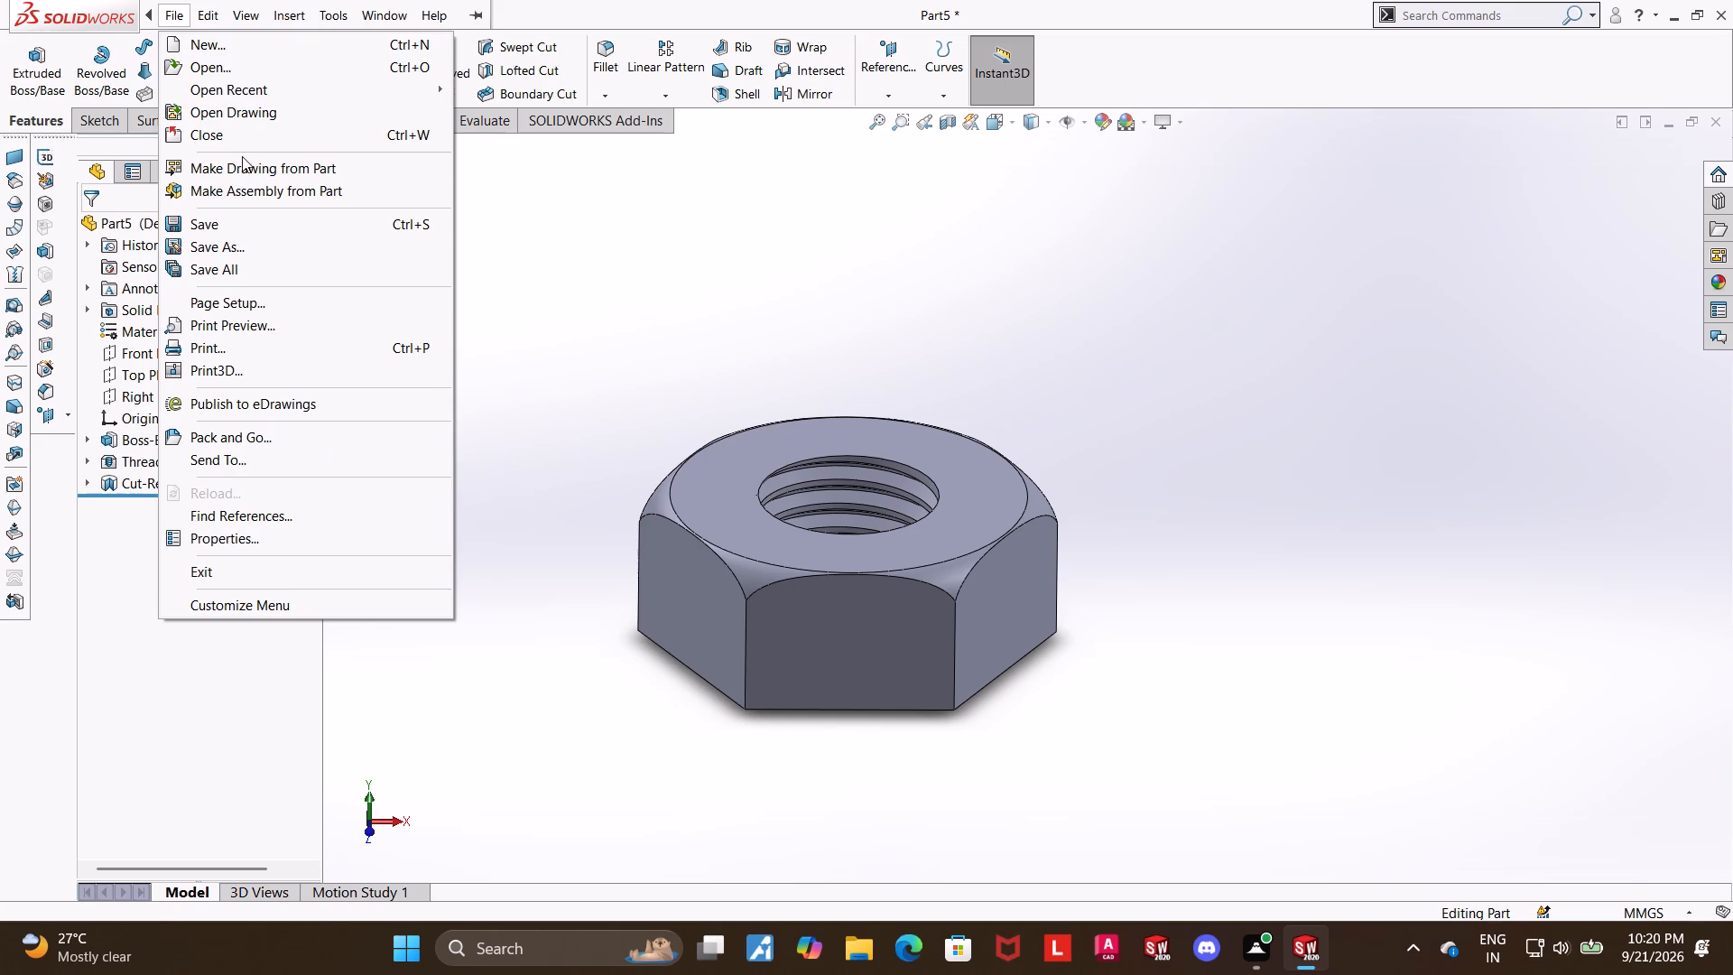
{"action": "left_click", "coordinate": [220, 253]}
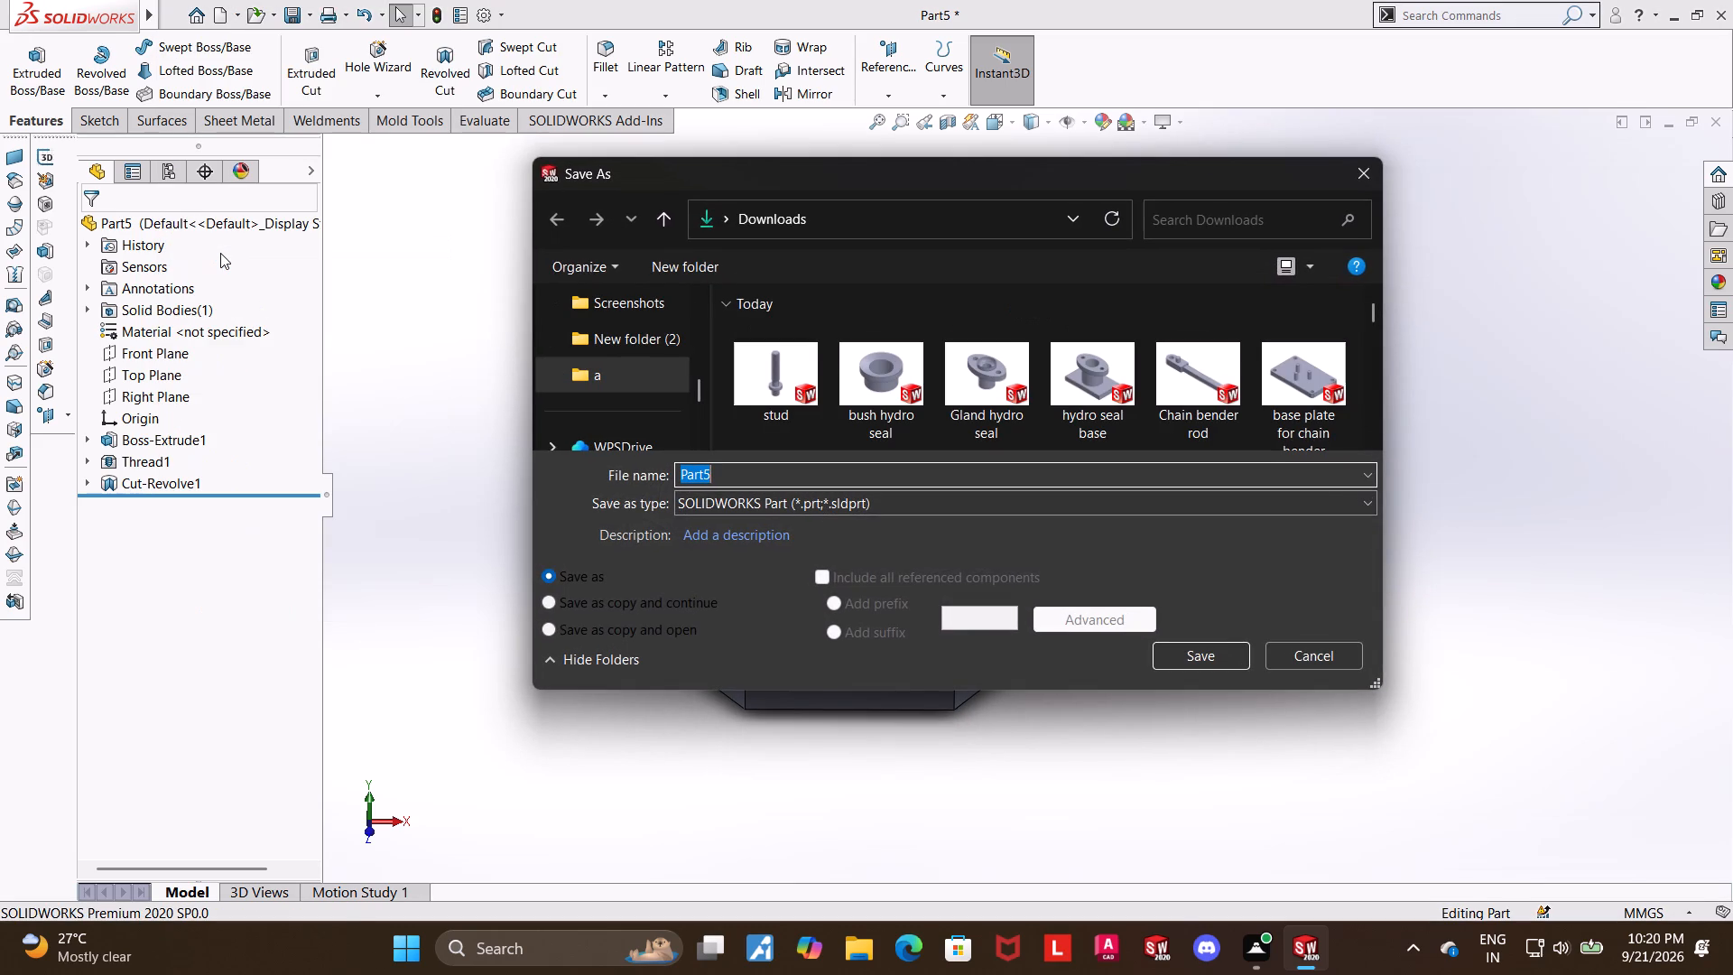
{"action": "type", "text": "nut"}
{"action": "key", "text": "space"}
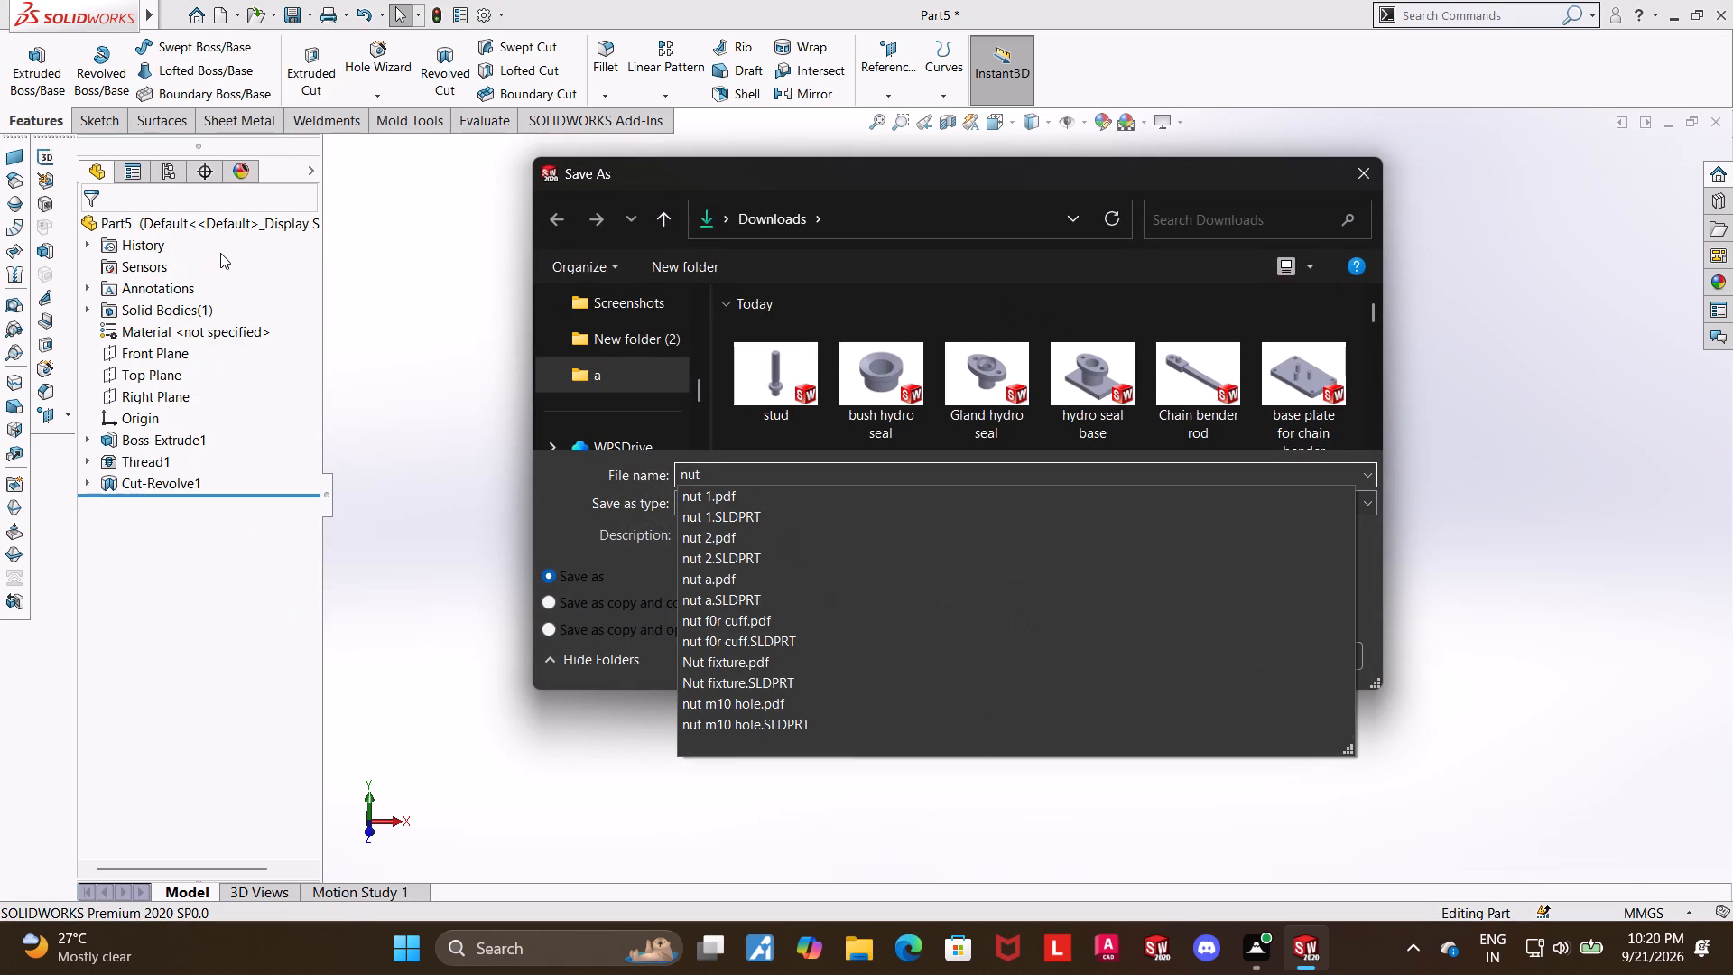
{"action": "type", "text": "hydro seal assem"}
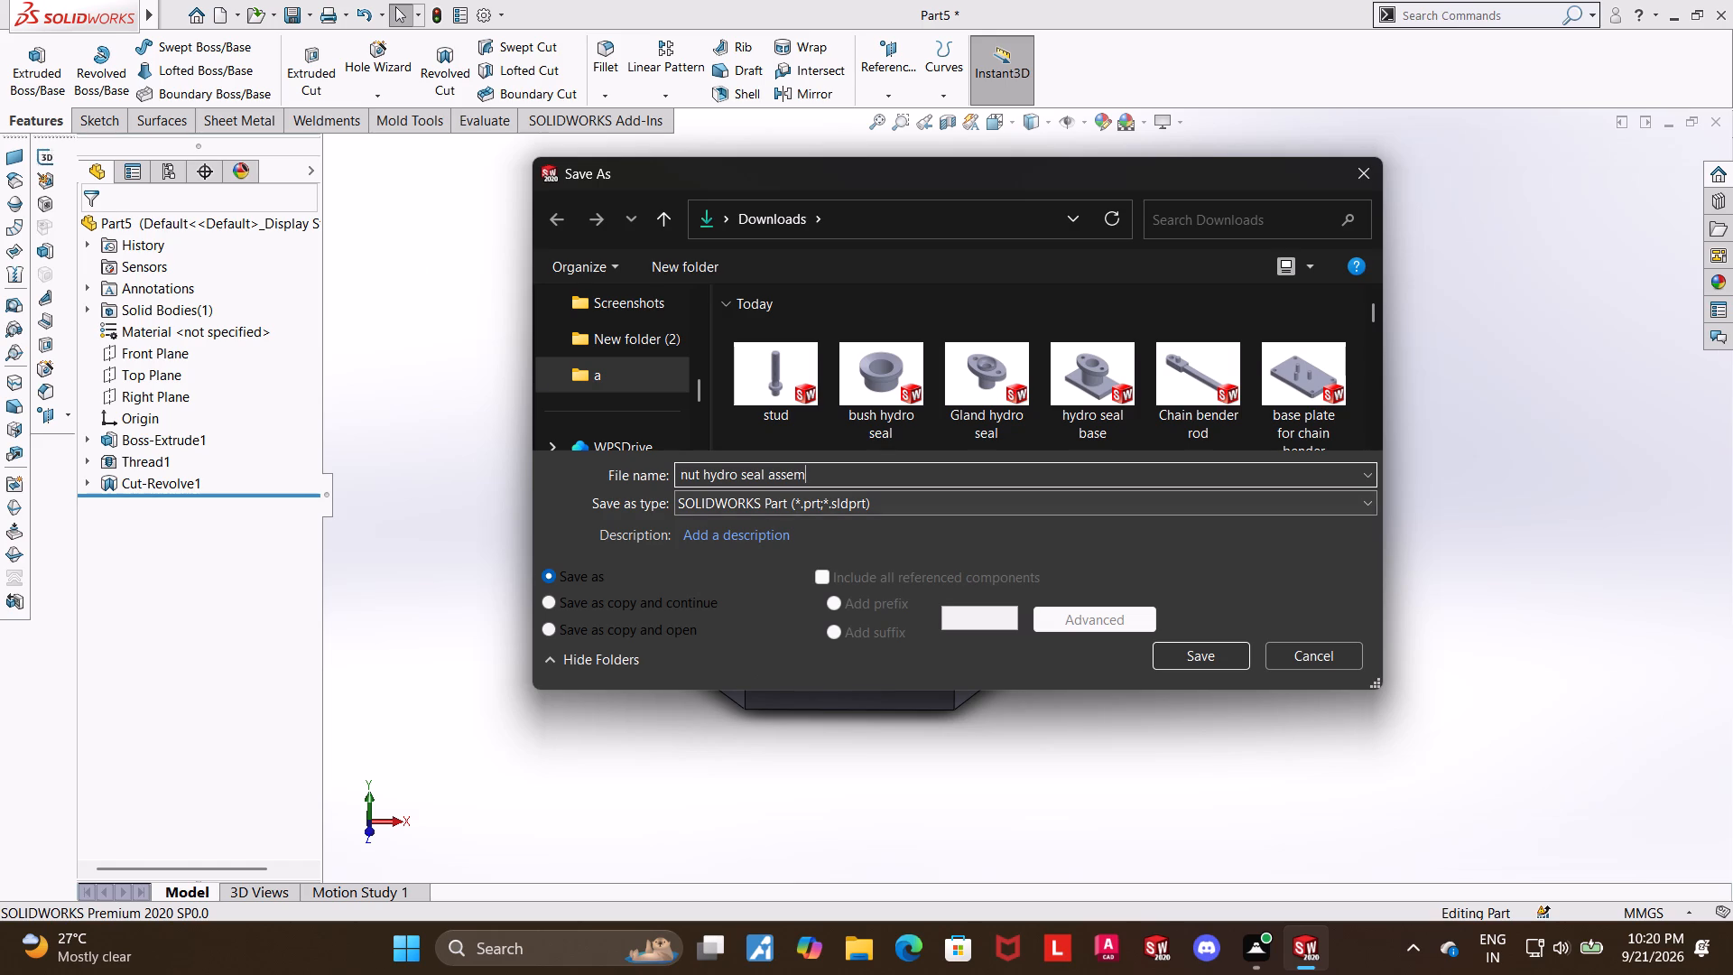
{"action": "left_click", "coordinate": [681, 473]}
{"action": "type", "text": "m12"}
{"action": "key", "text": "space"}
{"action": "left_click", "coordinate": [1181, 664]}
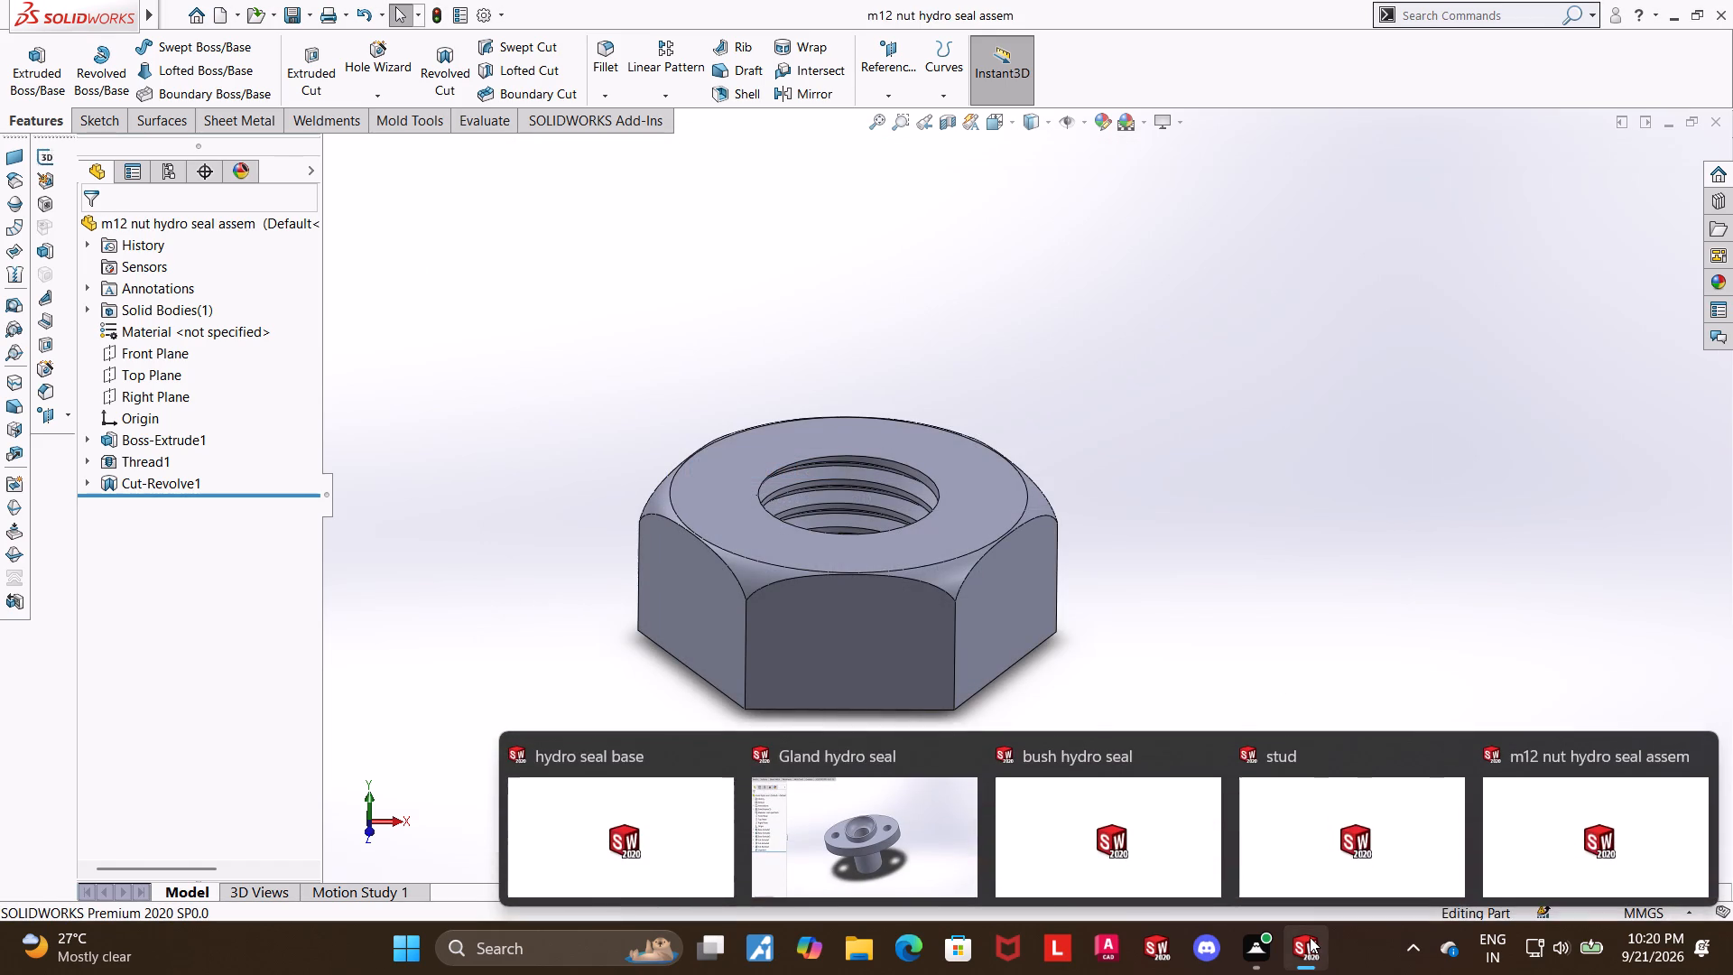
Switch to the hydro seal base part, apply Gray Cast Iron from the Iron materials, and save it.
{"action": "left_click", "coordinate": [663, 794]}
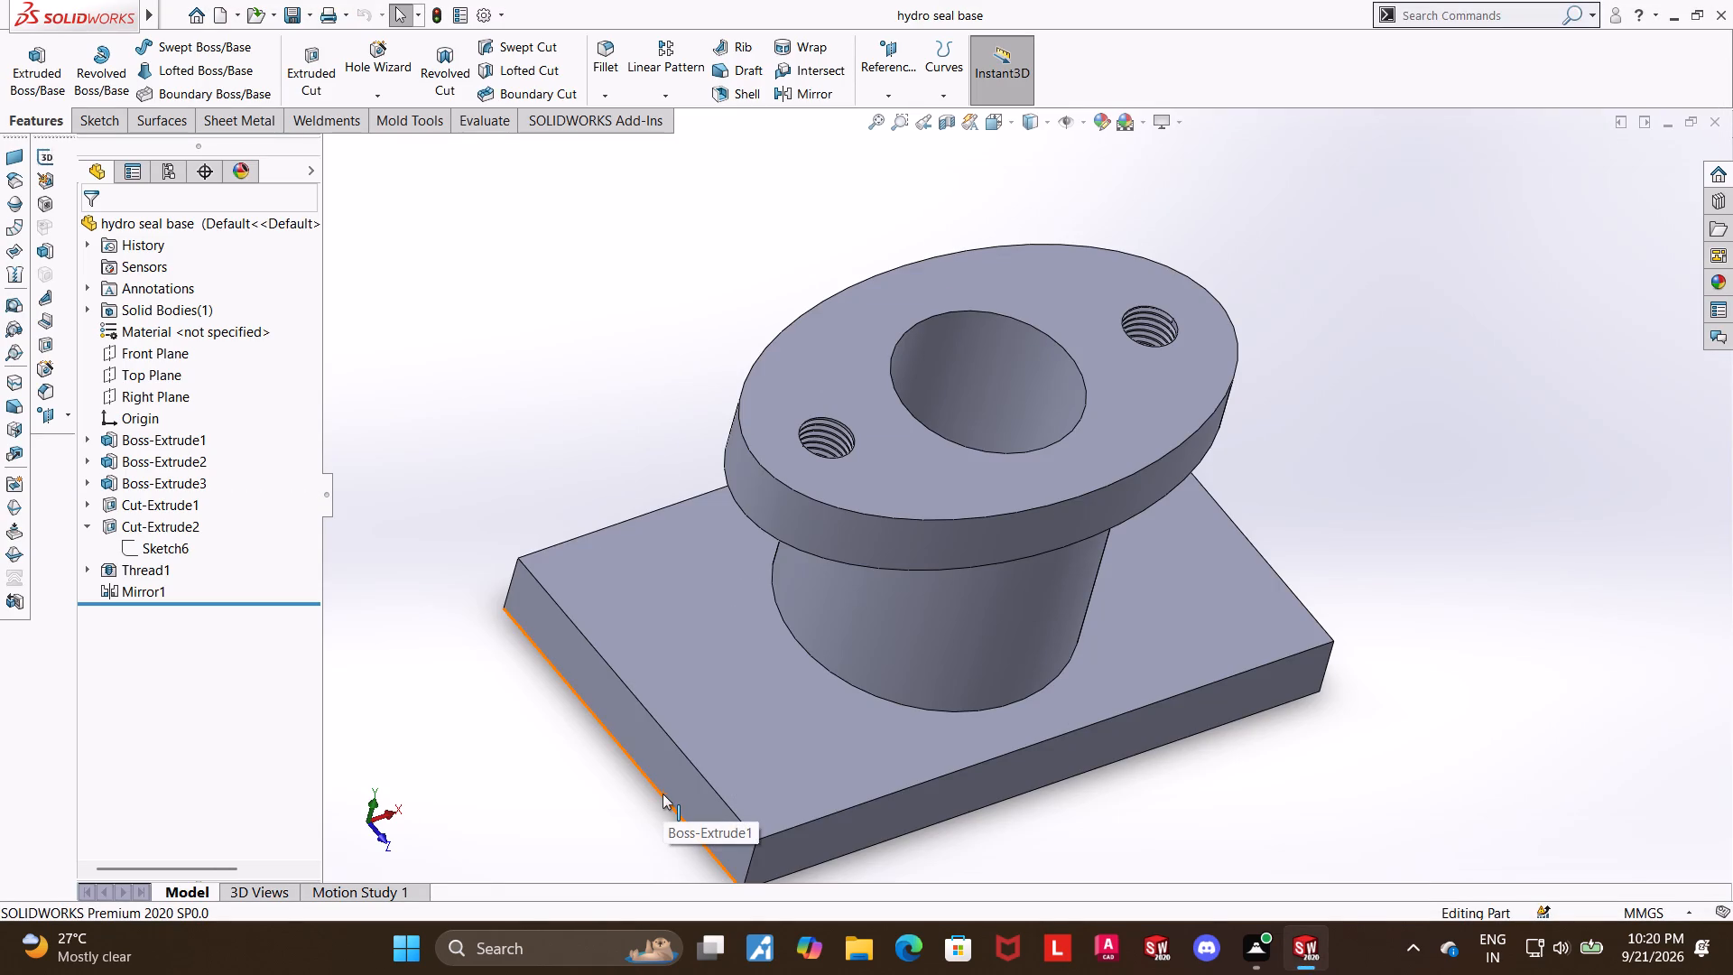
{"action": "scroll", "coordinate": [1423, 464], "scroll_direction": "up", "scroll_amount": 4}
{"action": "middle_click_drag", "start_coordinate": [1094, 476], "coordinate": [1081, 453]}
{"action": "right_click", "coordinate": [175, 334]}
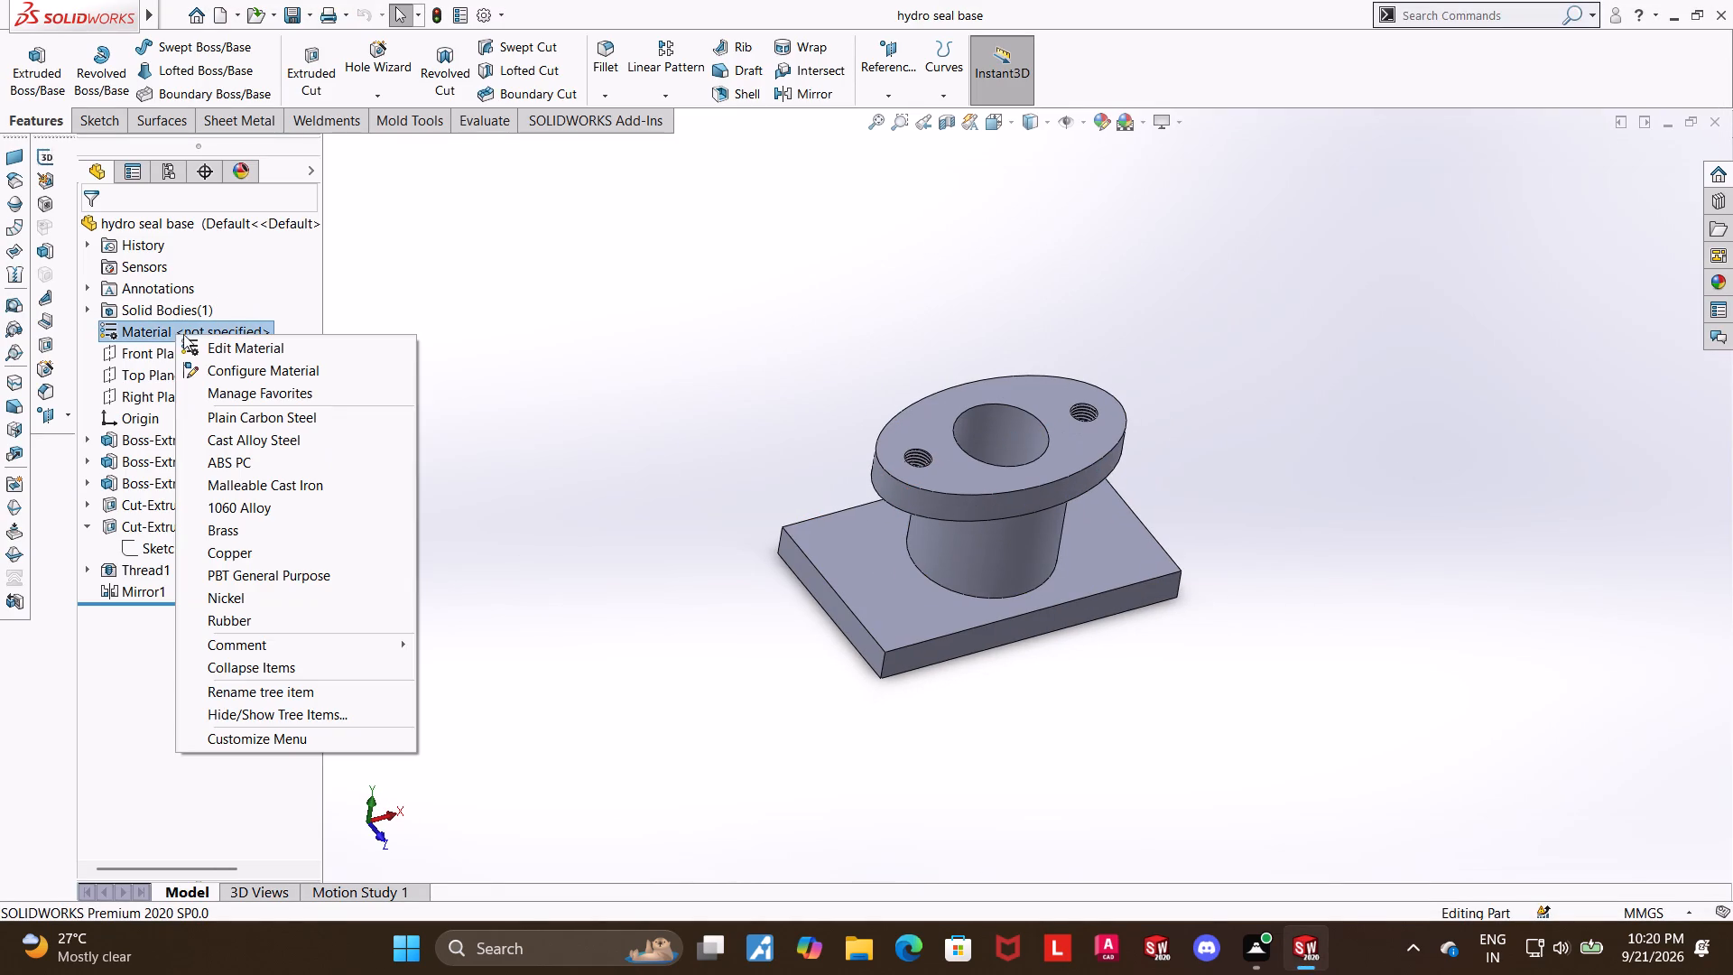
{"action": "left_click", "coordinate": [226, 357]}
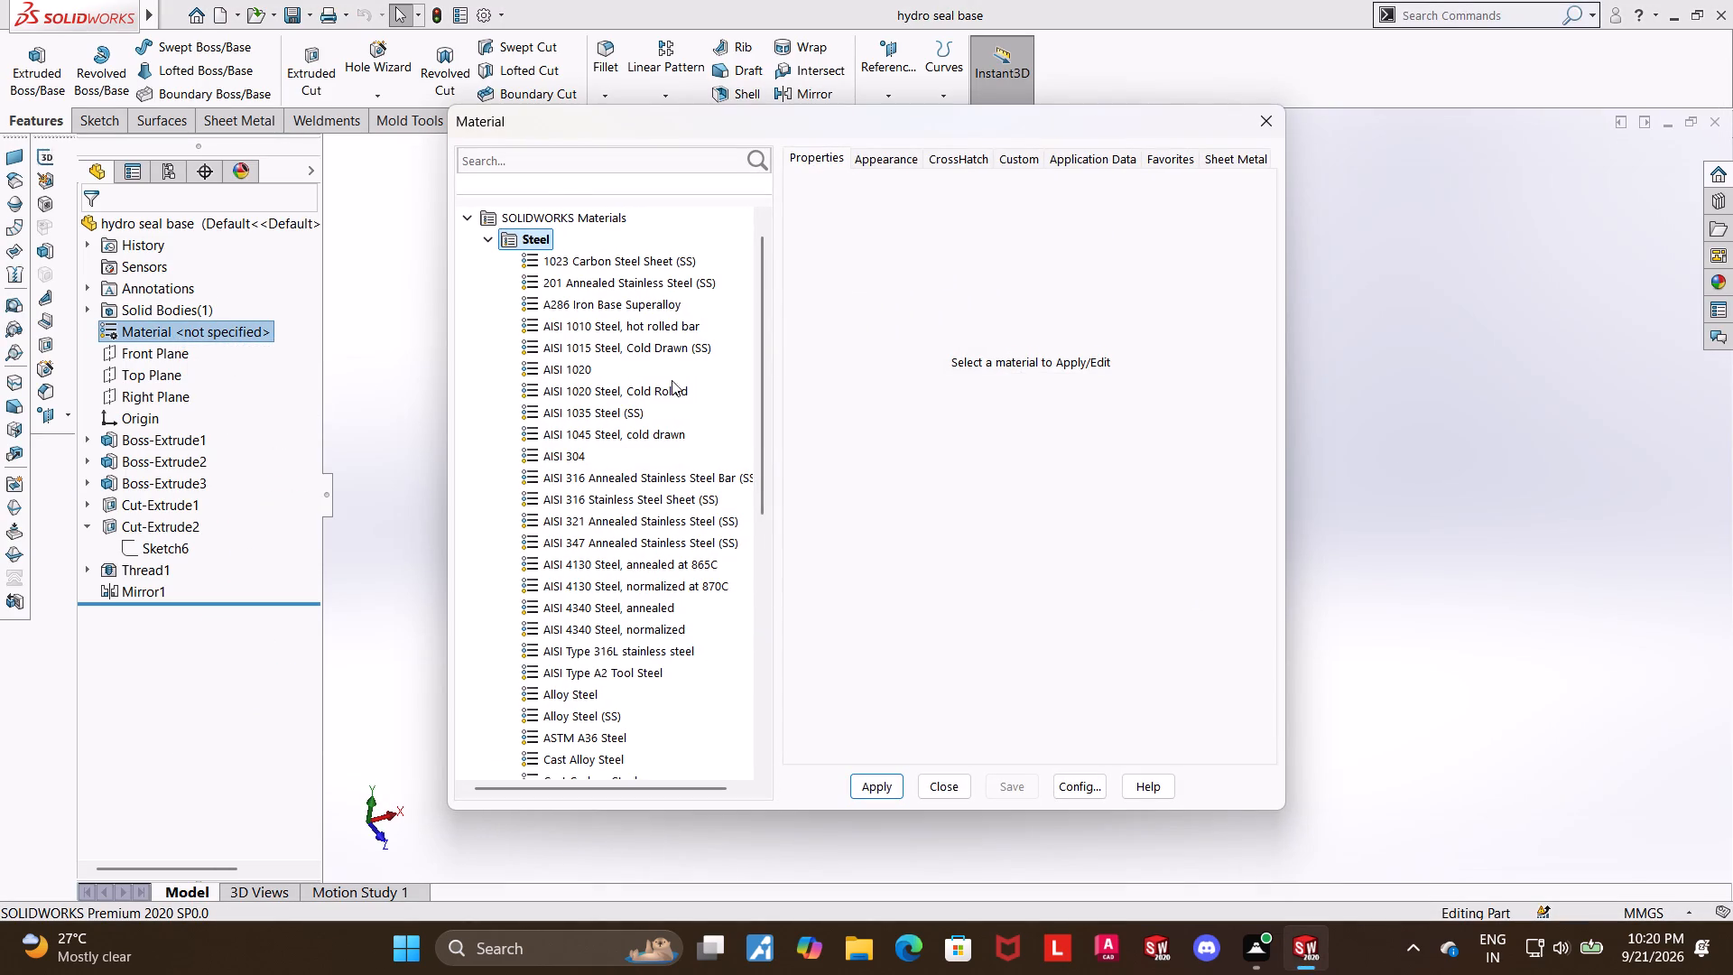
{"action": "scroll", "coordinate": [630, 465], "scroll_direction": "down", "scroll_amount": 1}
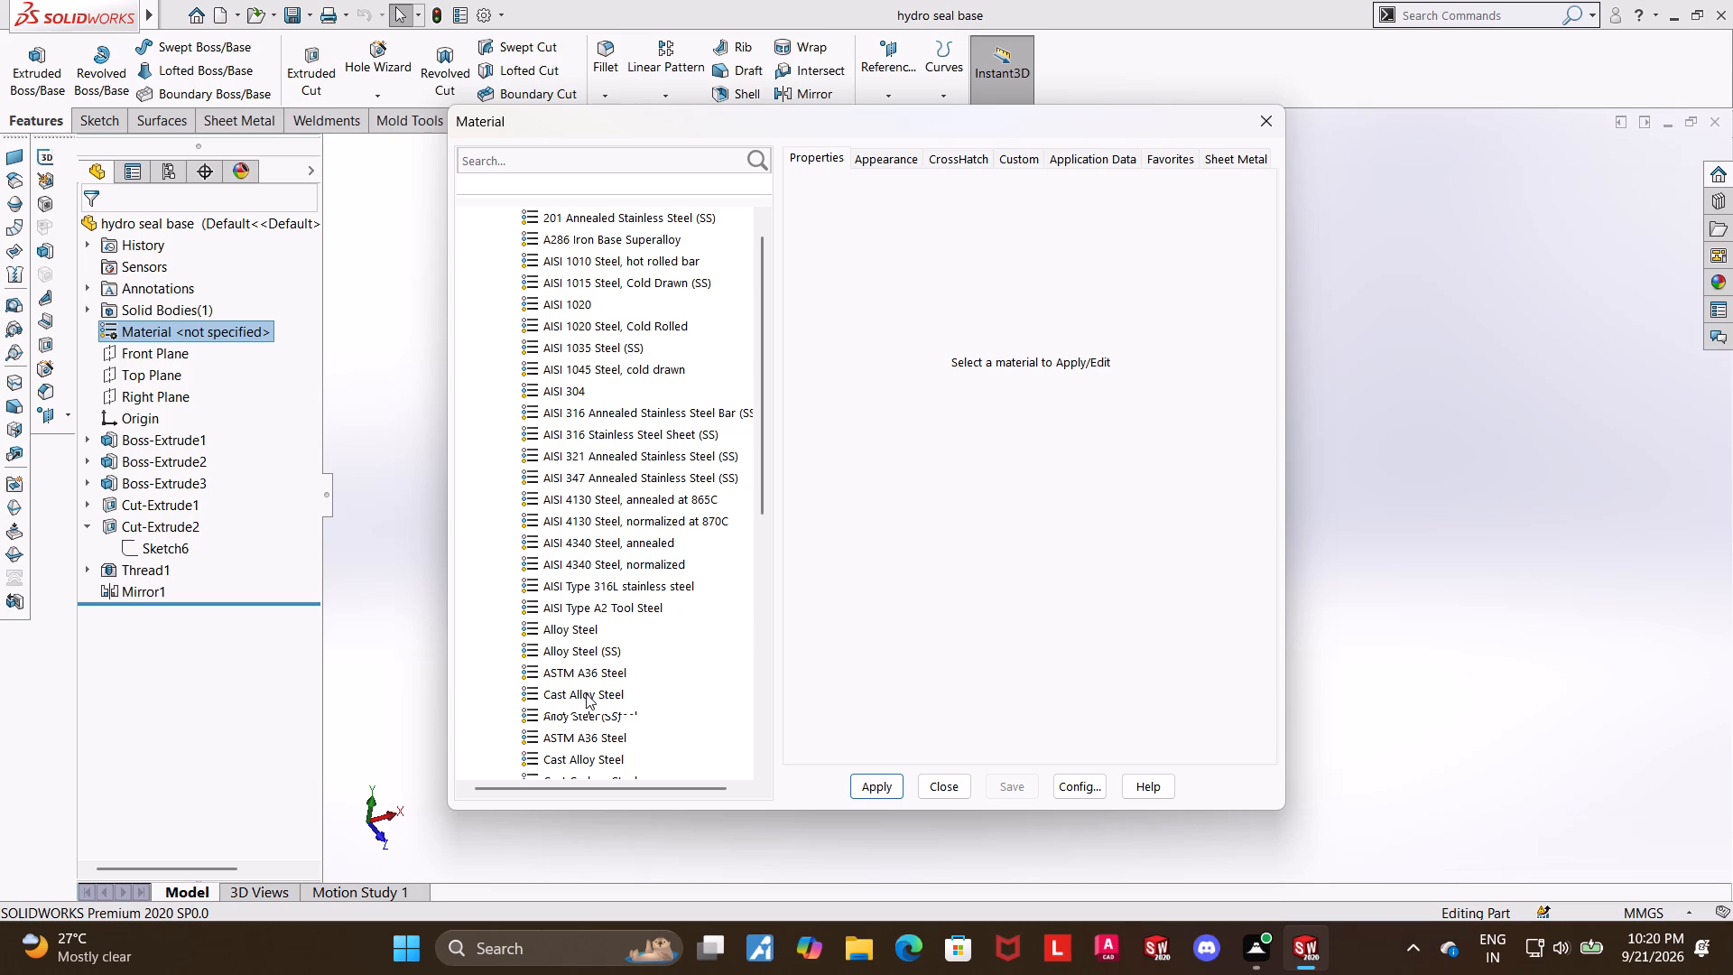
{"action": "scroll", "coordinate": [583, 651], "scroll_direction": "down", "scroll_amount": 2}
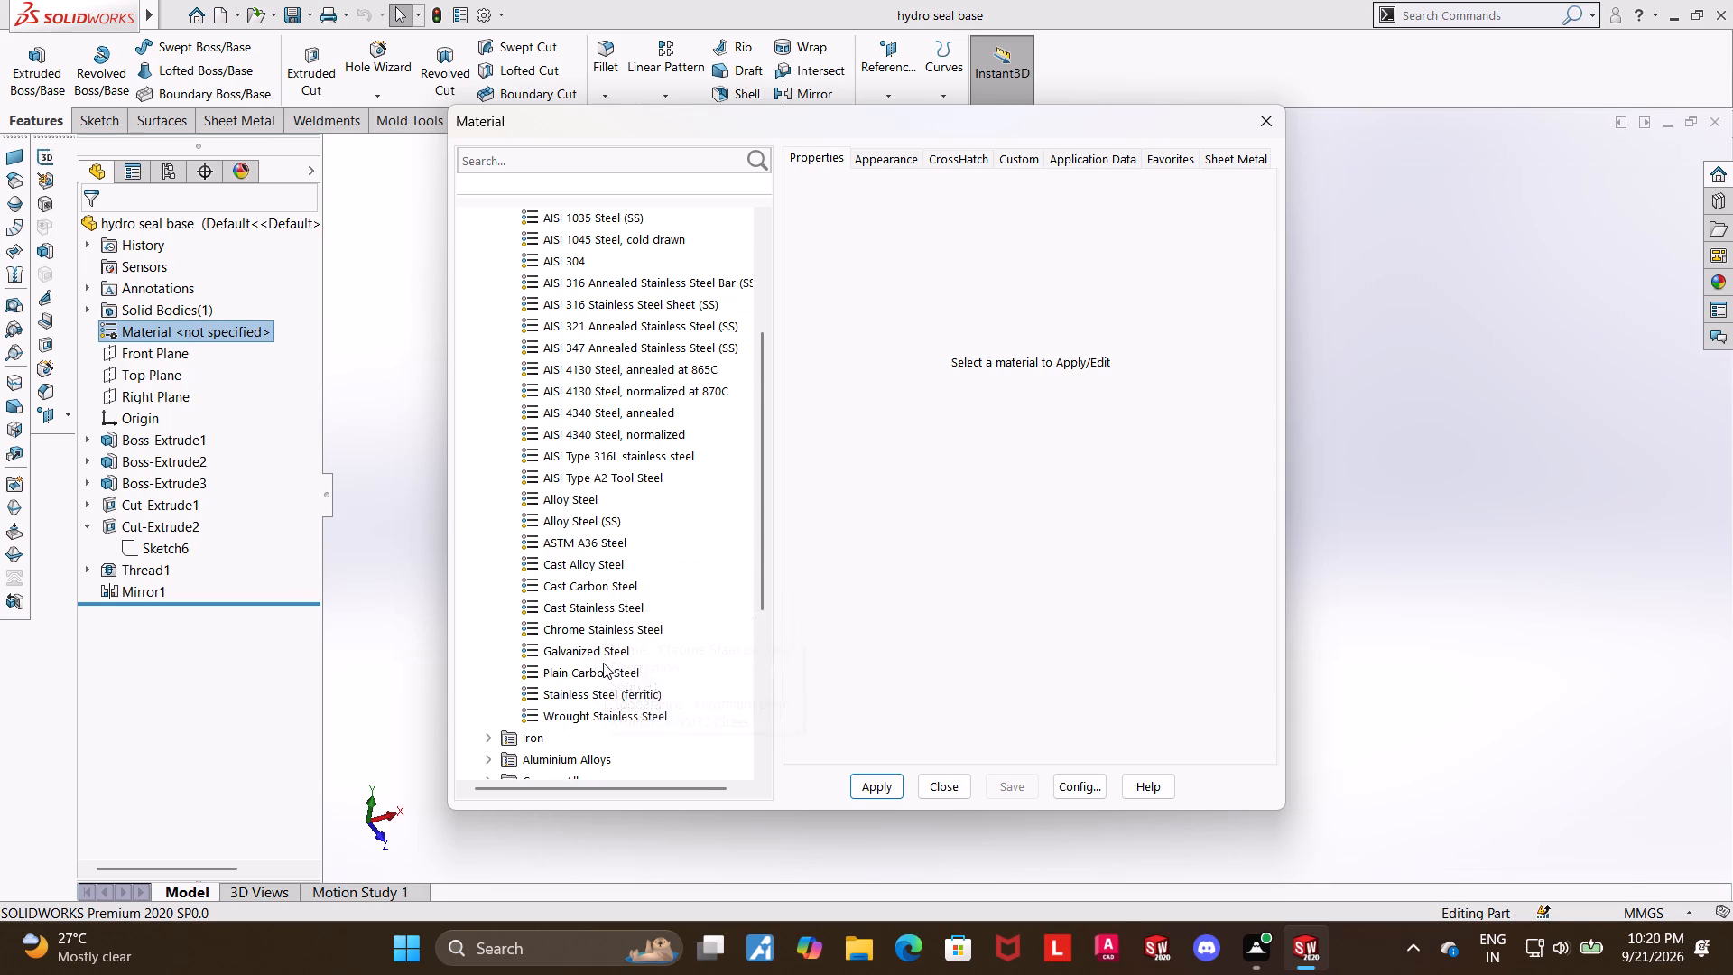
{"action": "scroll", "coordinate": [603, 663], "scroll_direction": "down", "scroll_amount": 2}
{"action": "left_click", "coordinate": [487, 600]}
{"action": "scroll", "coordinate": [566, 652], "scroll_direction": "down", "scroll_amount": 1}
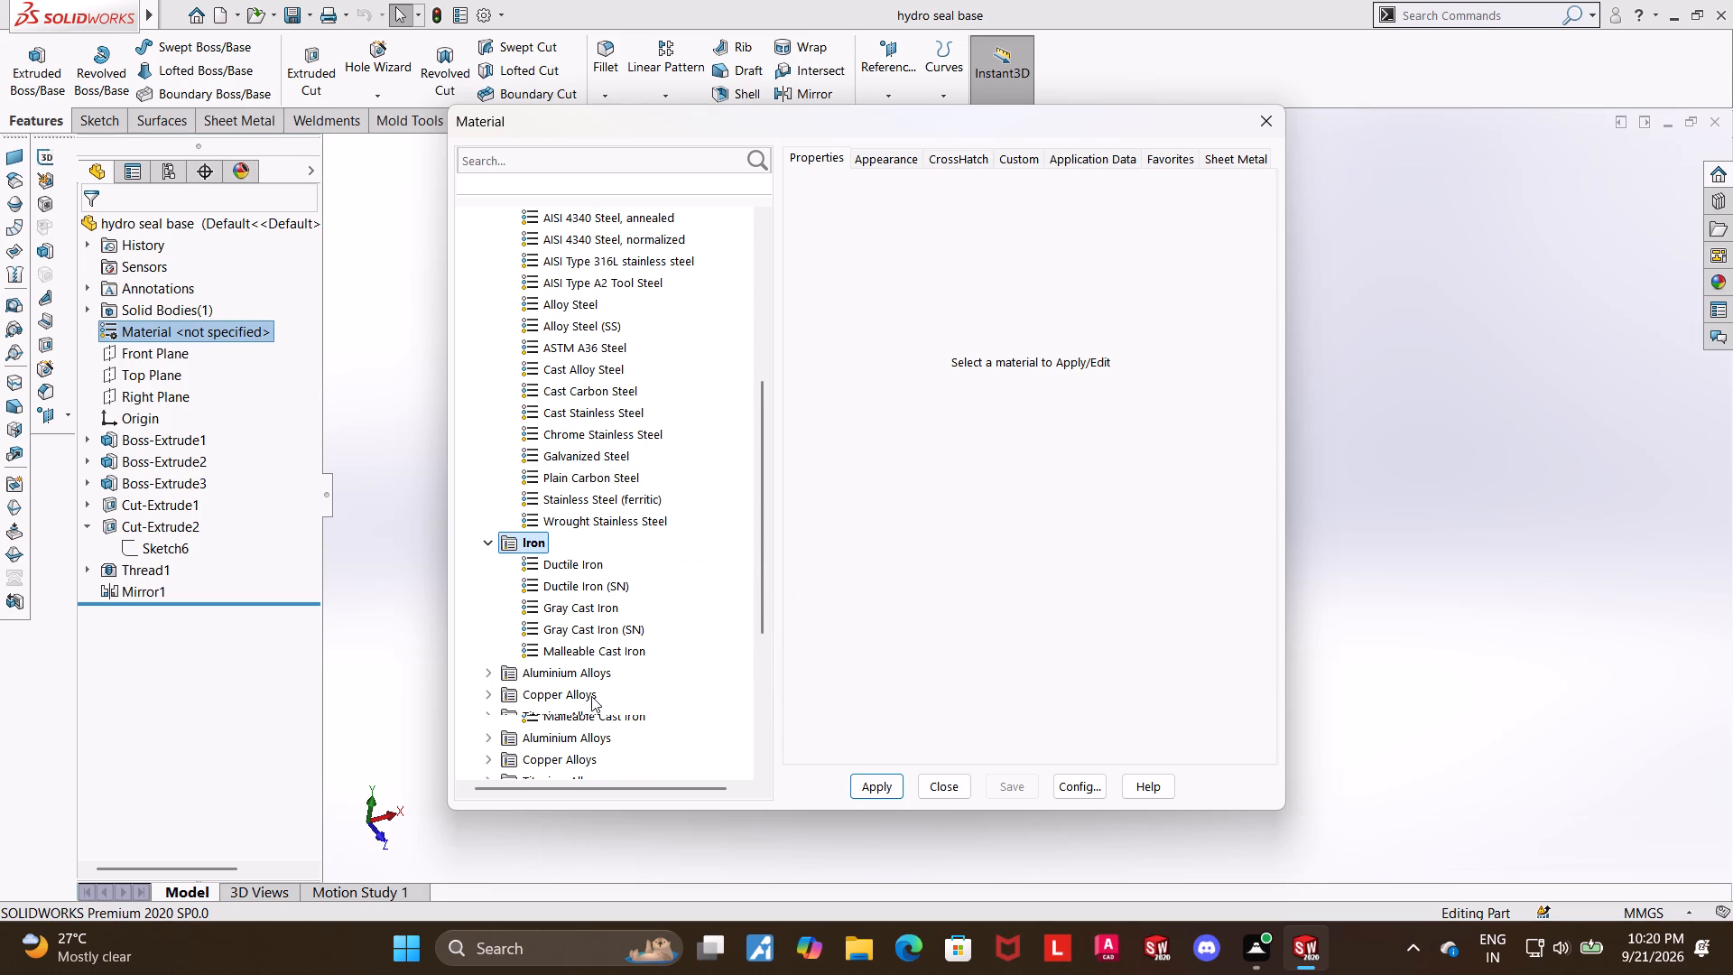
{"action": "left_click", "coordinate": [582, 612]}
{"action": "left_click", "coordinate": [874, 783]}
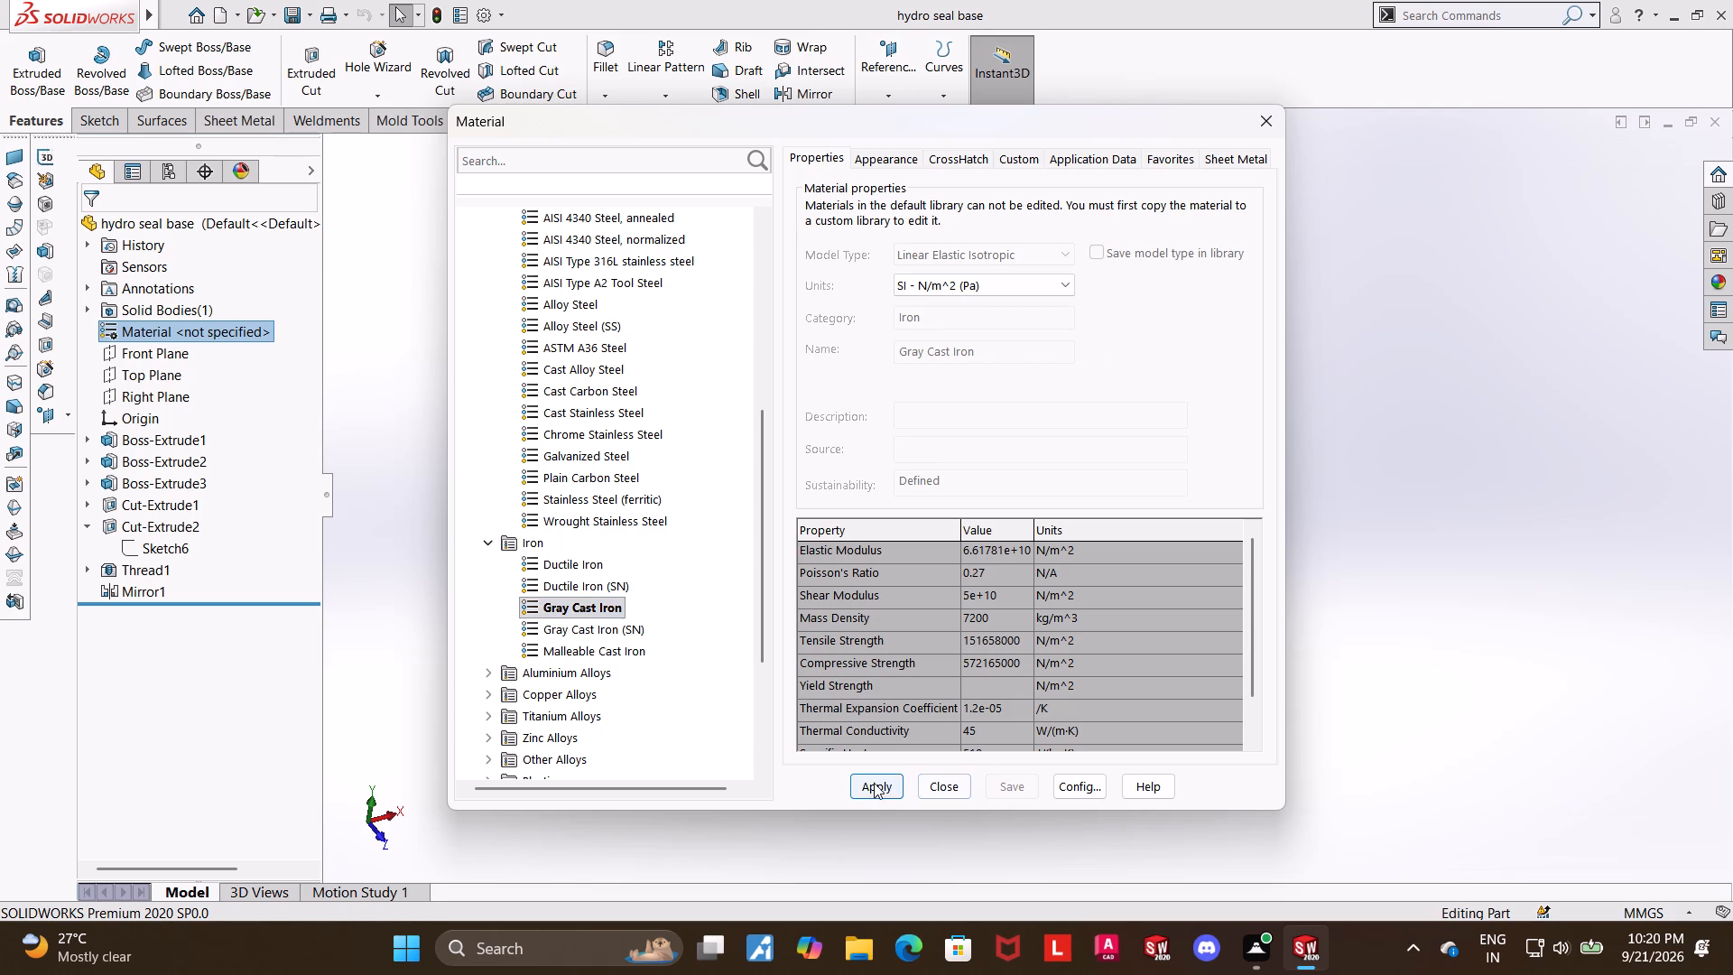
{"action": "left_click", "coordinate": [922, 784]}
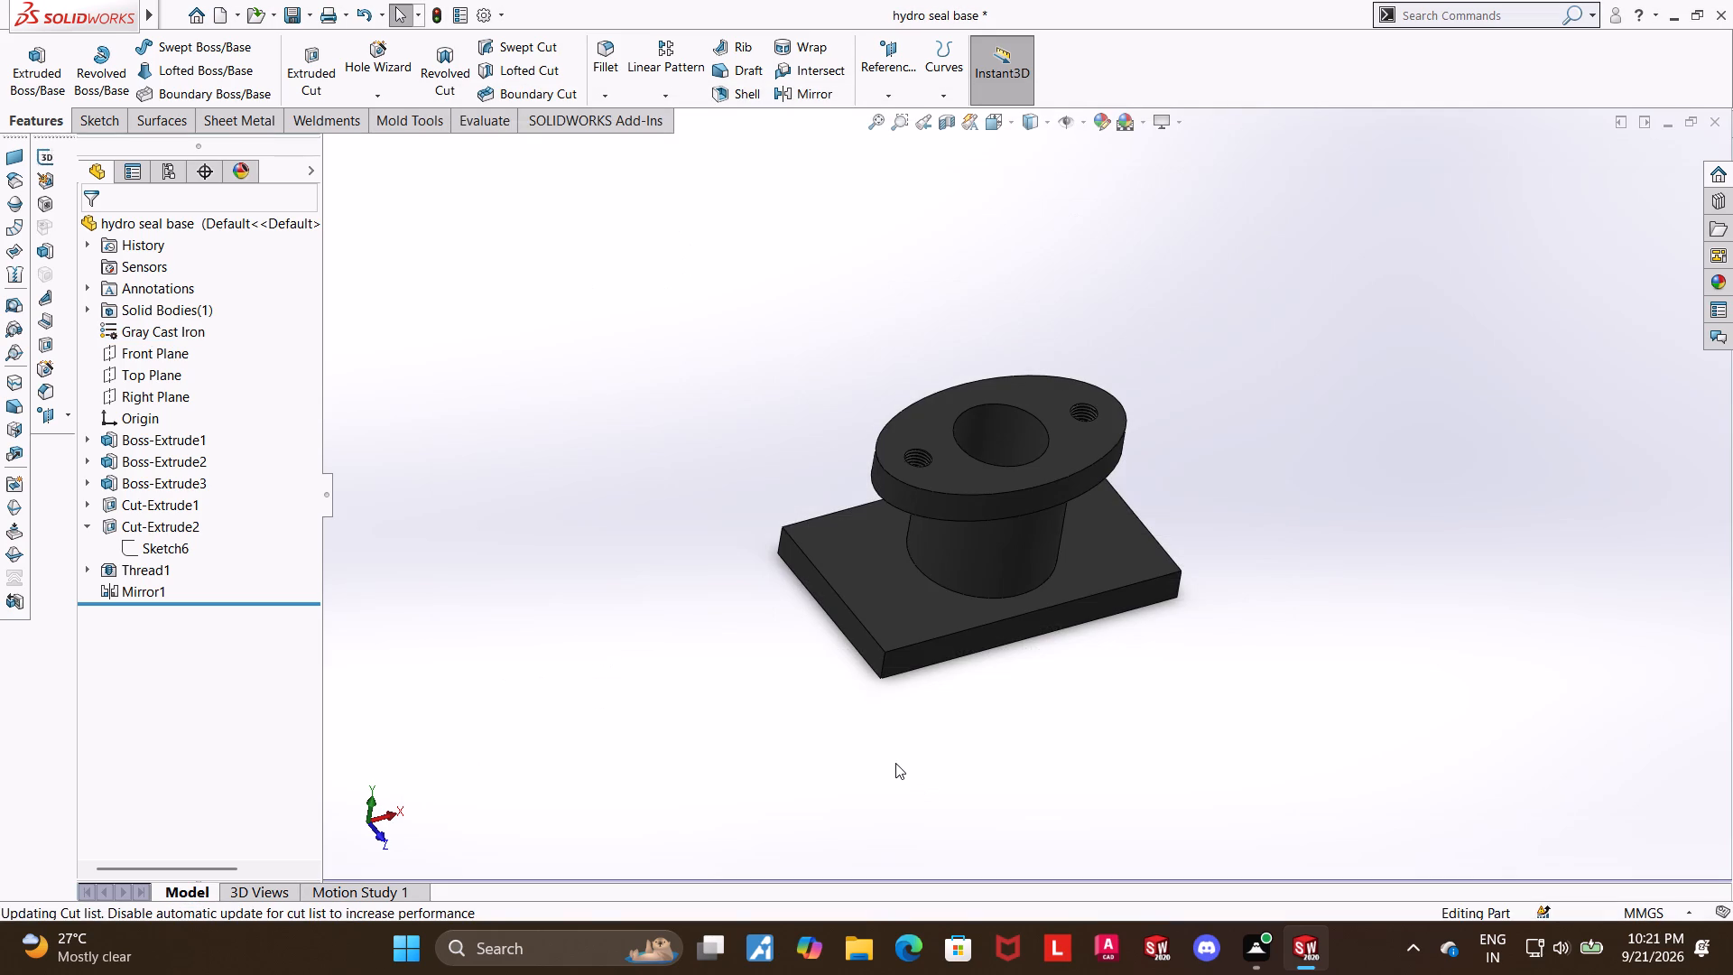
{"action": "left_click", "coordinate": [644, 284]}
{"action": "left_click", "coordinate": [294, 20]}
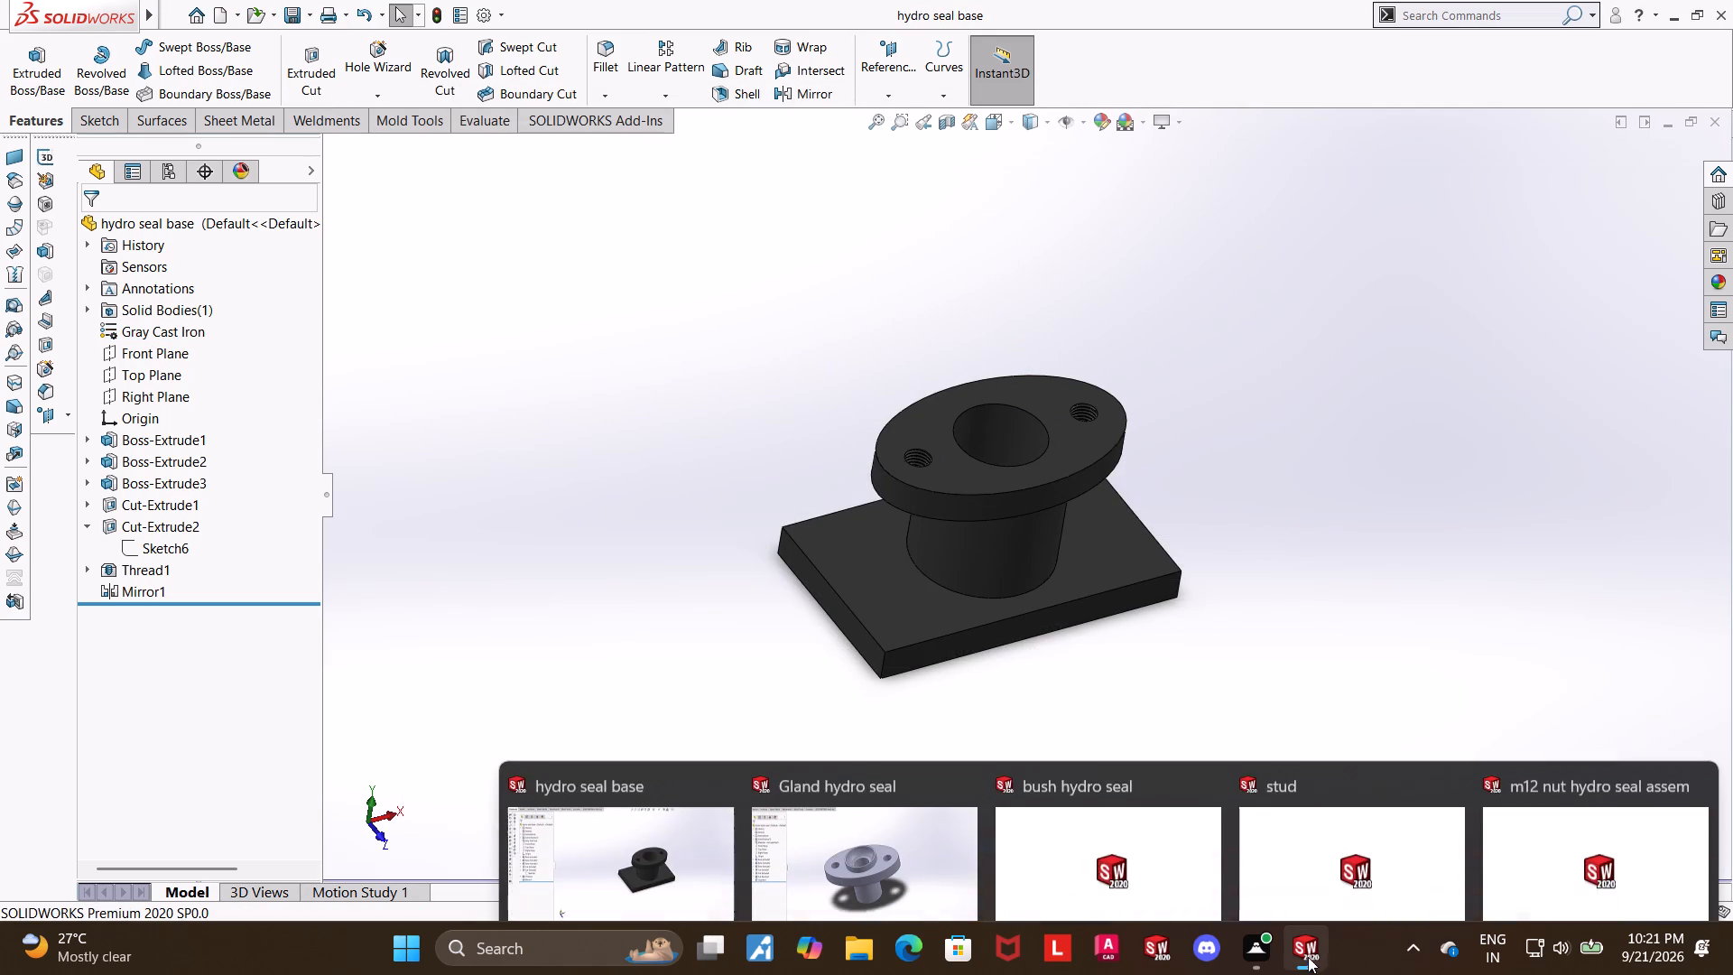
Switch to the Gland hydro seal part, apply Brass from the Copper Alloys materials, and save it.
{"action": "left_click", "coordinate": [924, 827]}
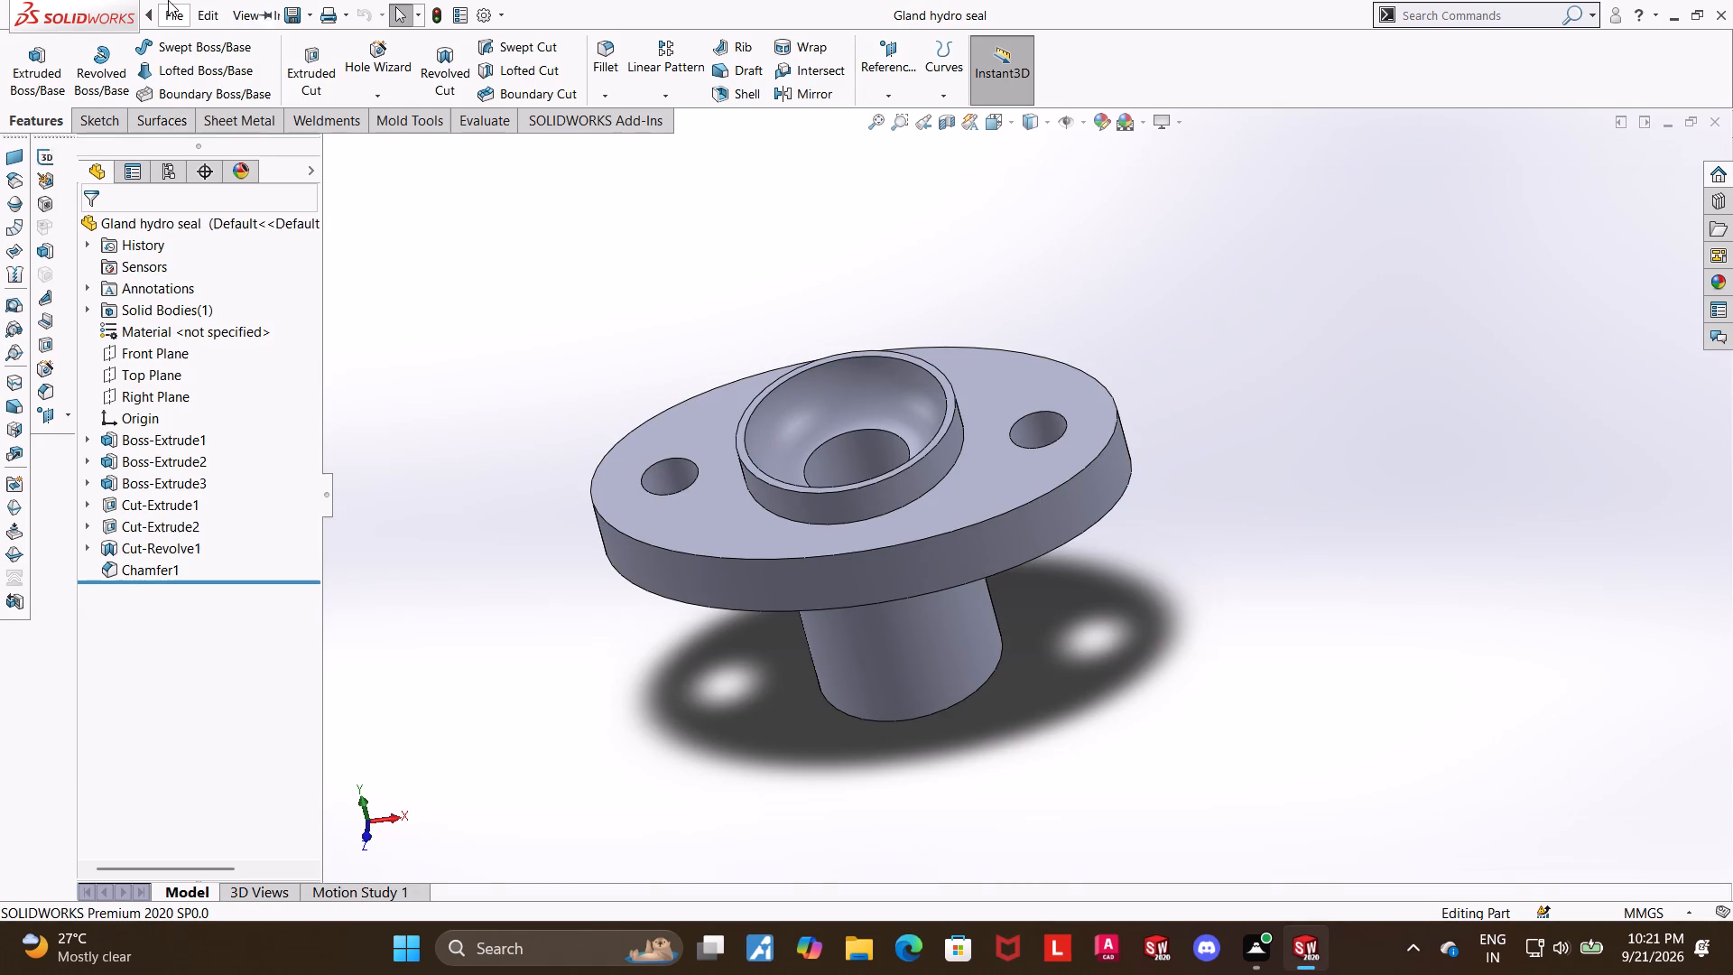
{"action": "left_click", "coordinate": [693, 314]}
{"action": "right_click", "coordinate": [188, 332]}
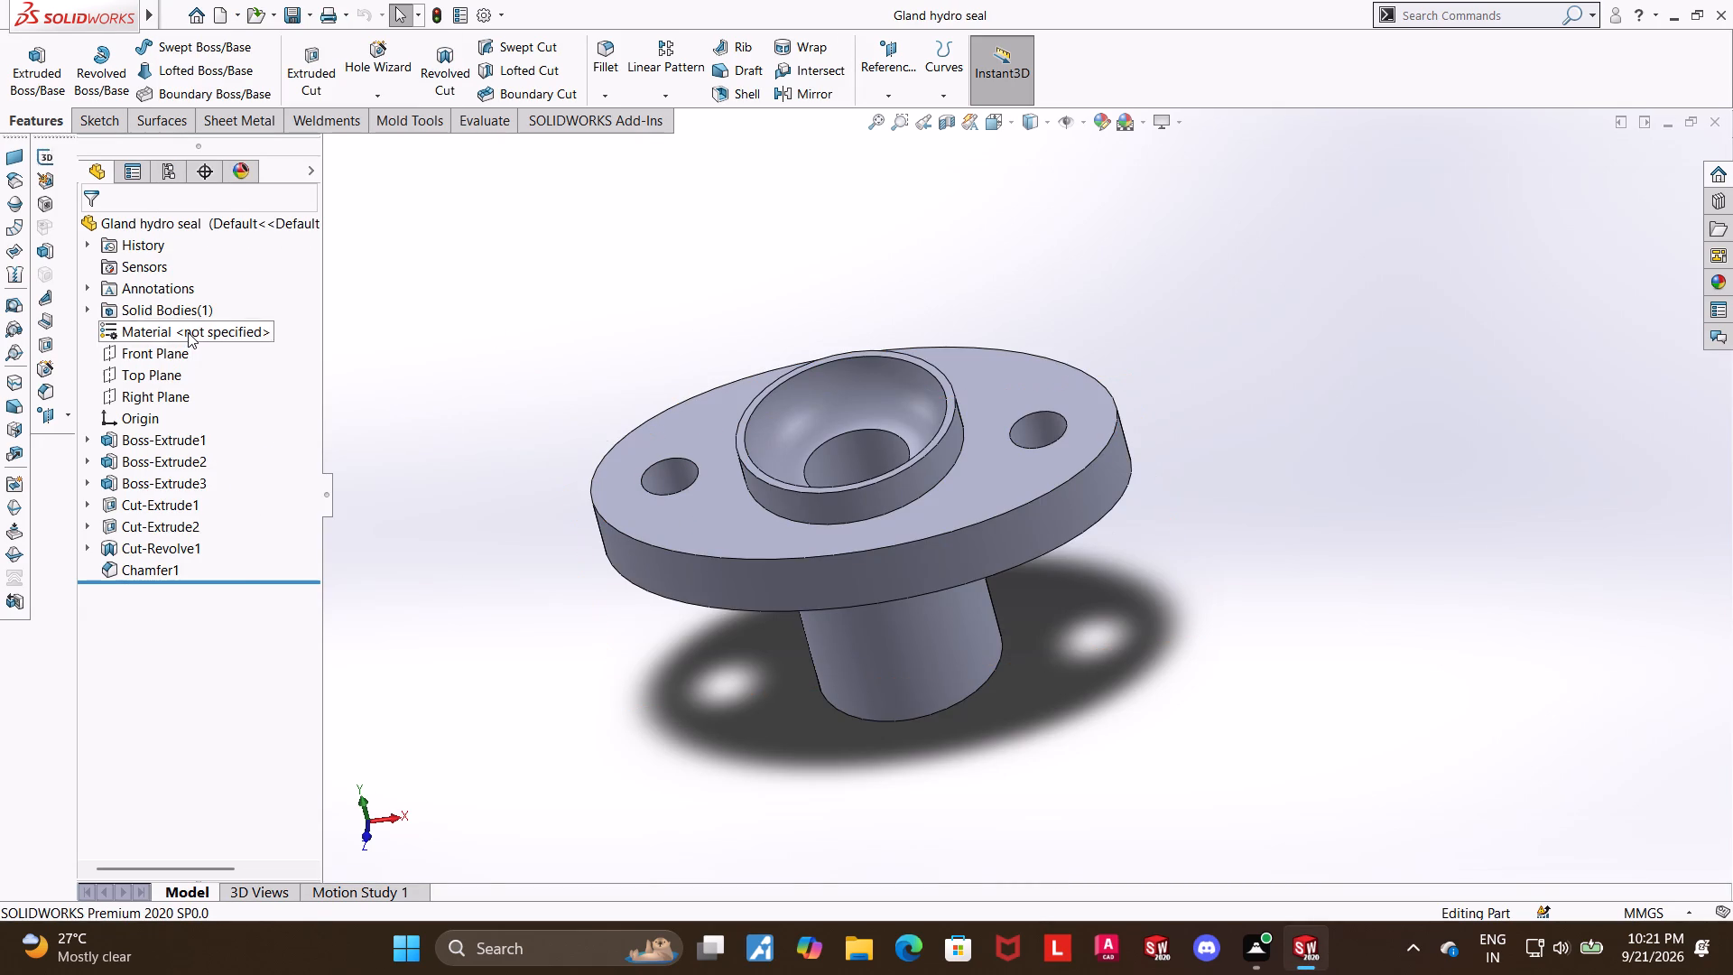
{"action": "left_click", "coordinate": [213, 341]}
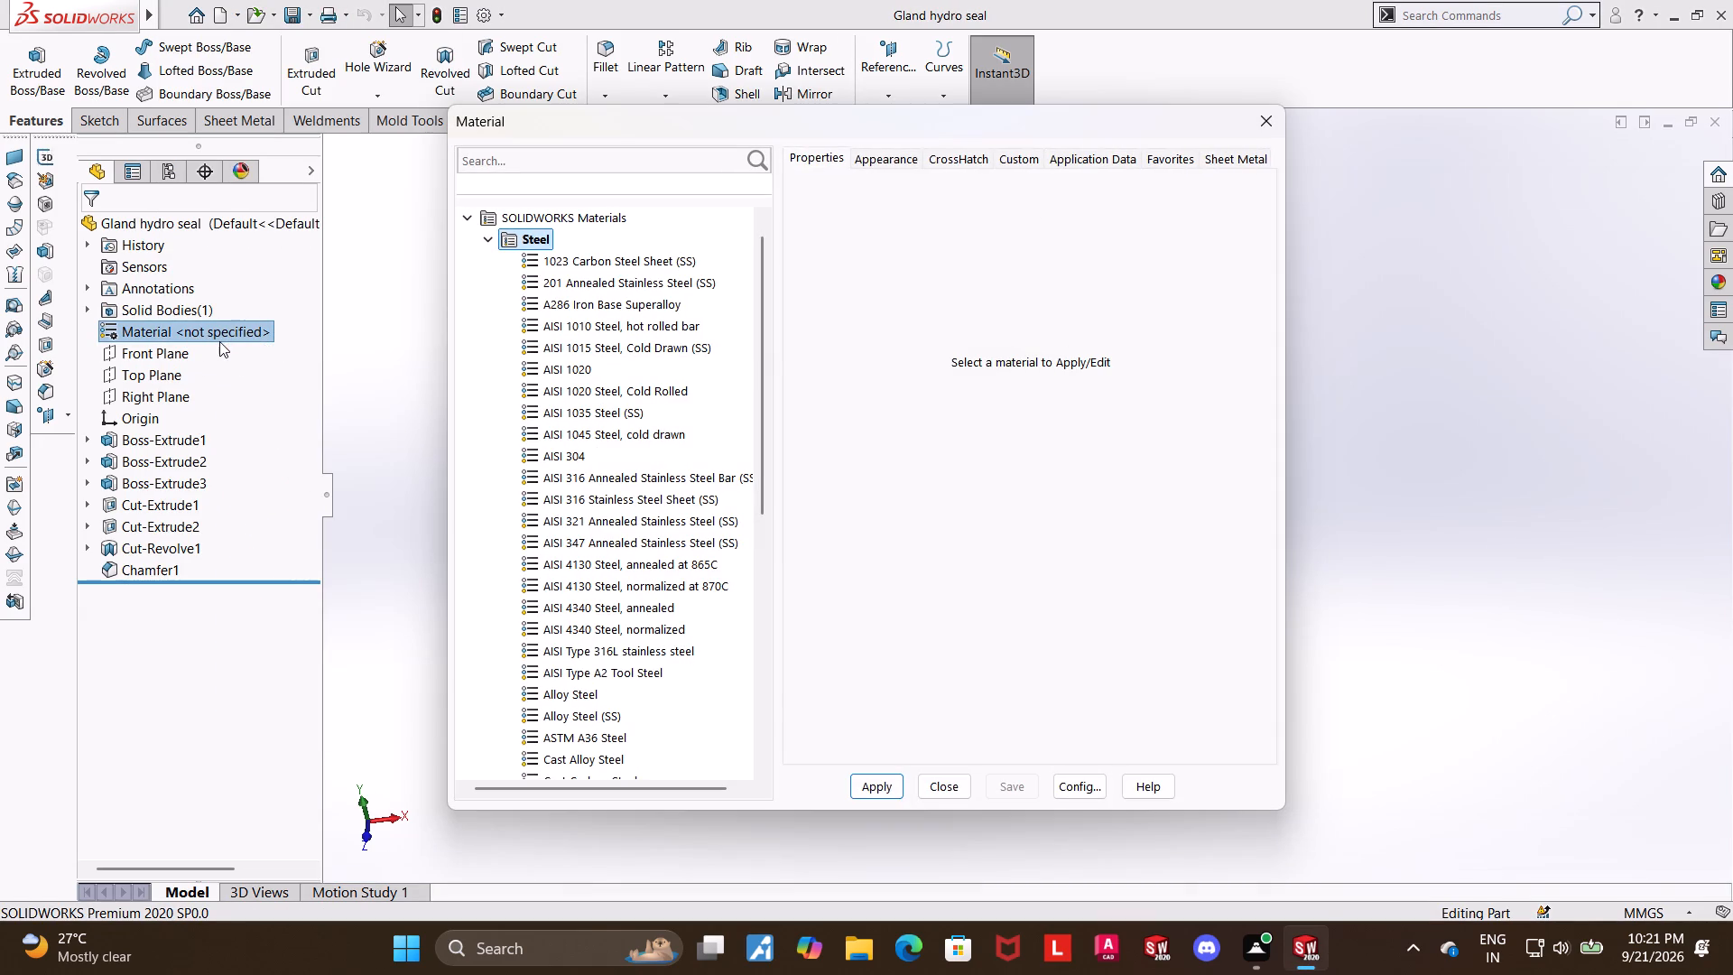
{"action": "scroll", "coordinate": [596, 464], "scroll_direction": "down", "scroll_amount": 7}
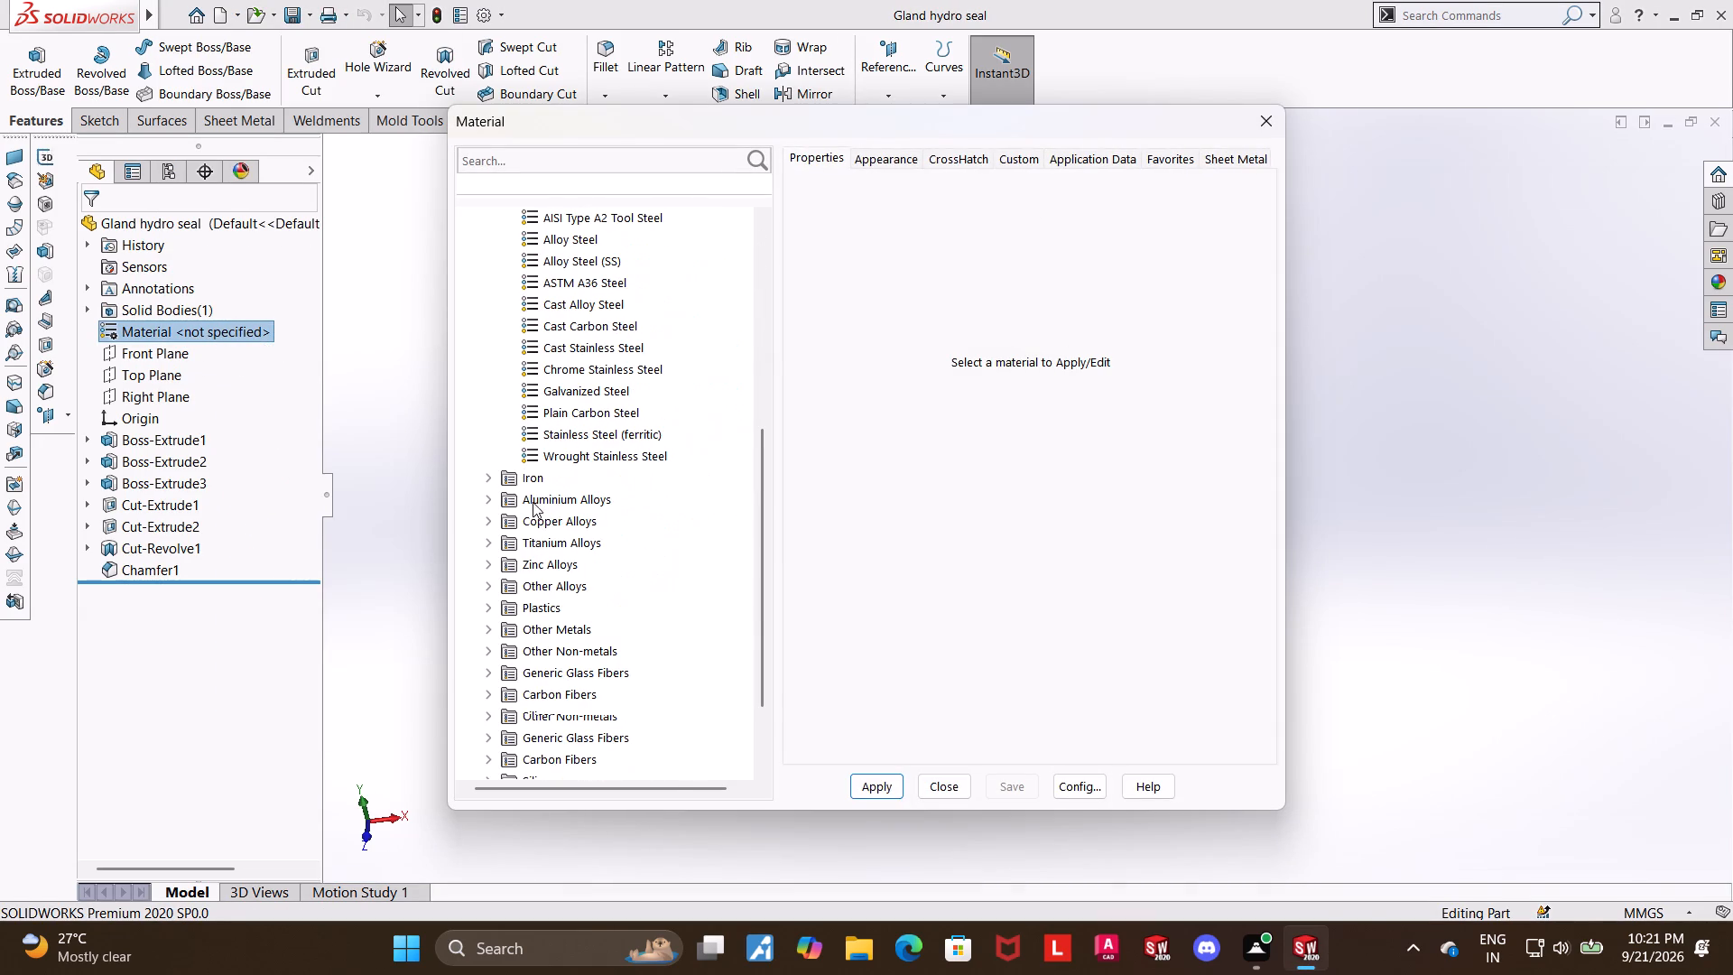
{"action": "scroll", "coordinate": [697, 456], "scroll_direction": "up", "scroll_amount": 2}
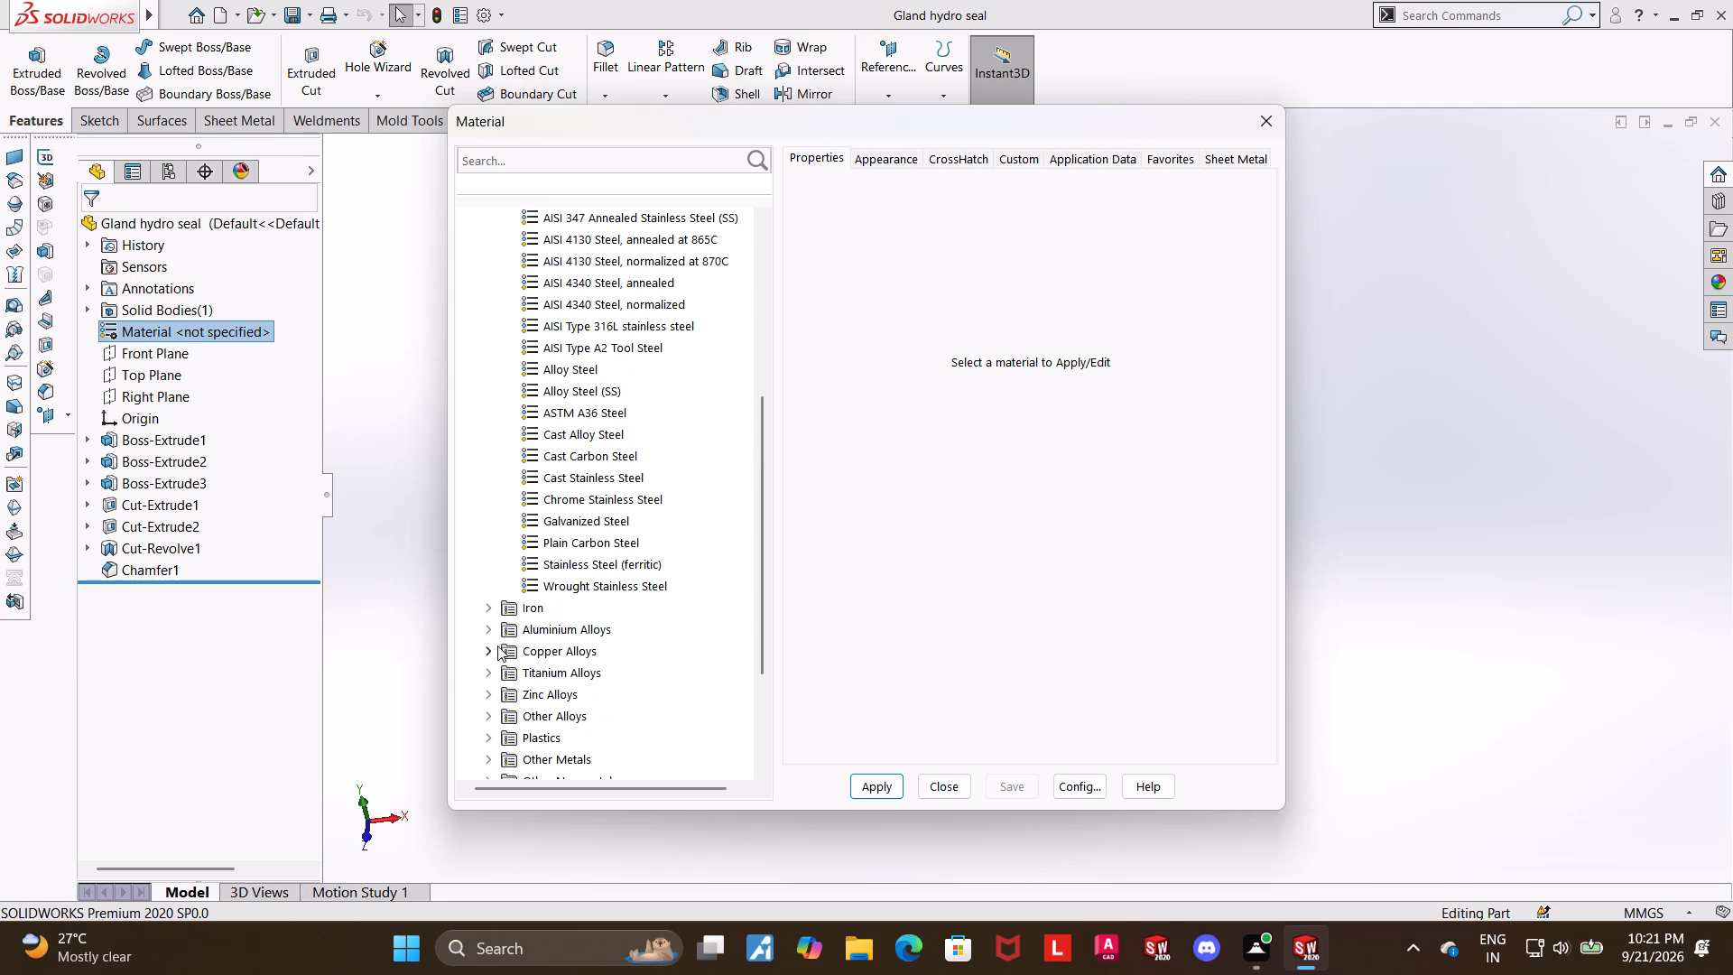
{"action": "left_click", "coordinate": [494, 651]}
{"action": "scroll", "coordinate": [575, 664], "scroll_direction": "down", "scroll_amount": 1}
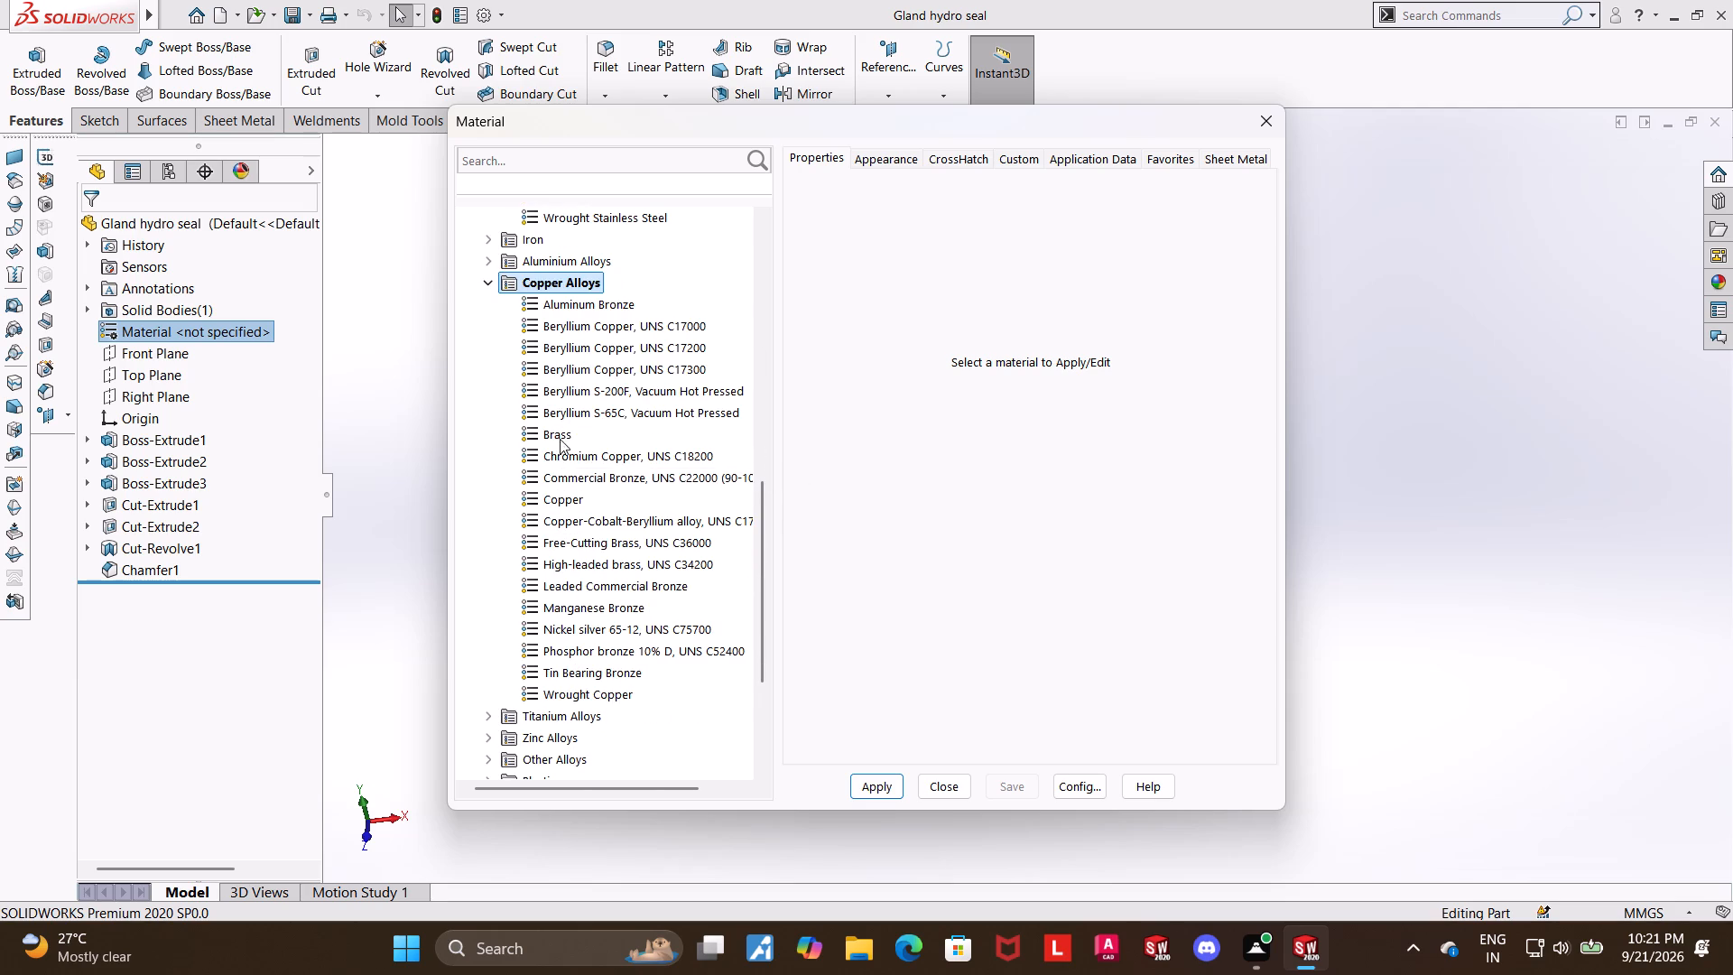
{"action": "left_click", "coordinate": [560, 439]}
{"action": "left_click", "coordinate": [881, 781]}
{"action": "left_click", "coordinate": [938, 786]}
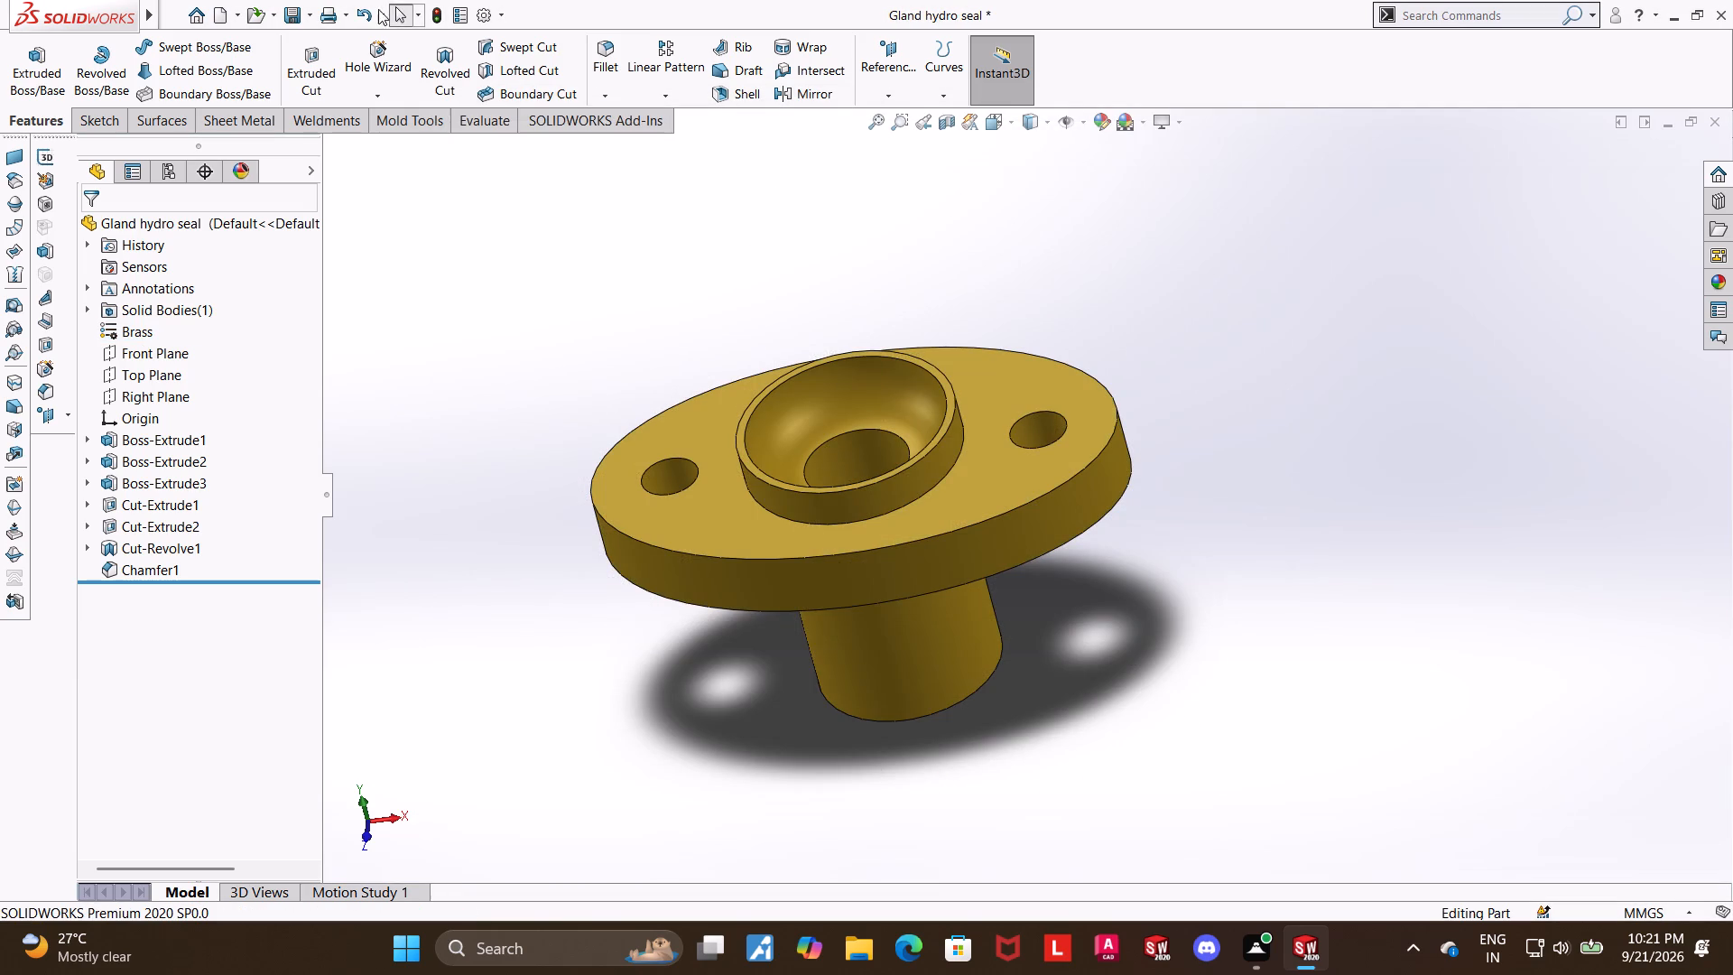
{"action": "left_click", "coordinate": [293, 14]}
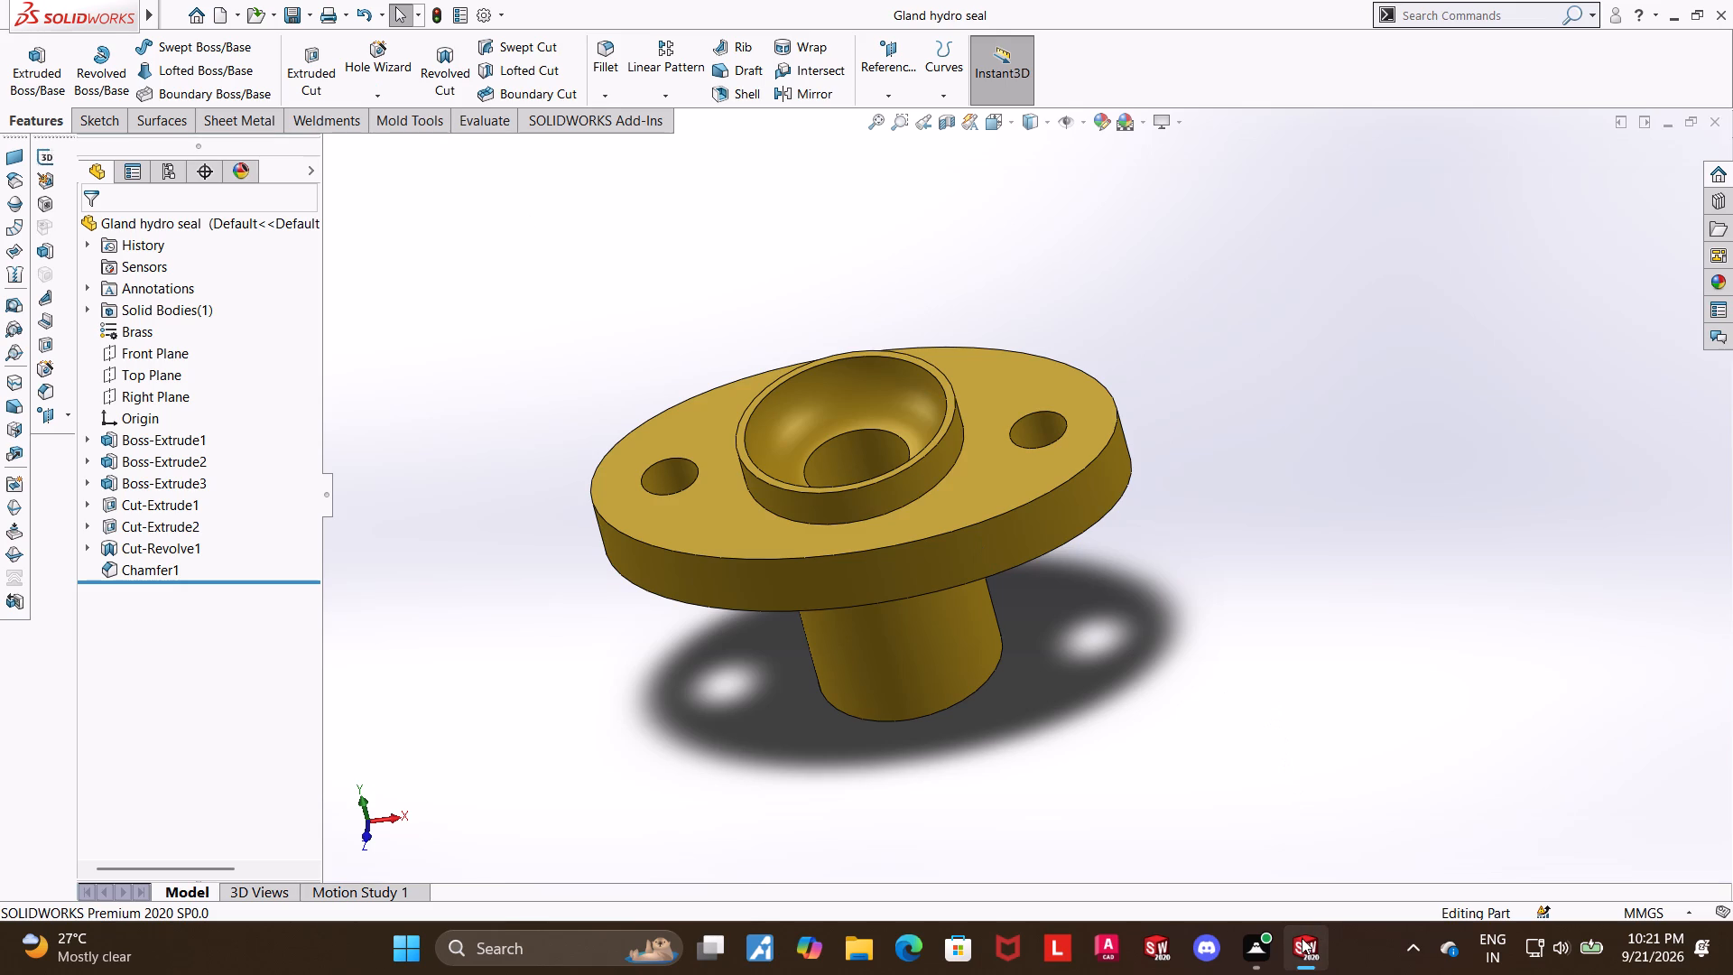
Switch to the bush hydro seal part and apply Brass from the Copper Alloys materials.
{"action": "left_click", "coordinate": [1071, 819]}
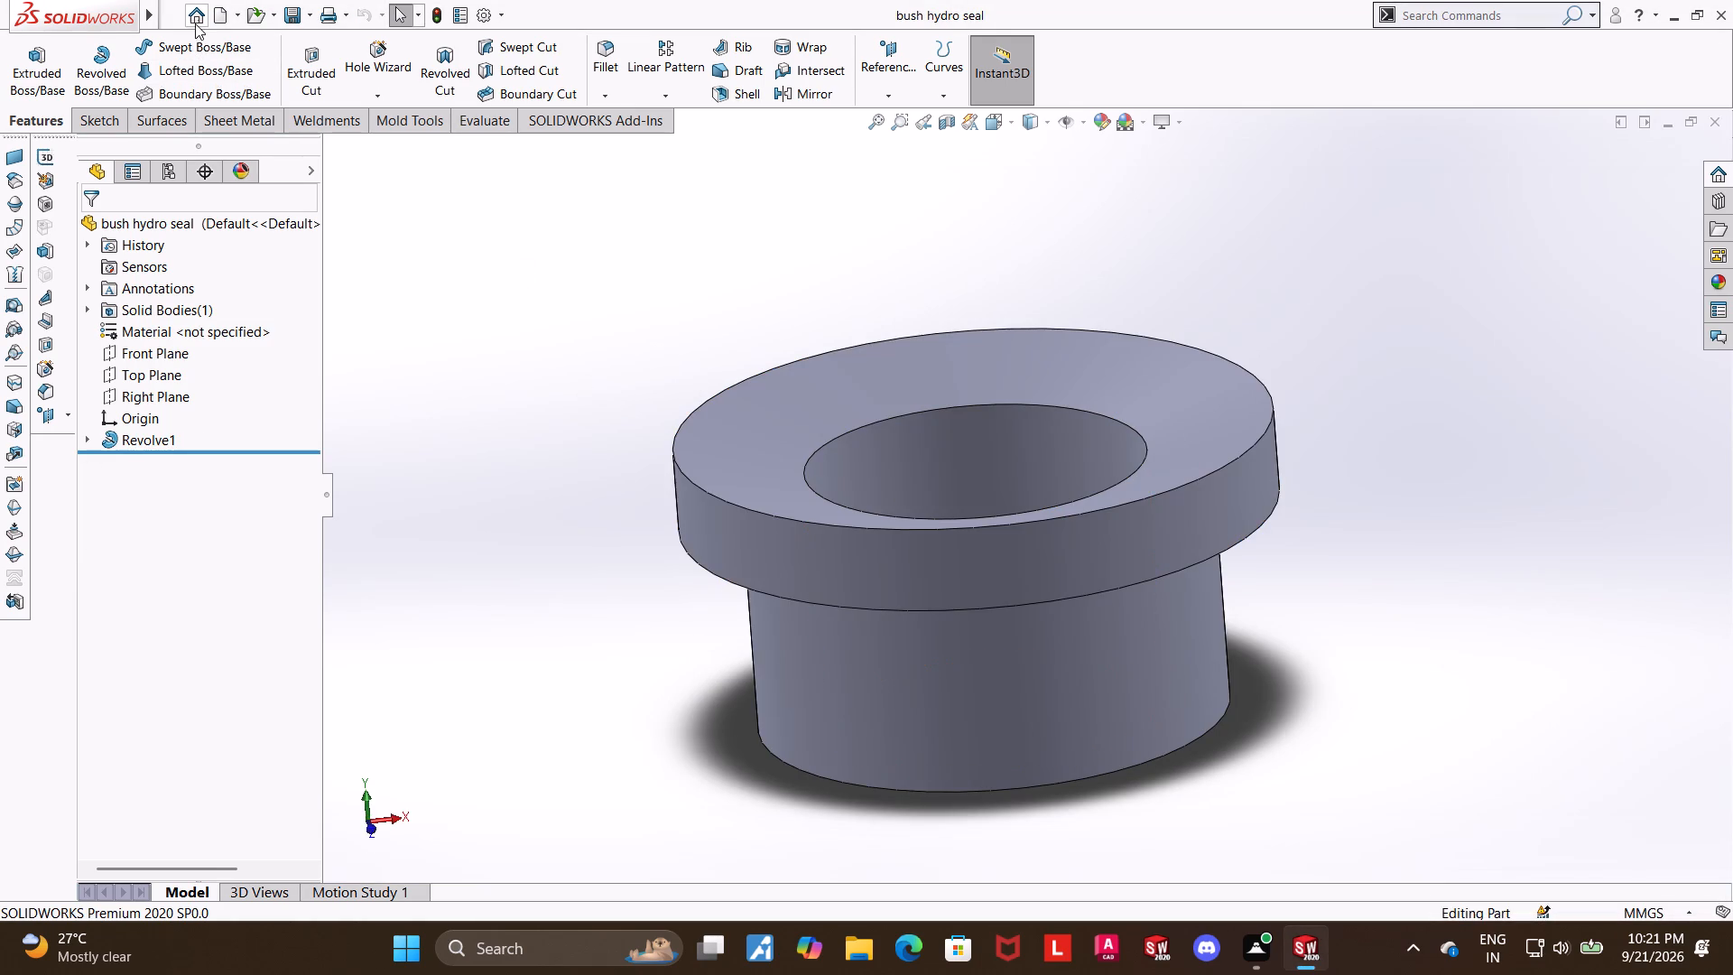
{"action": "left_click", "coordinate": [631, 317]}
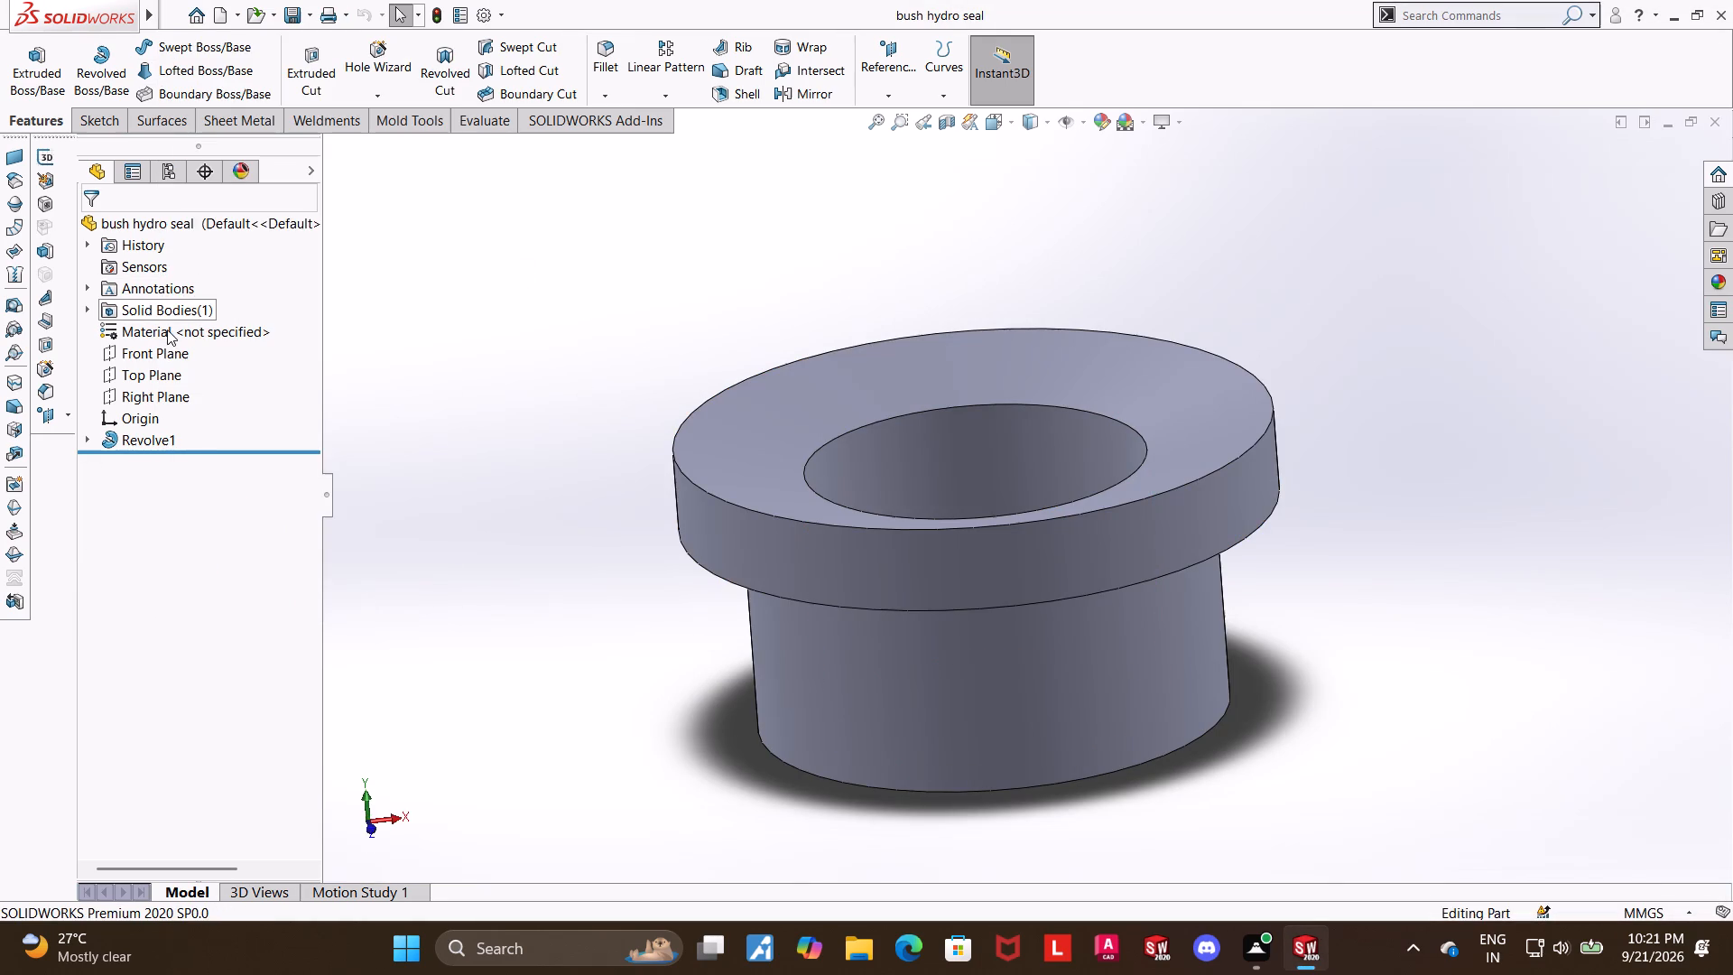
{"action": "right_click", "coordinate": [167, 330]}
{"action": "left_click", "coordinate": [193, 338]}
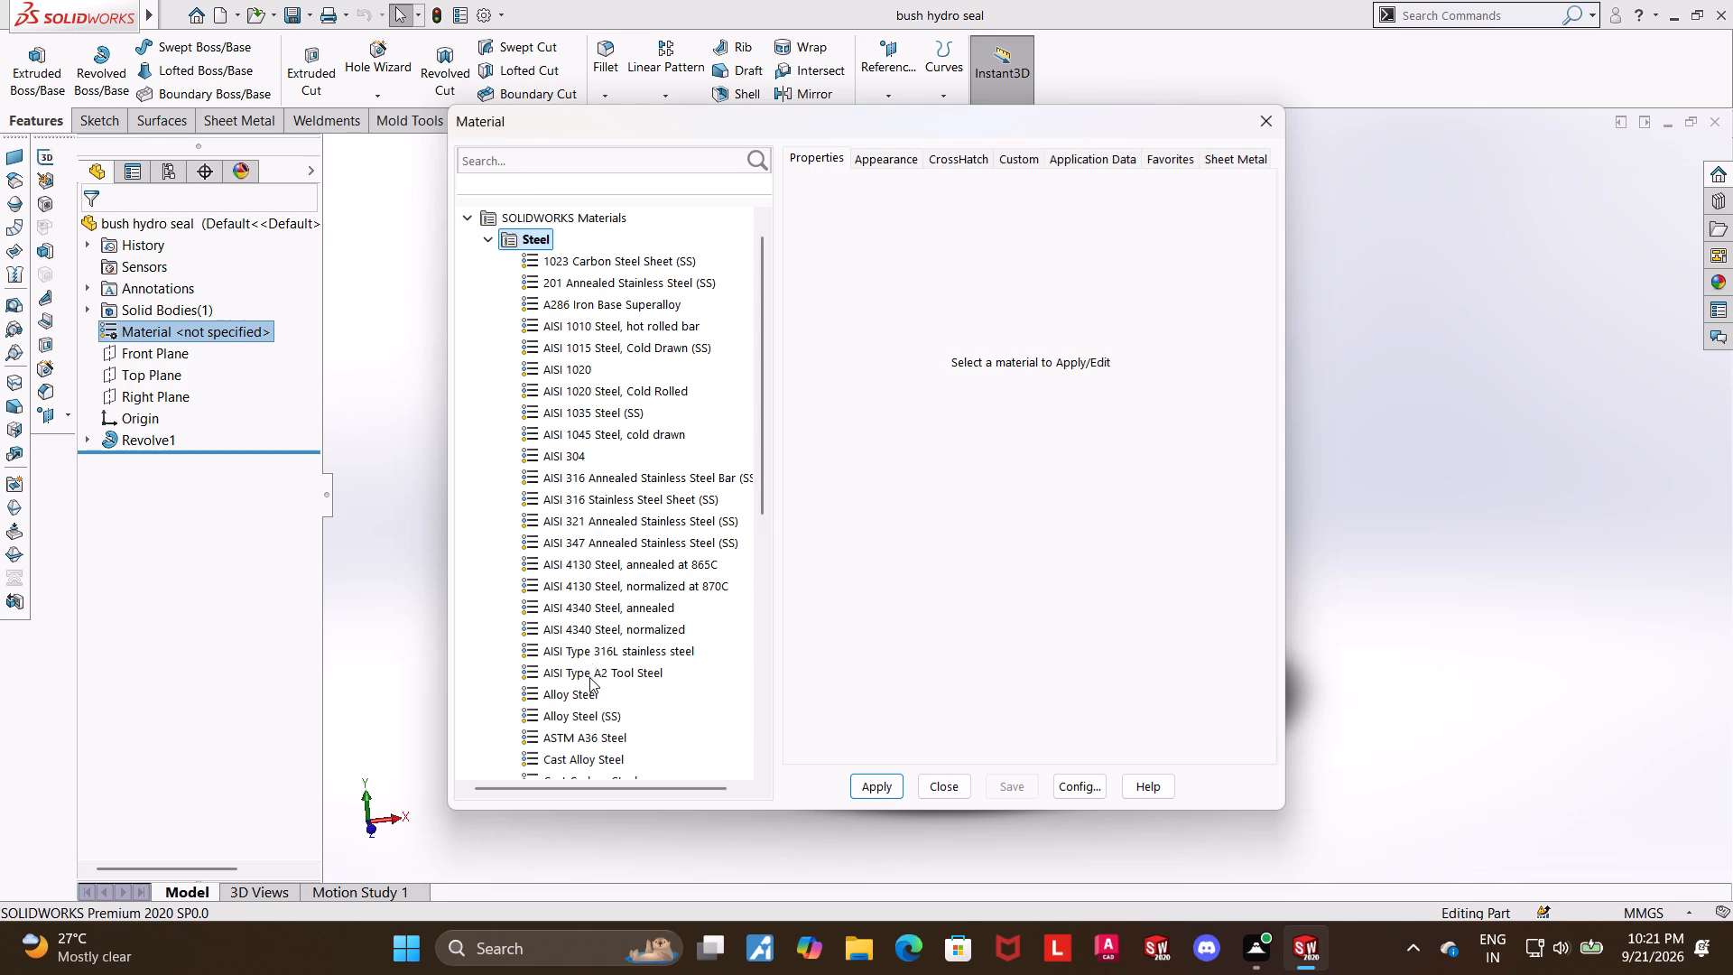
{"action": "scroll", "coordinate": [589, 677], "scroll_direction": "down", "scroll_amount": 6}
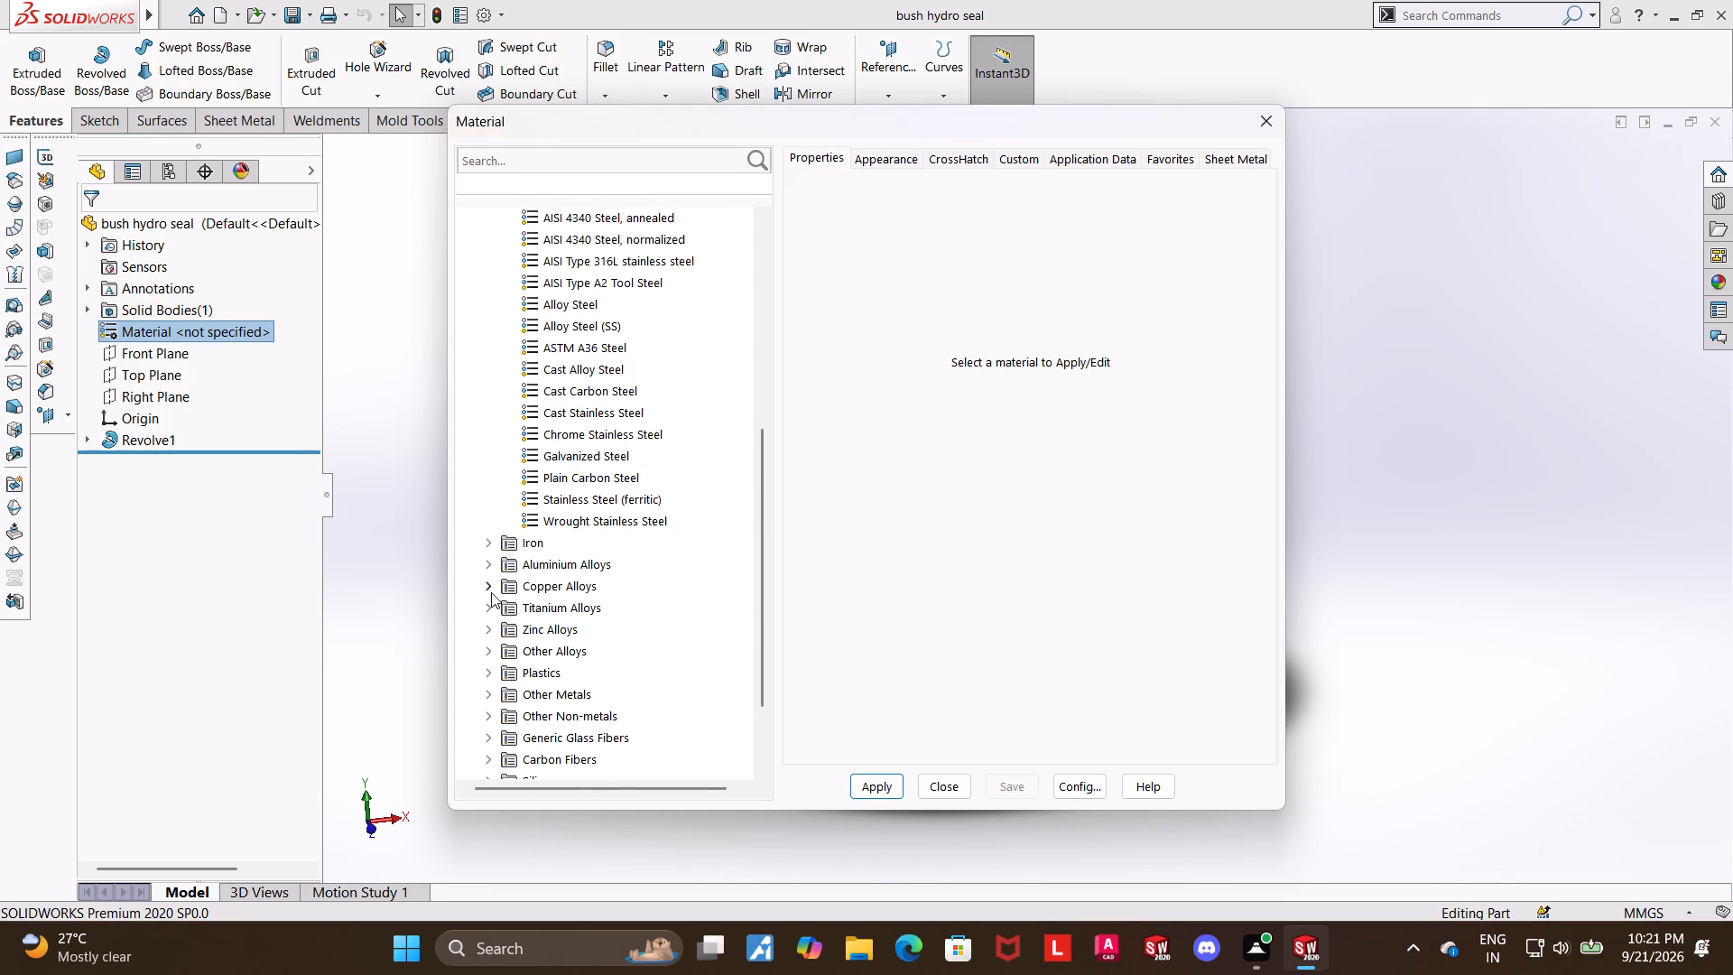
{"action": "left_click", "coordinate": [490, 590]}
{"action": "left_click", "coordinate": [555, 495]}
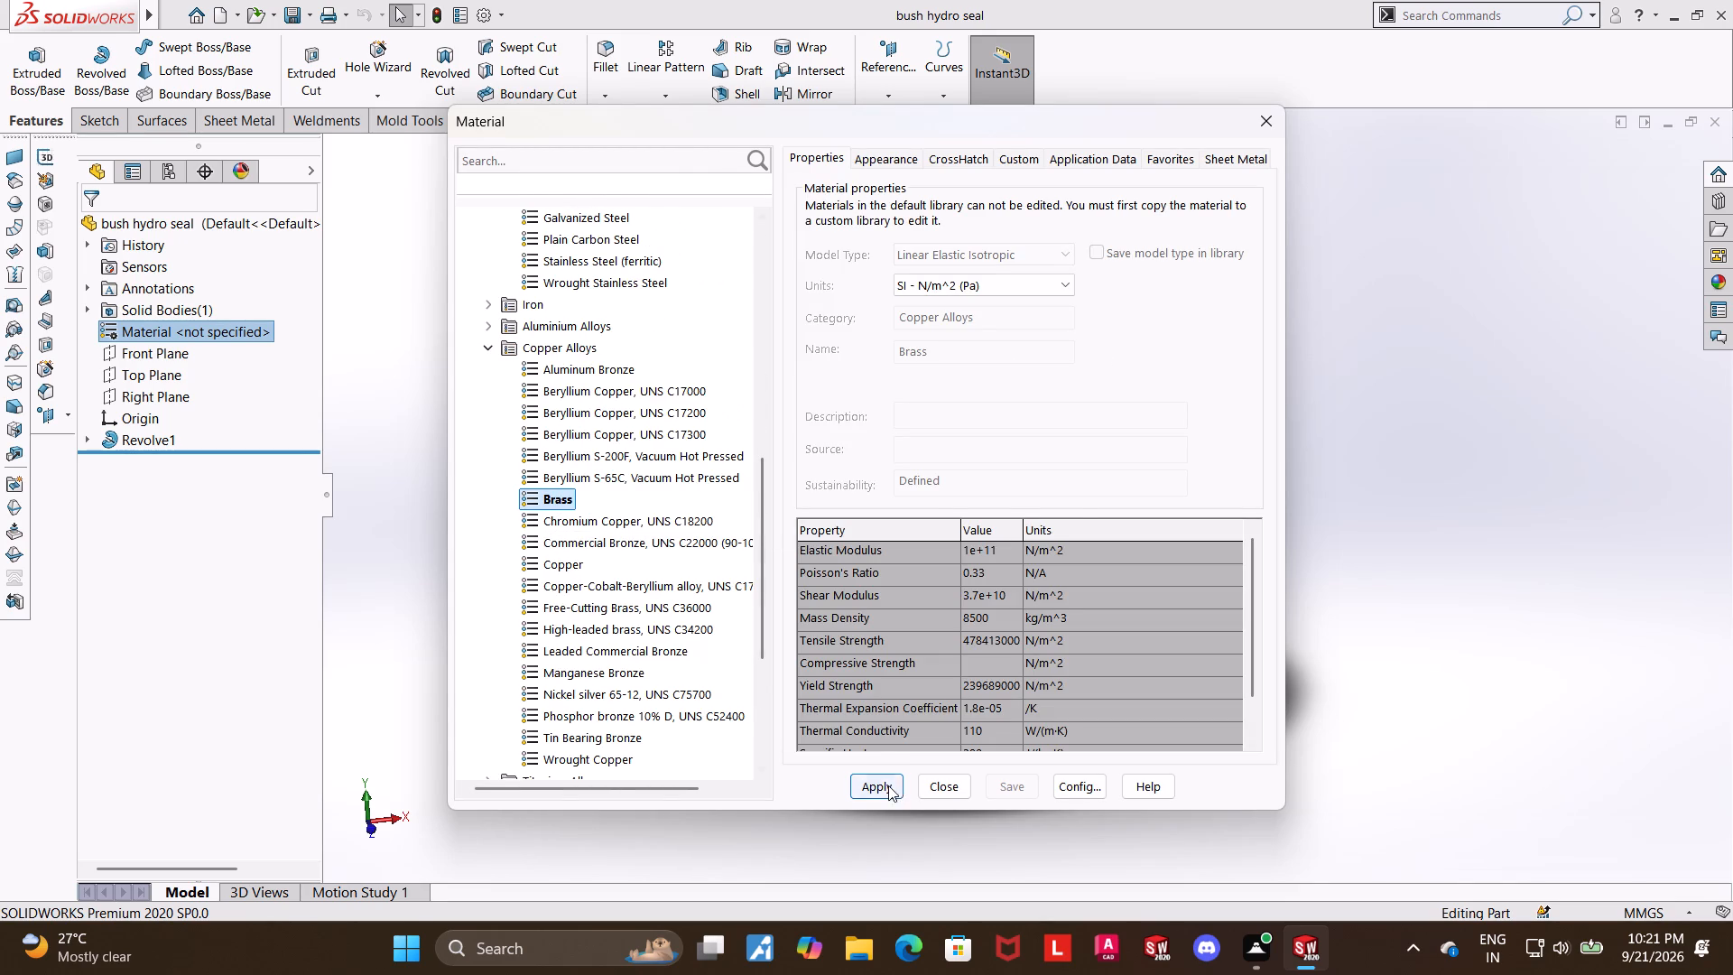
{"action": "left_click", "coordinate": [888, 785]}
{"action": "left_click", "coordinate": [934, 785]}
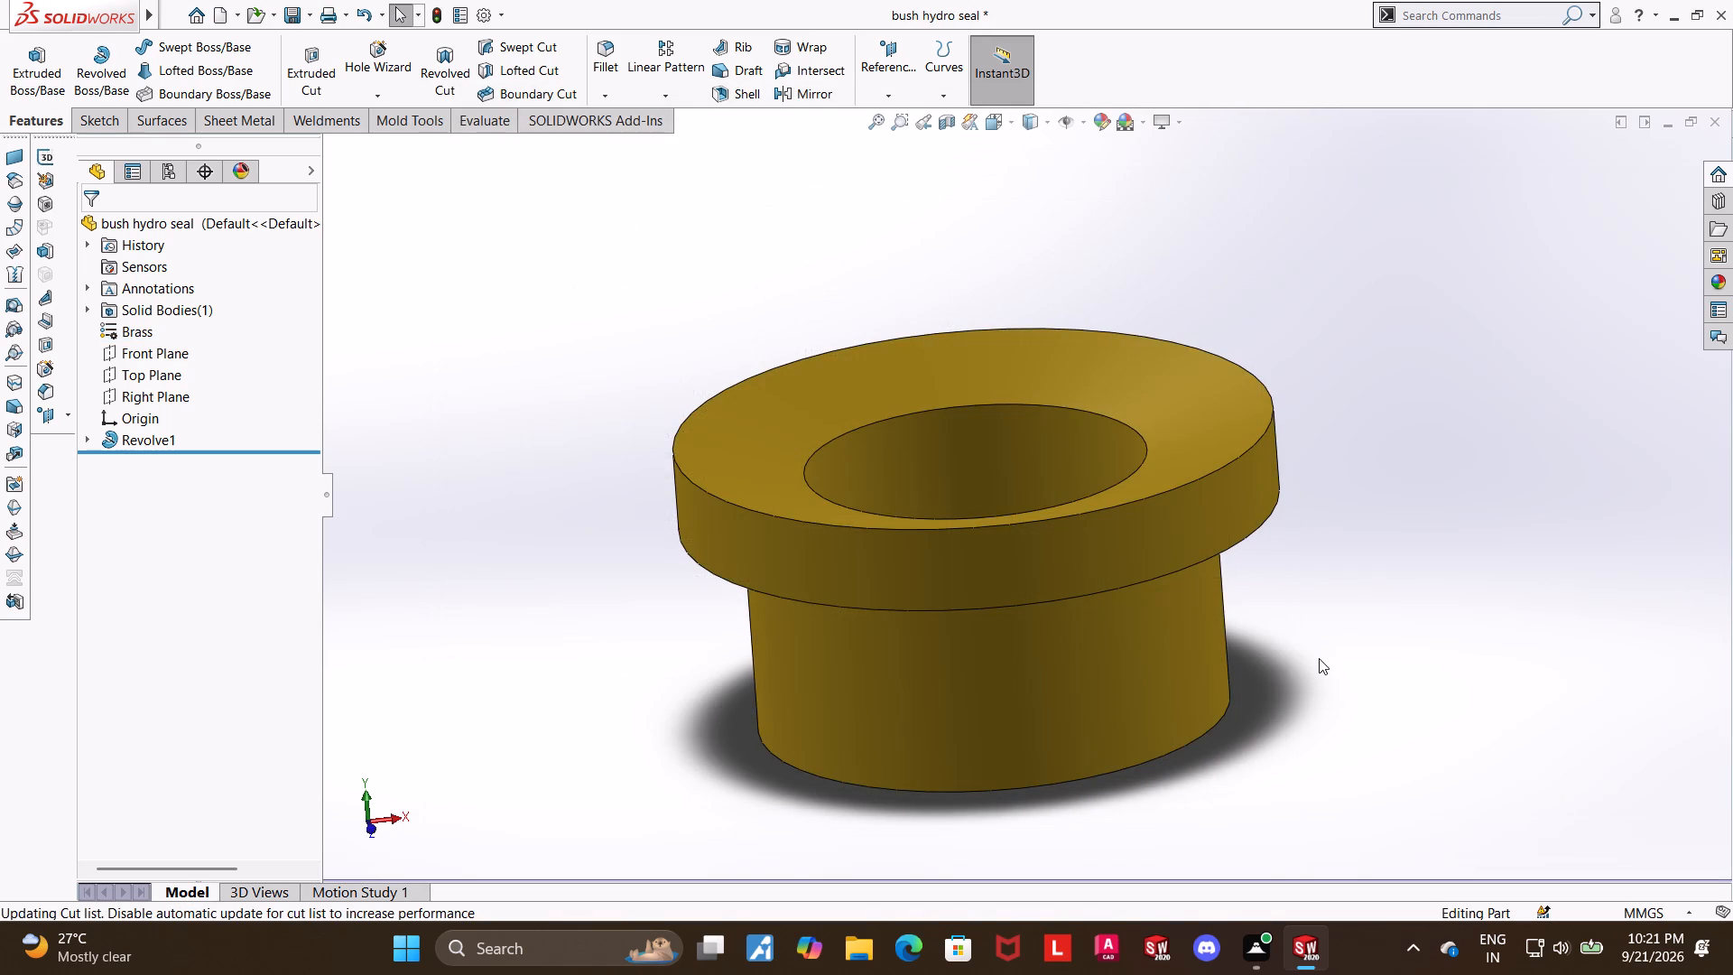
Switch to the stud part and apply Plain Carbon Steel from the Steel materials.
{"action": "left_click", "coordinate": [1347, 833]}
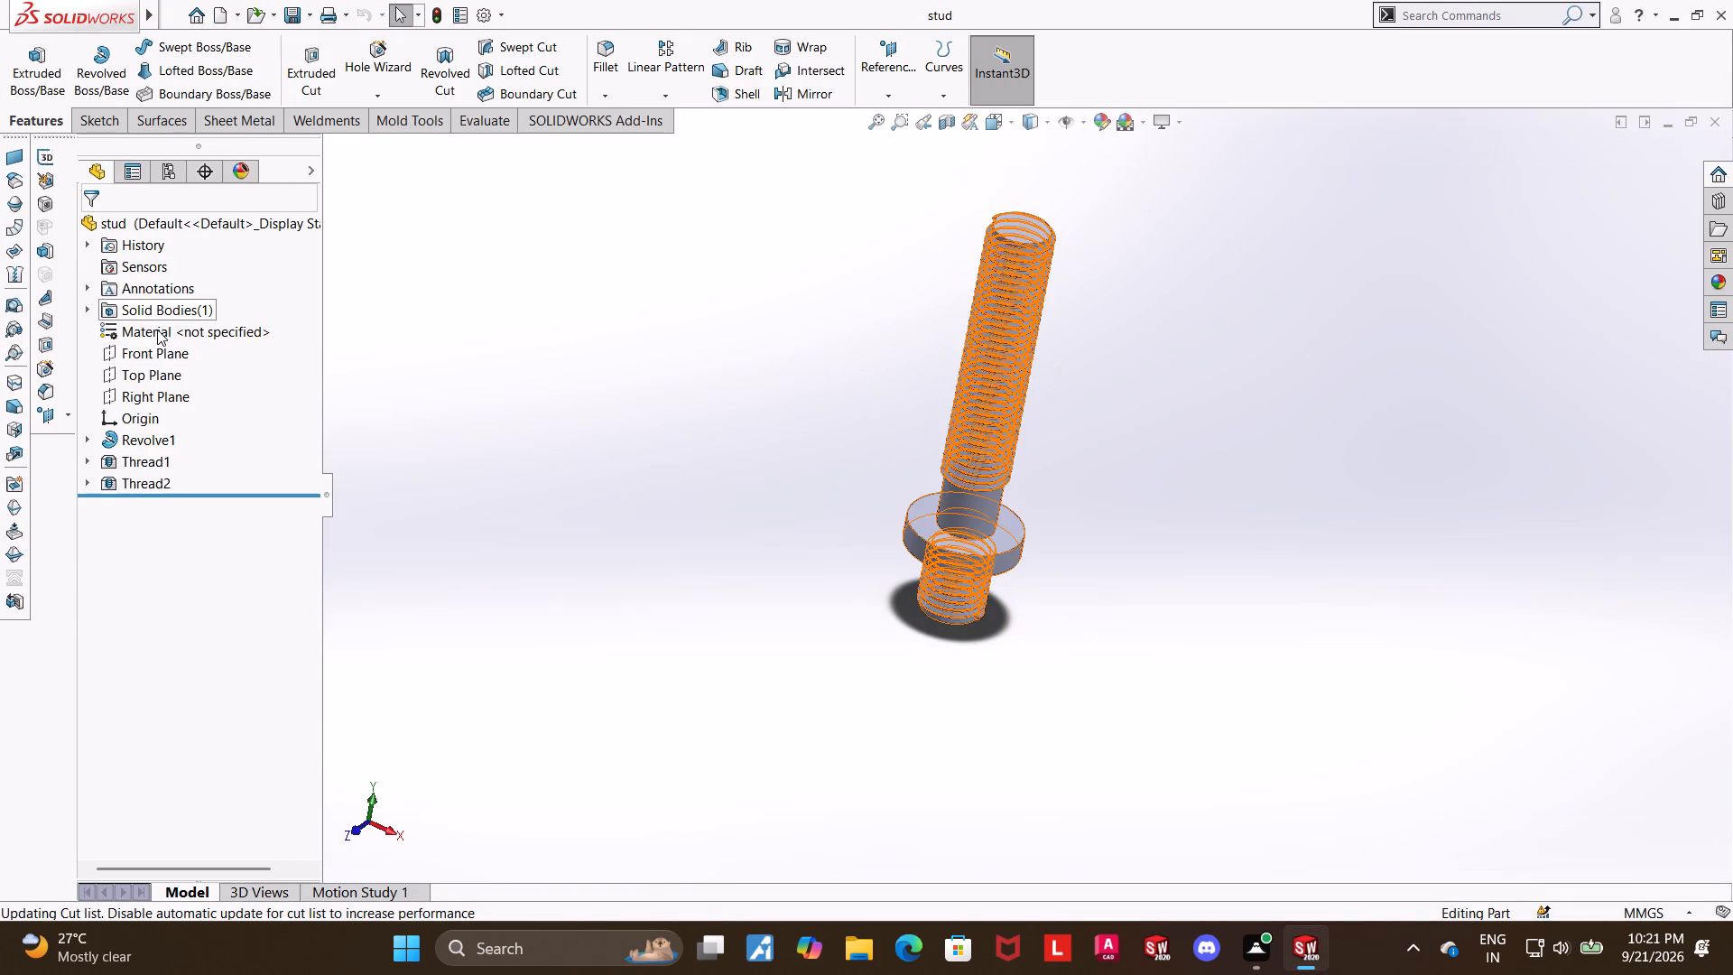
{"action": "right_click", "coordinate": [157, 330]}
{"action": "left_click", "coordinate": [188, 336]}
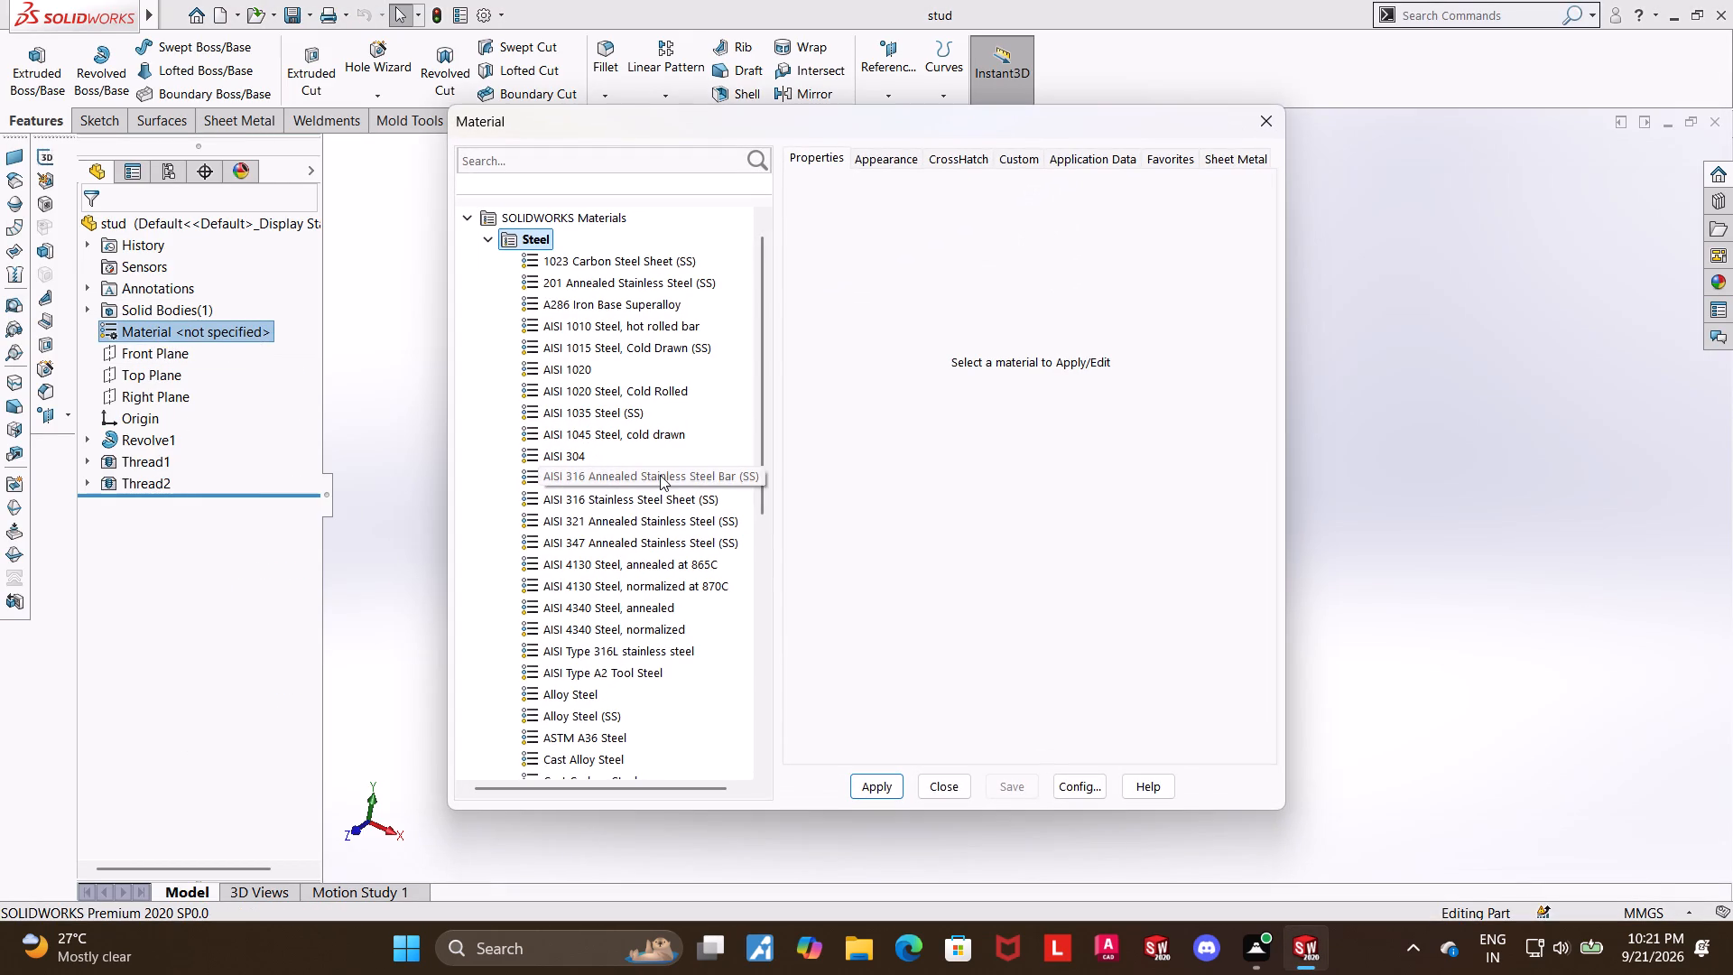
{"action": "scroll", "coordinate": [635, 471], "scroll_direction": "down", "scroll_amount": 4}
{"action": "scroll", "coordinate": [625, 587], "scroll_direction": "down", "scroll_amount": 3}
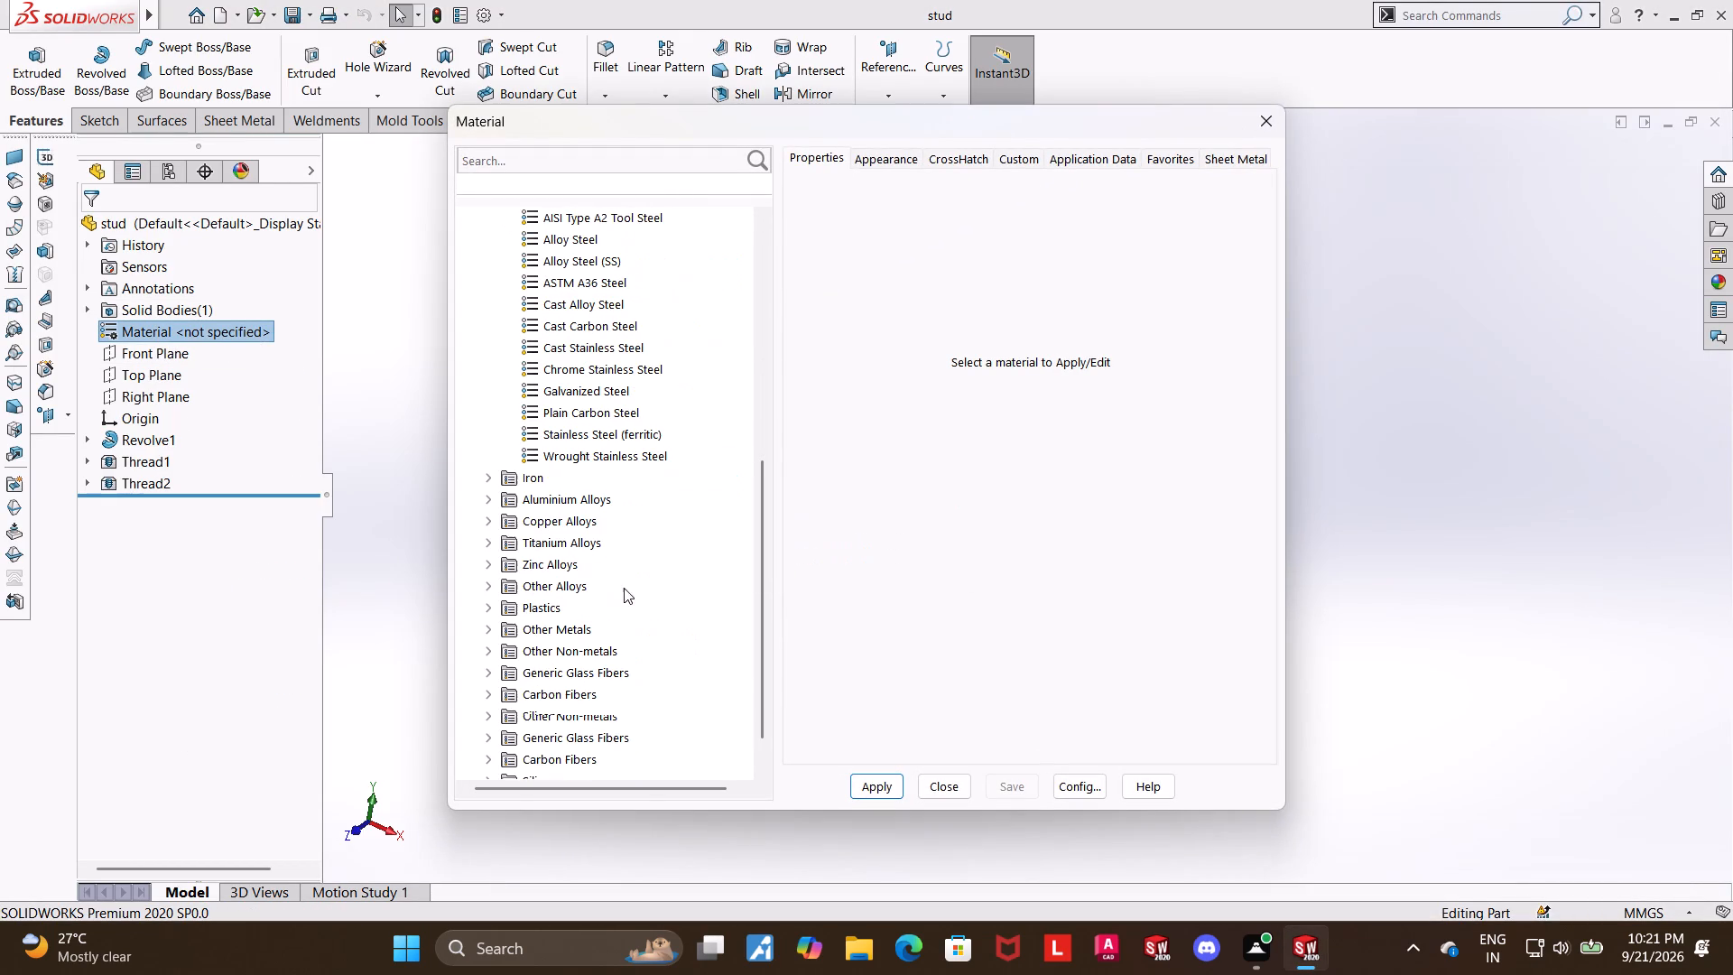
{"action": "scroll", "coordinate": [653, 515], "scroll_direction": "up", "scroll_amount": 2}
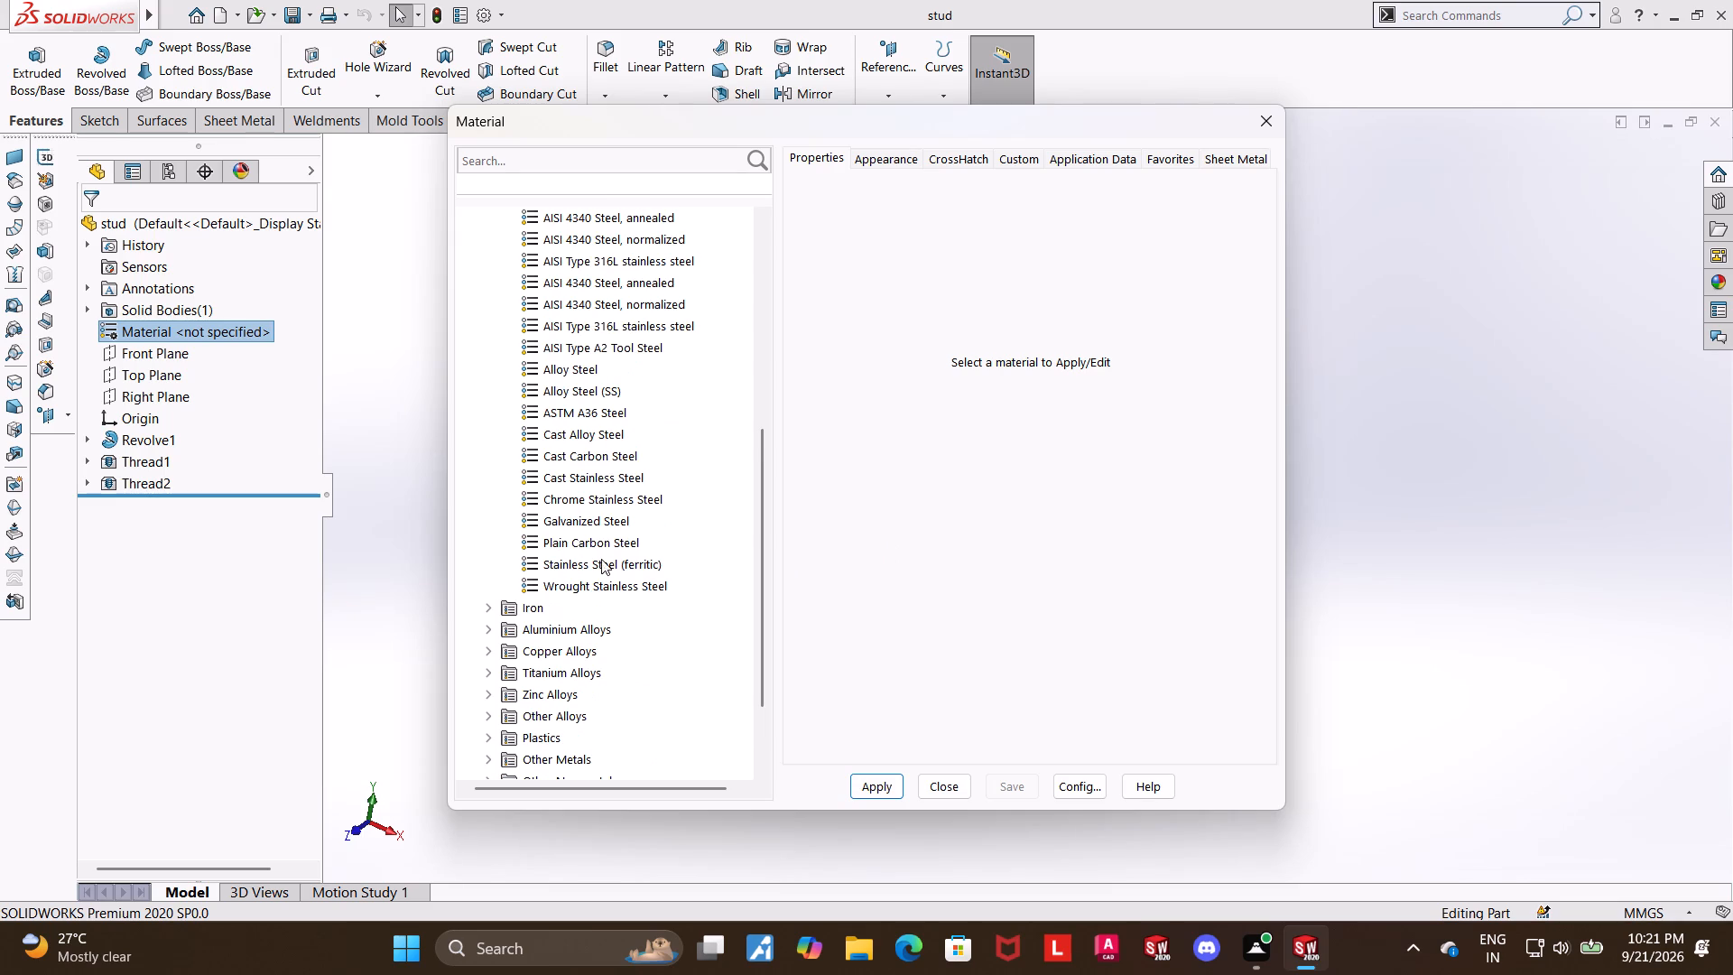
{"action": "scroll", "coordinate": [616, 527], "scroll_direction": "up", "scroll_amount": 1}
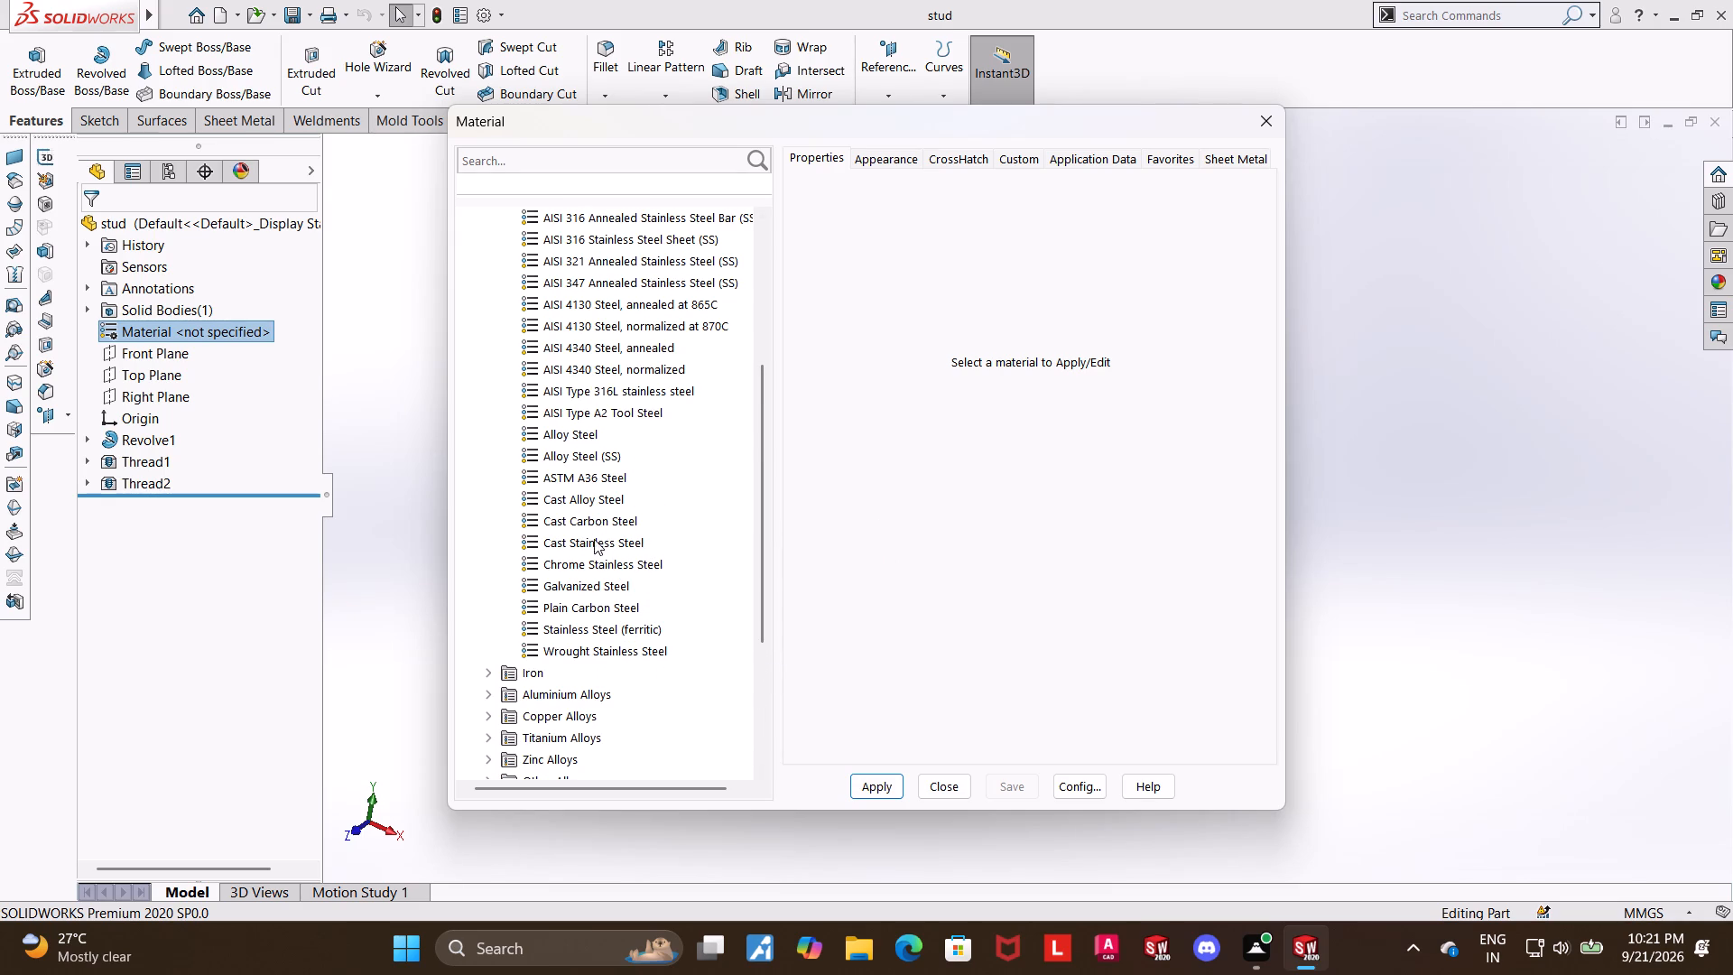
{"action": "left_click", "coordinate": [584, 613]}
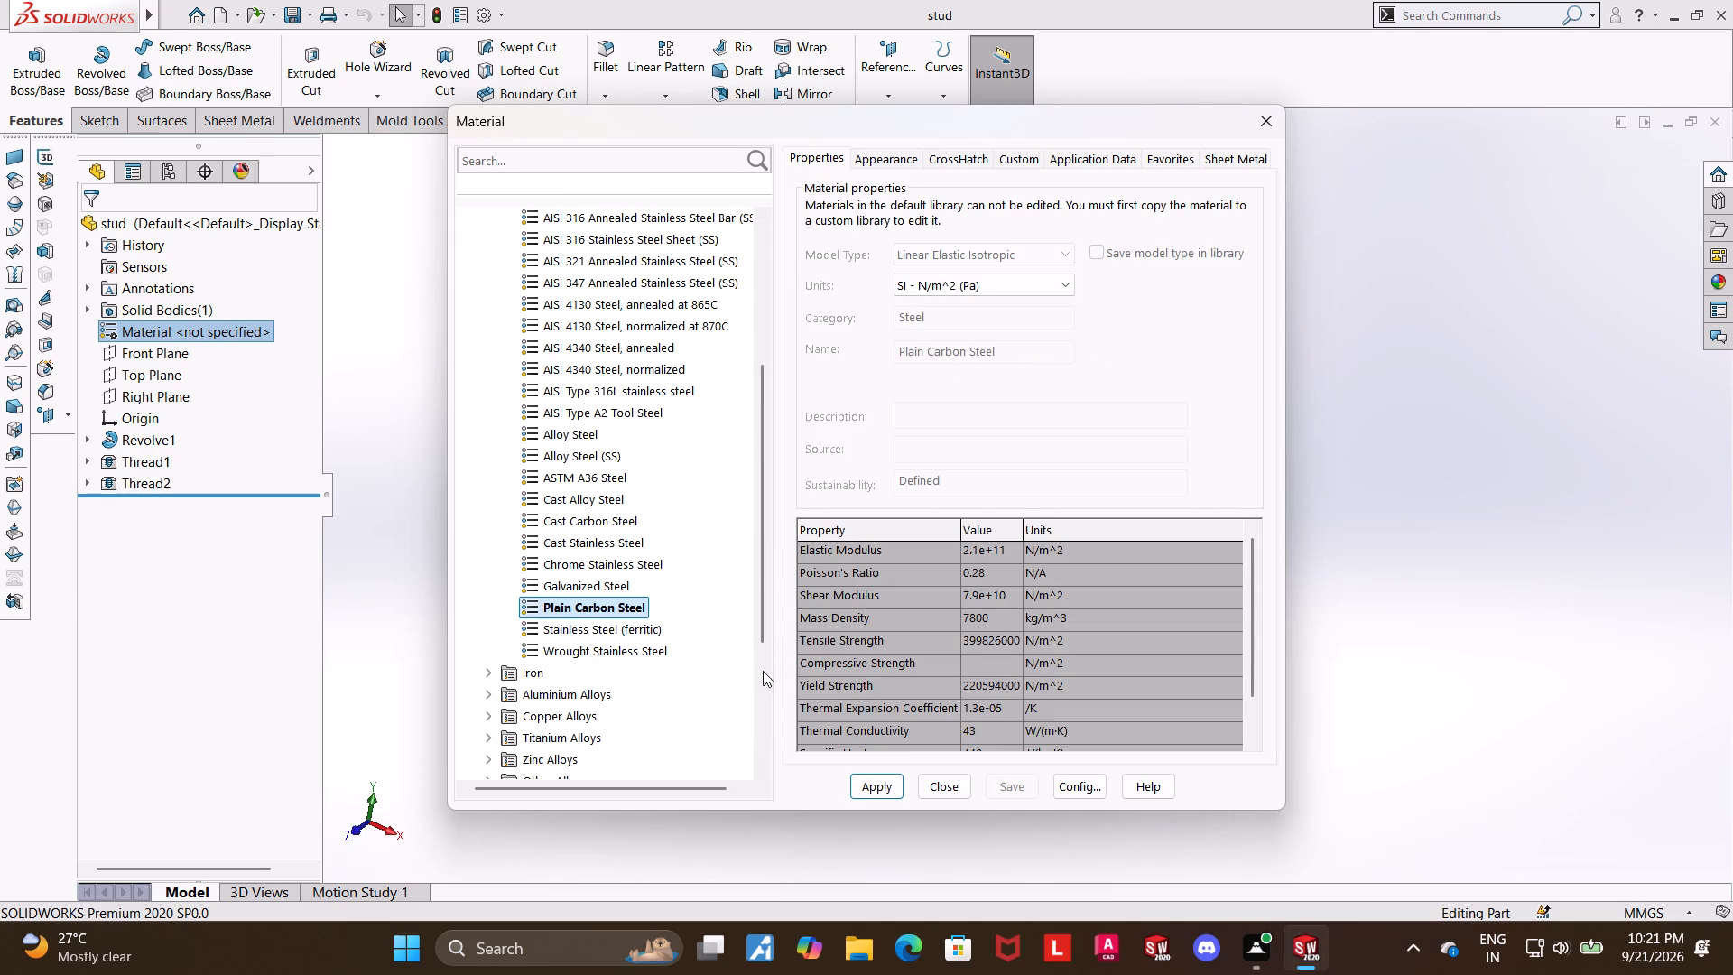
{"action": "left_click", "coordinate": [881, 788]}
{"action": "left_click", "coordinate": [930, 789]}
{"action": "left_click", "coordinate": [1347, 660]}
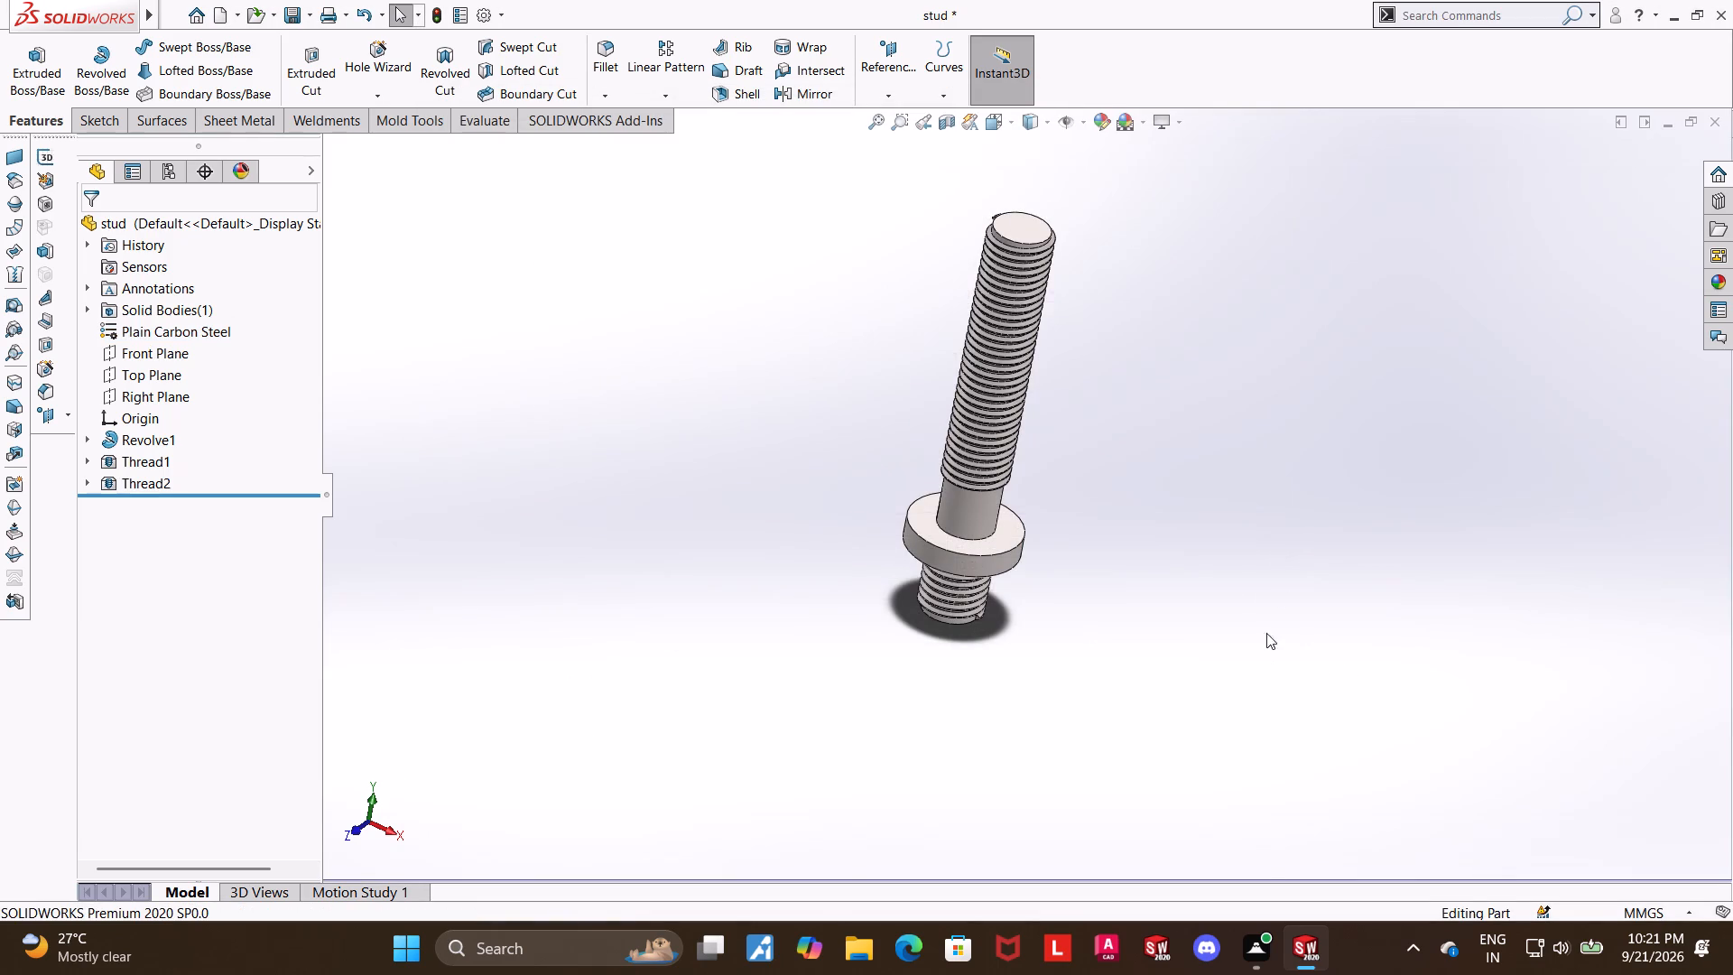
{"action": "middle_click_drag", "start_coordinate": [1289, 575], "coordinate": [1318, 538]}
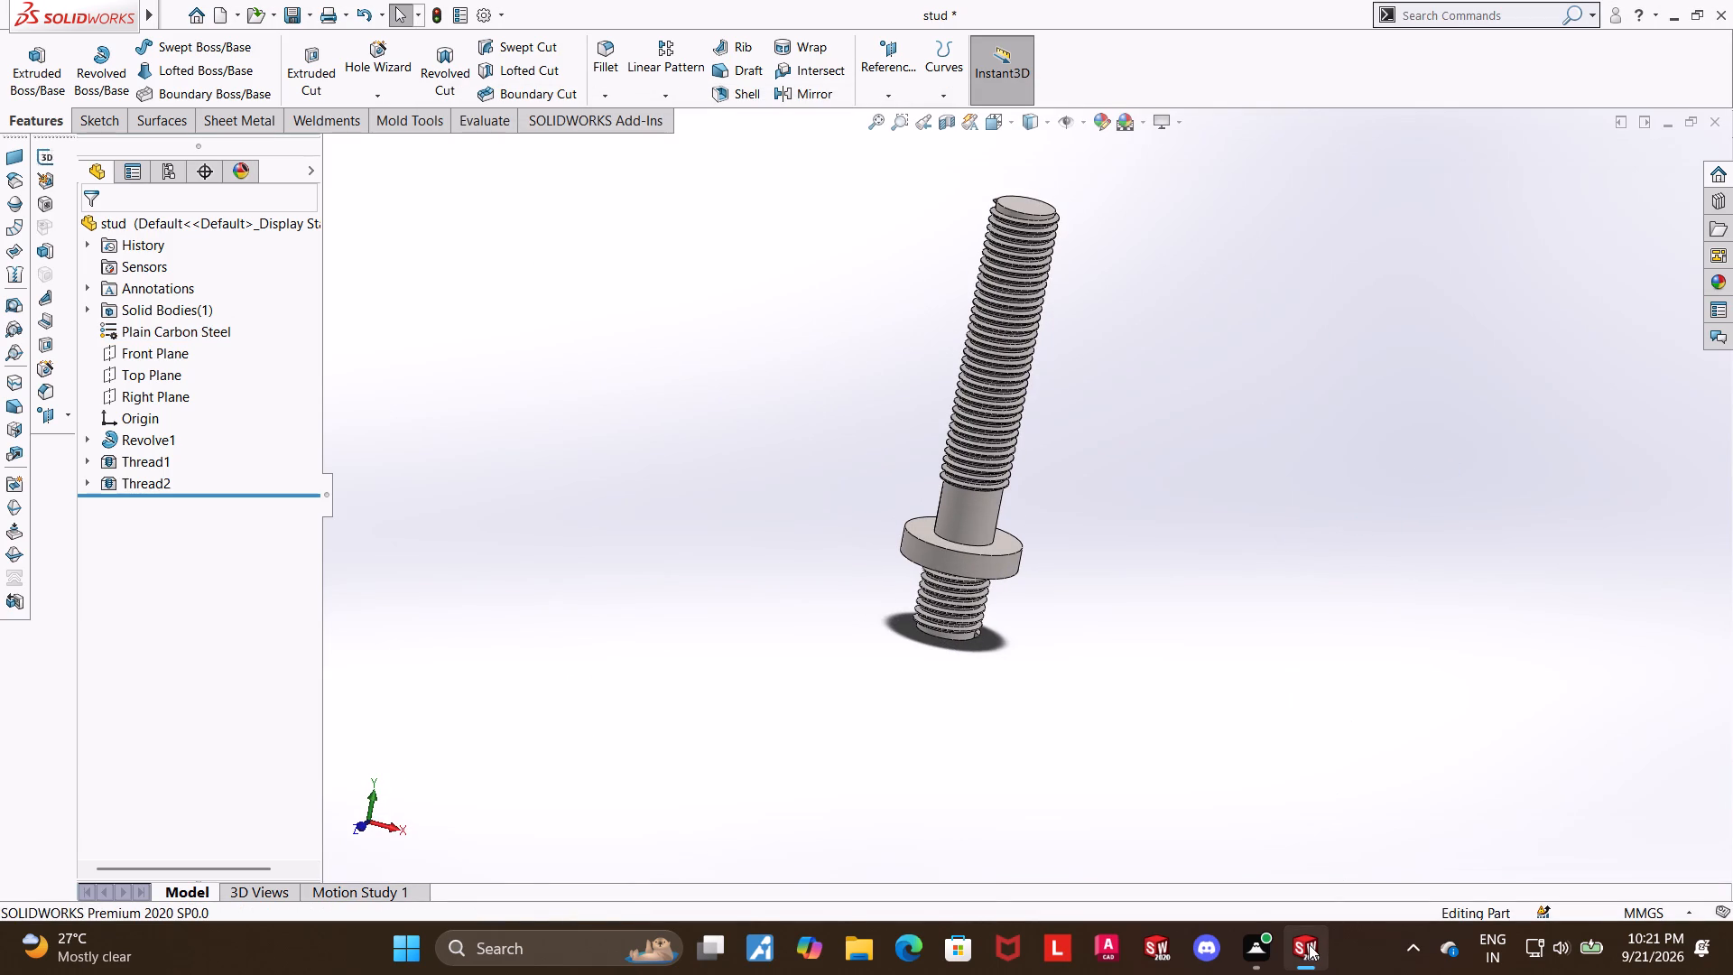
Switch to the m12 nut hydro seal assem part, apply Plain Carbon Steel from the Steel materials, and save it.
{"action": "left_click", "coordinate": [1599, 822]}
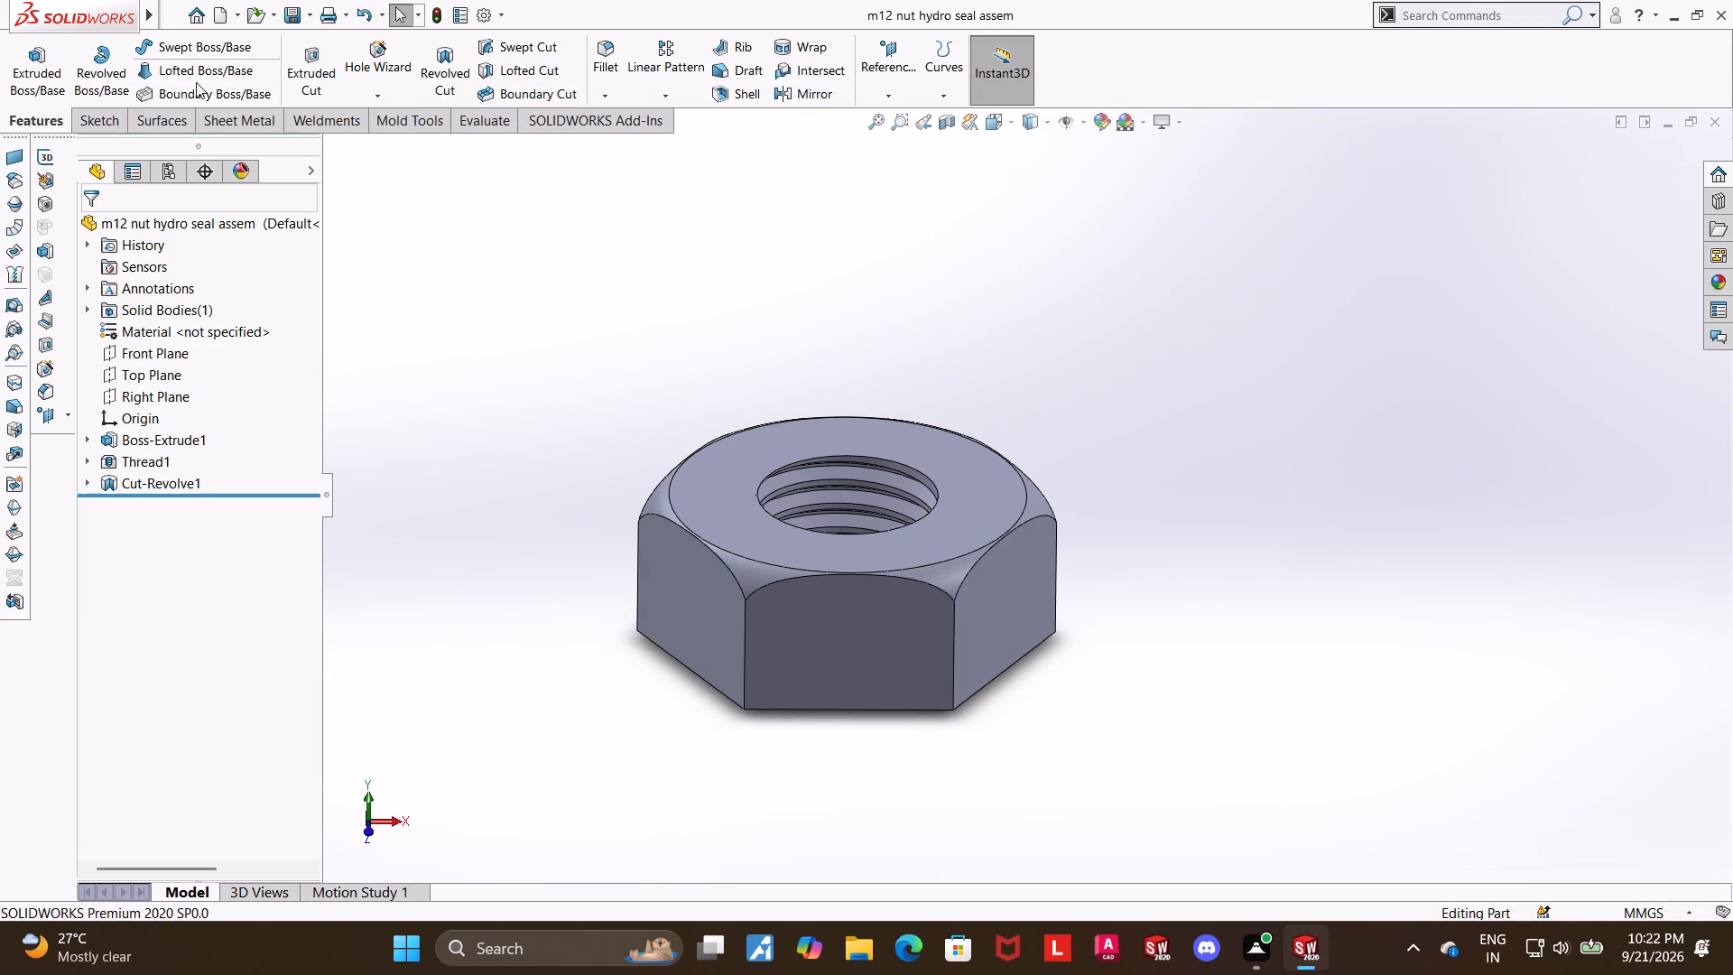
{"action": "right_click", "coordinate": [176, 330]}
{"action": "left_click", "coordinate": [238, 341]}
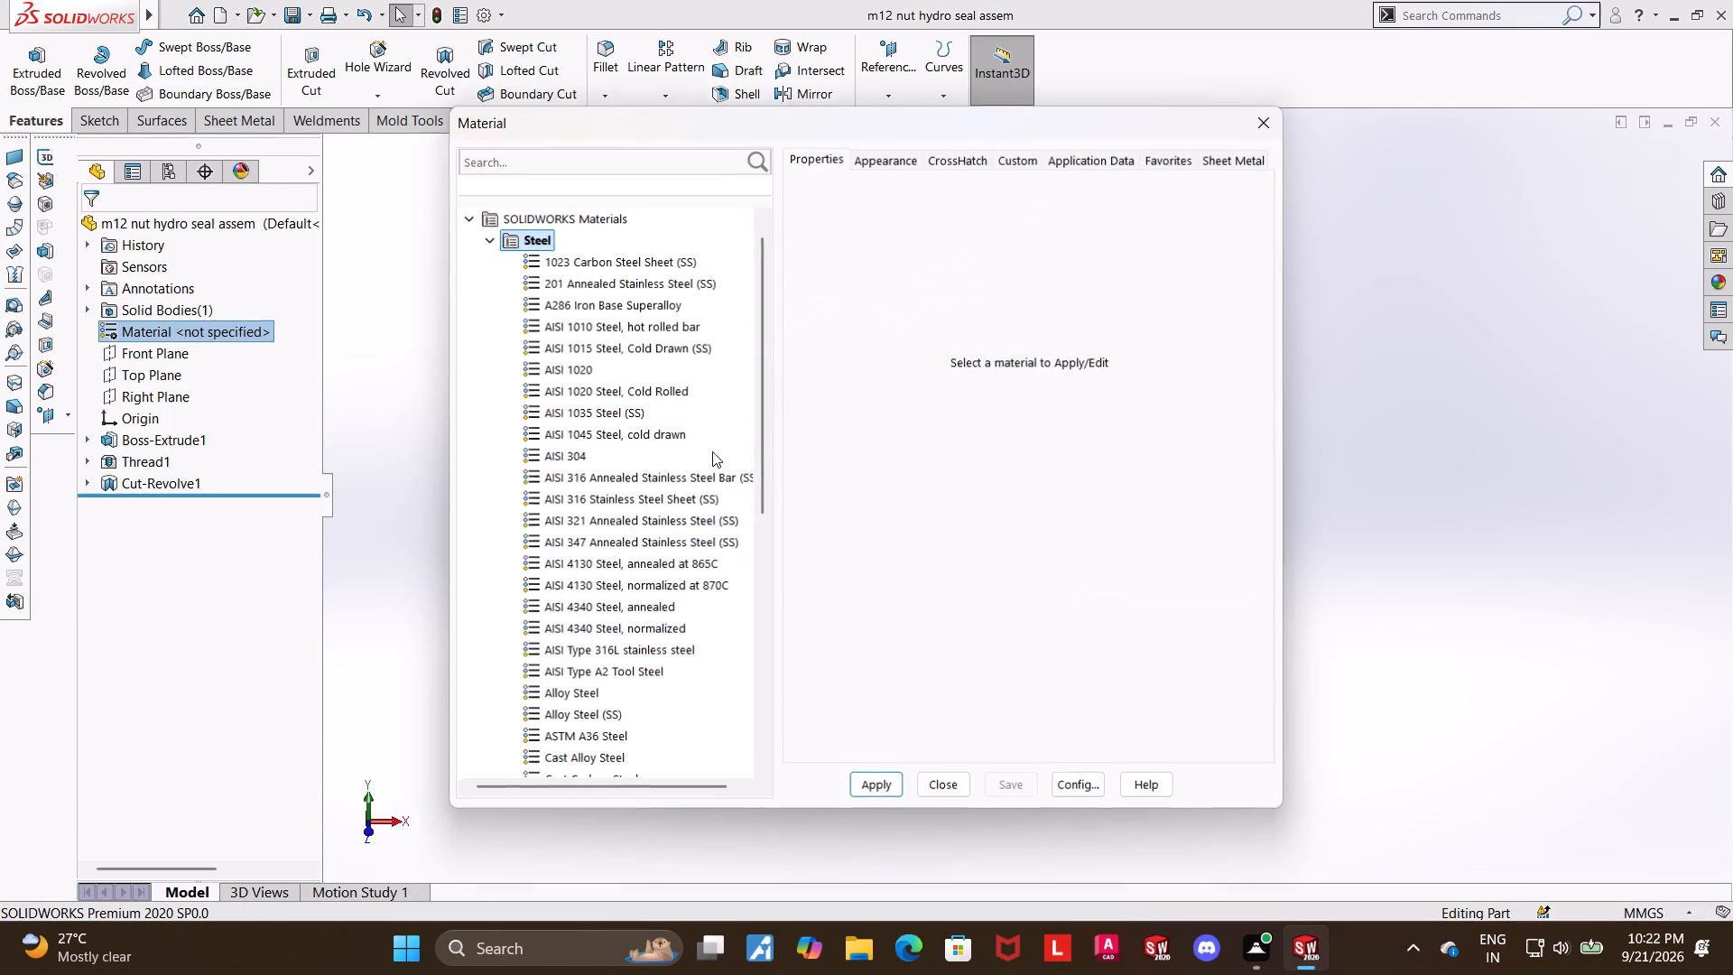
{"action": "scroll", "coordinate": [616, 535], "scroll_direction": "down", "scroll_amount": 2}
{"action": "scroll", "coordinate": [593, 641], "scroll_direction": "down", "scroll_amount": 1}
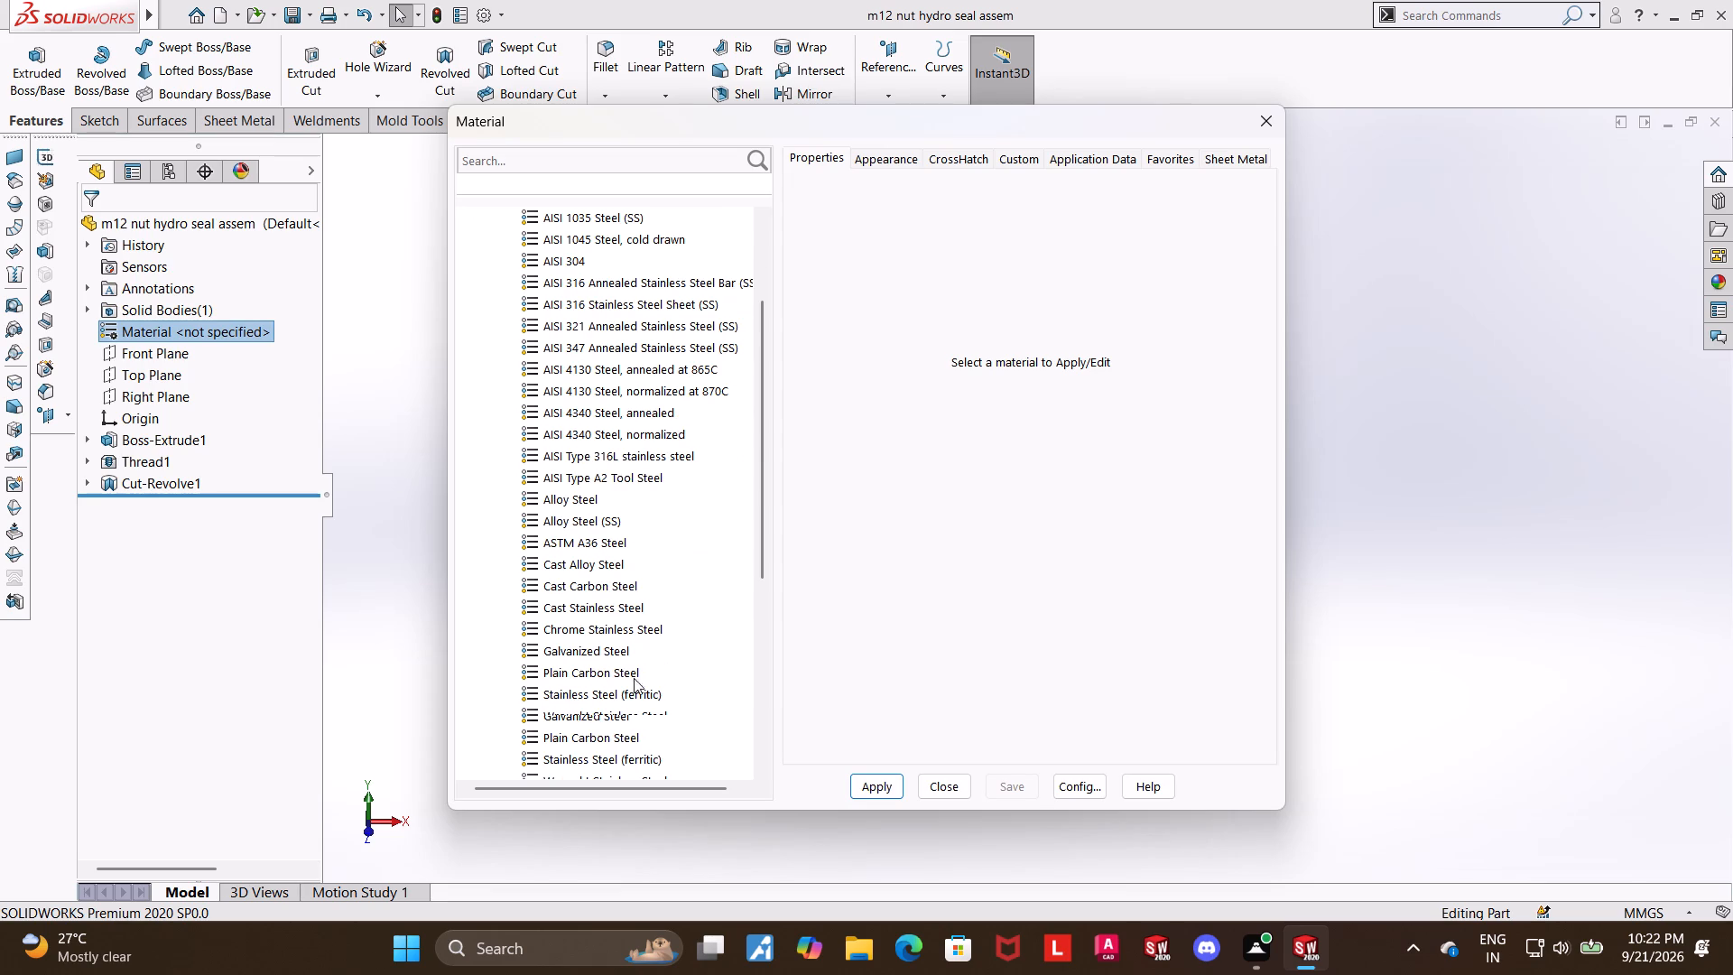
{"action": "left_click", "coordinate": [595, 677]}
{"action": "left_click", "coordinate": [872, 787]}
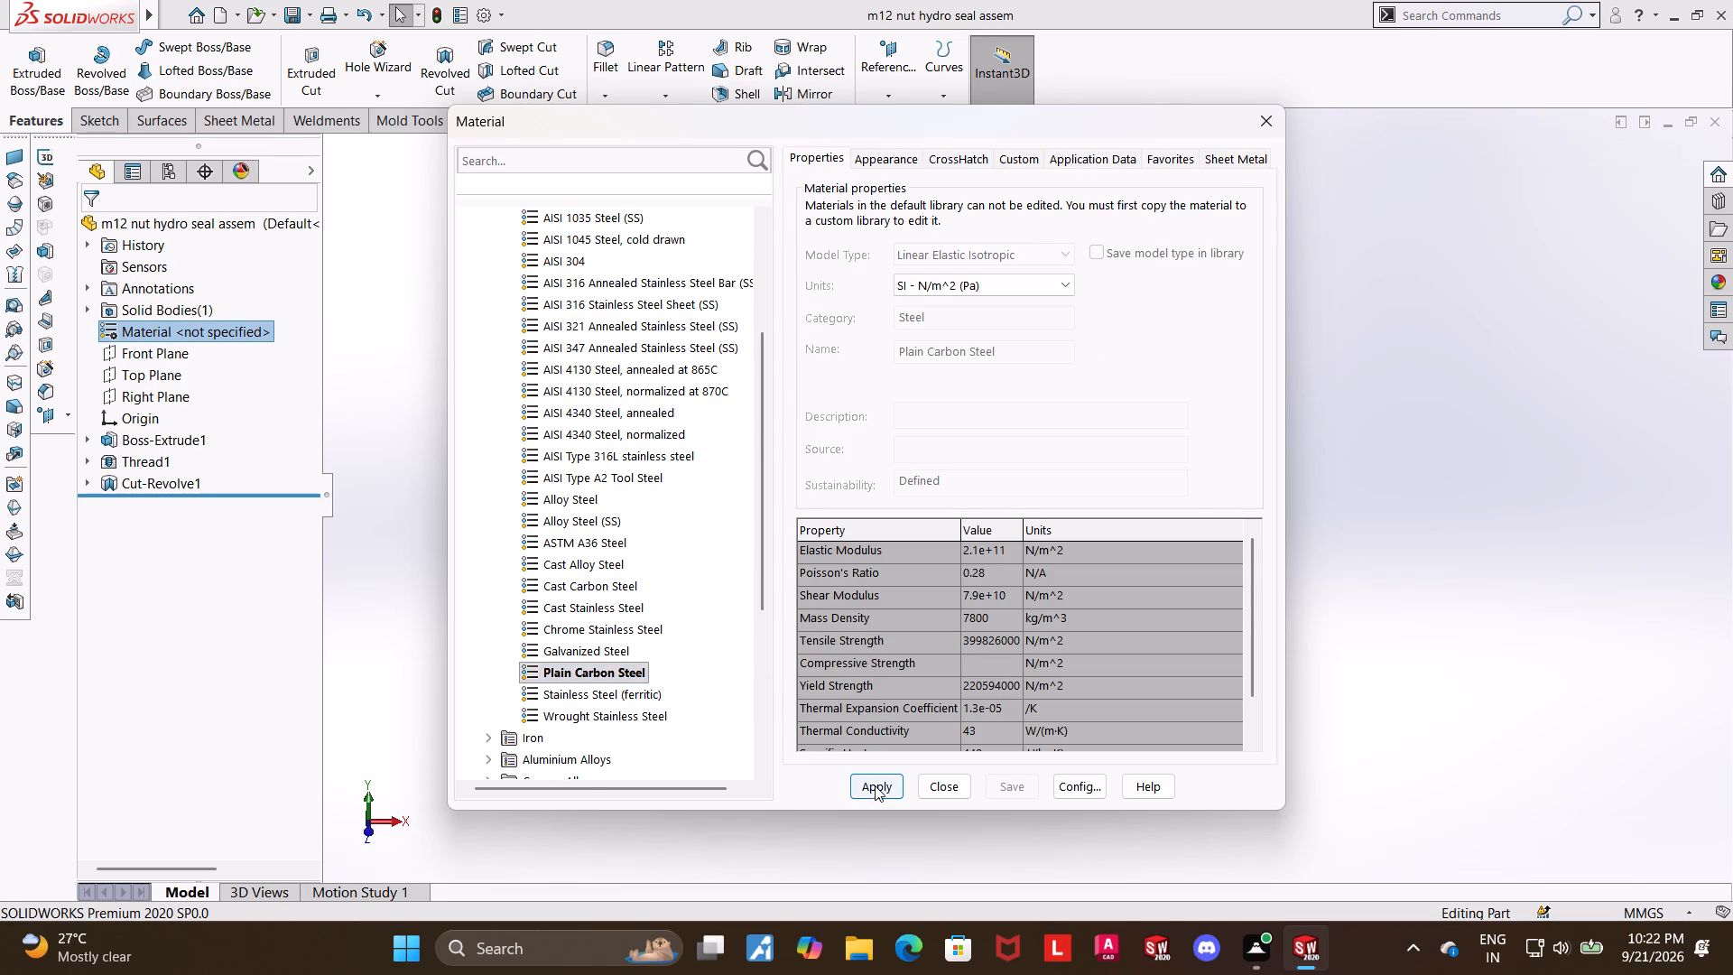
{"action": "left_click", "coordinate": [960, 789]}
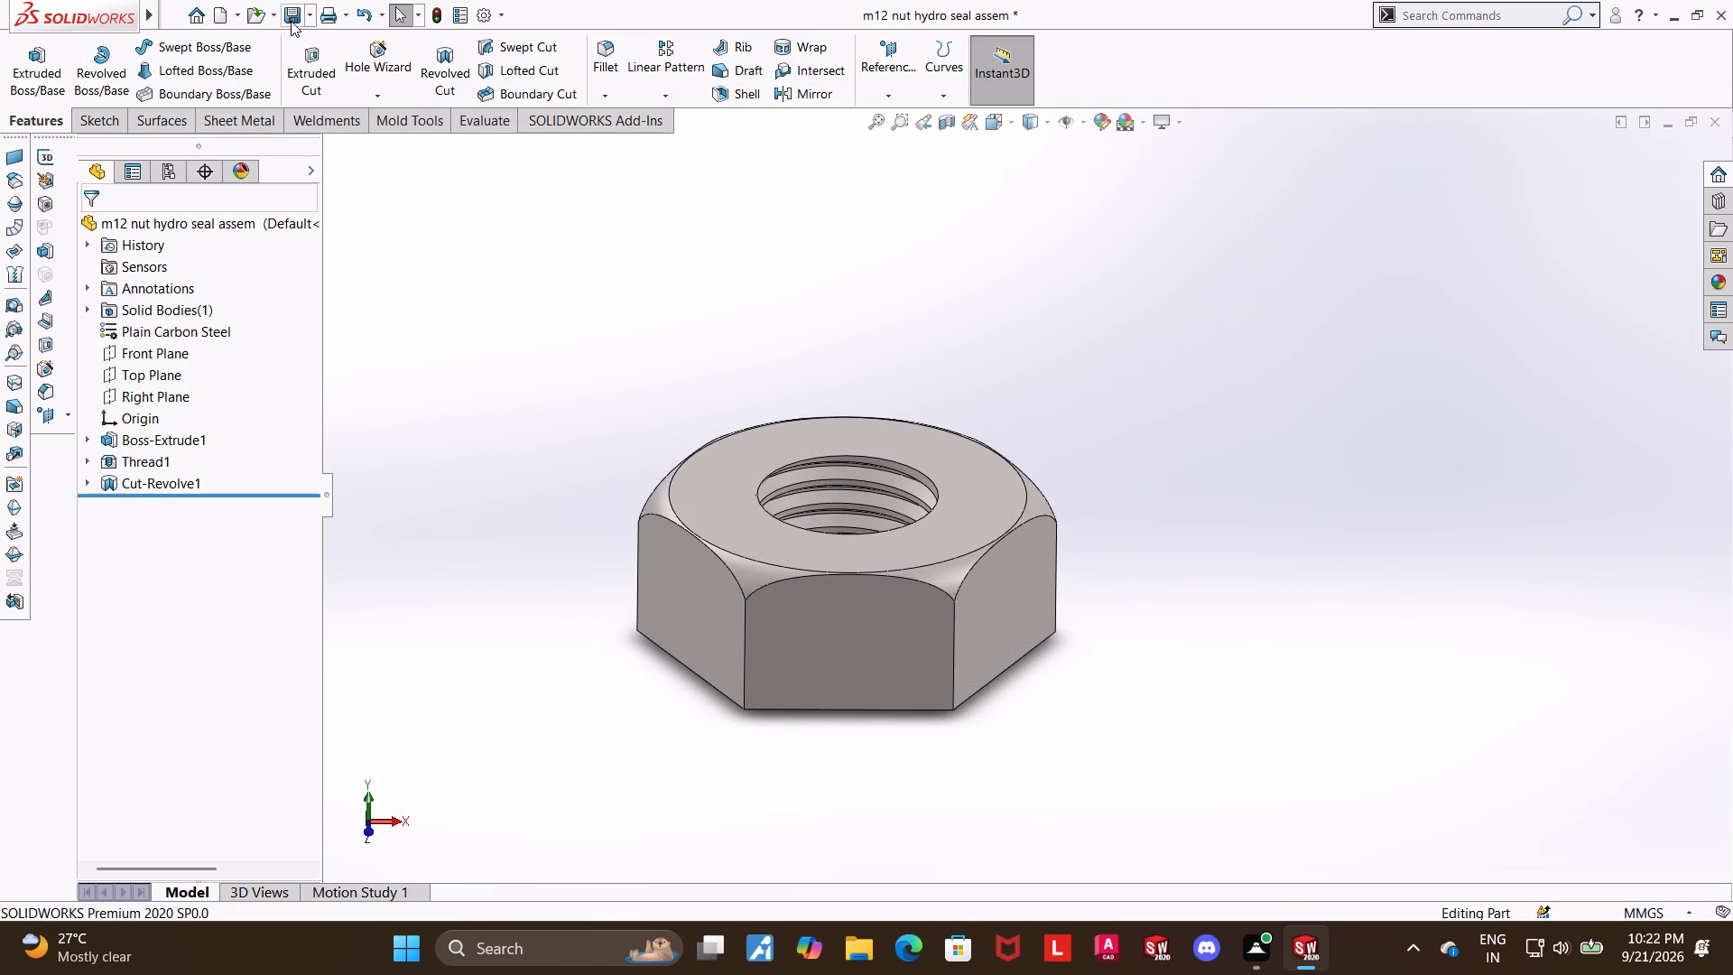
{"action": "left_click", "coordinate": [289, 22]}
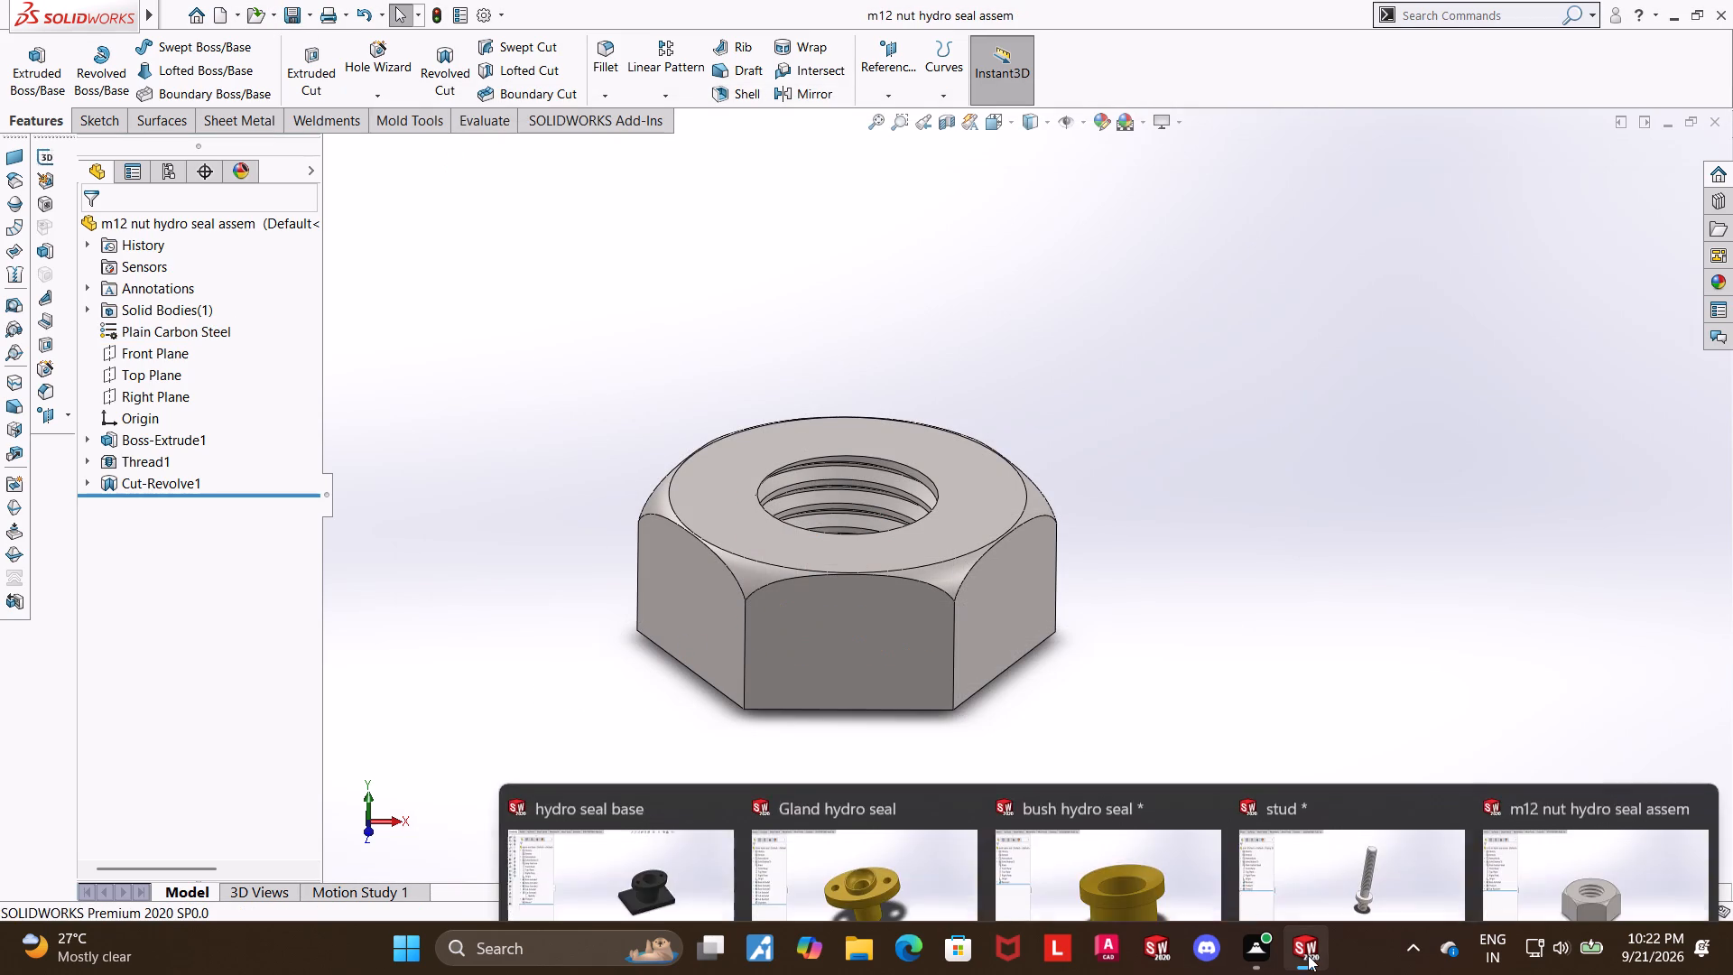
Save the stud part and the bush hydro seal part with their assigned materials.
{"action": "left_click", "coordinate": [1303, 857]}
{"action": "left_click", "coordinate": [287, 17]}
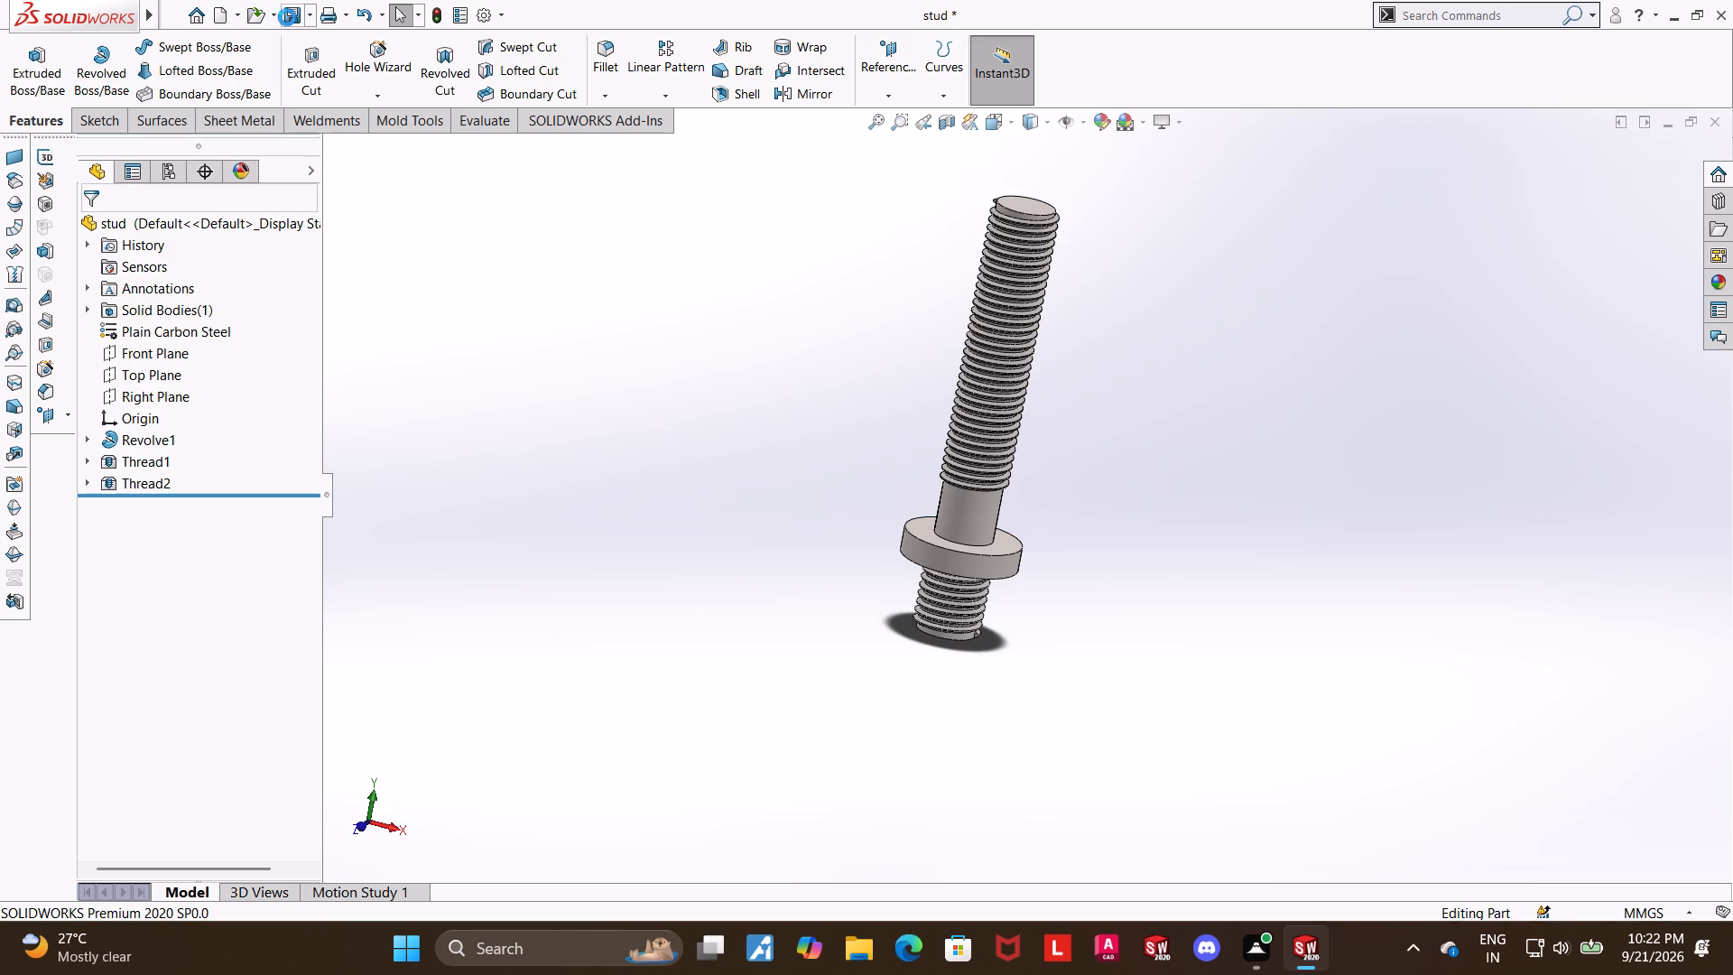
{"action": "left_click", "coordinate": [1168, 835]}
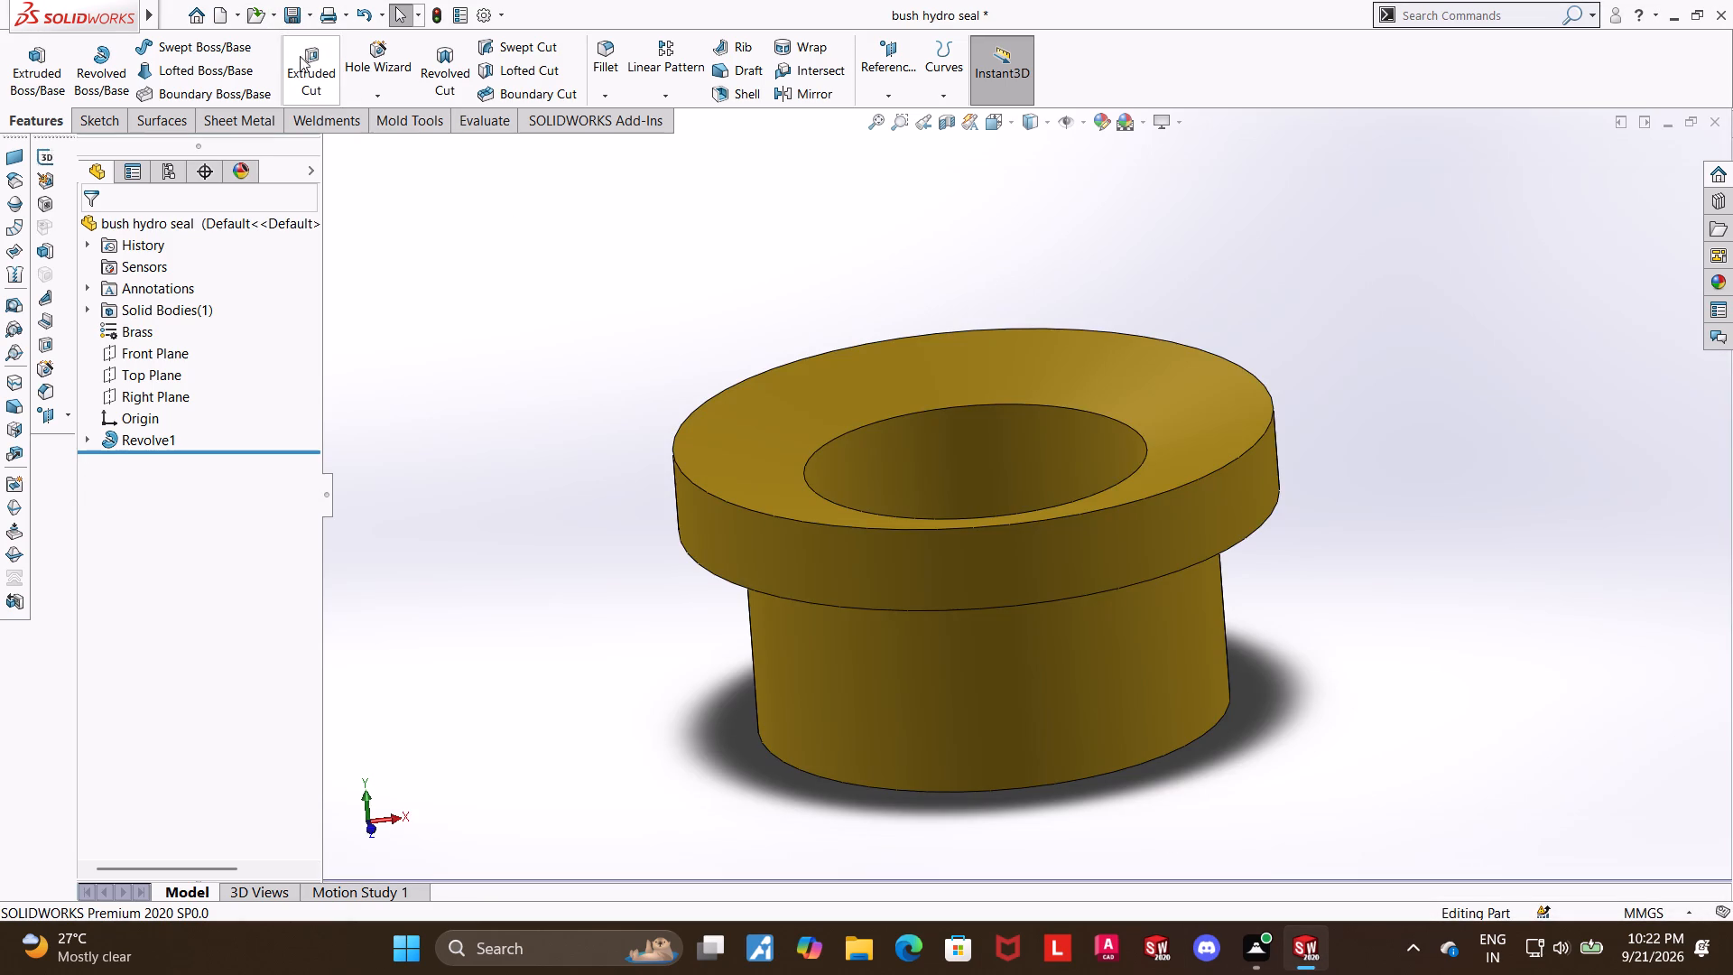
{"action": "left_click", "coordinate": [291, 17]}
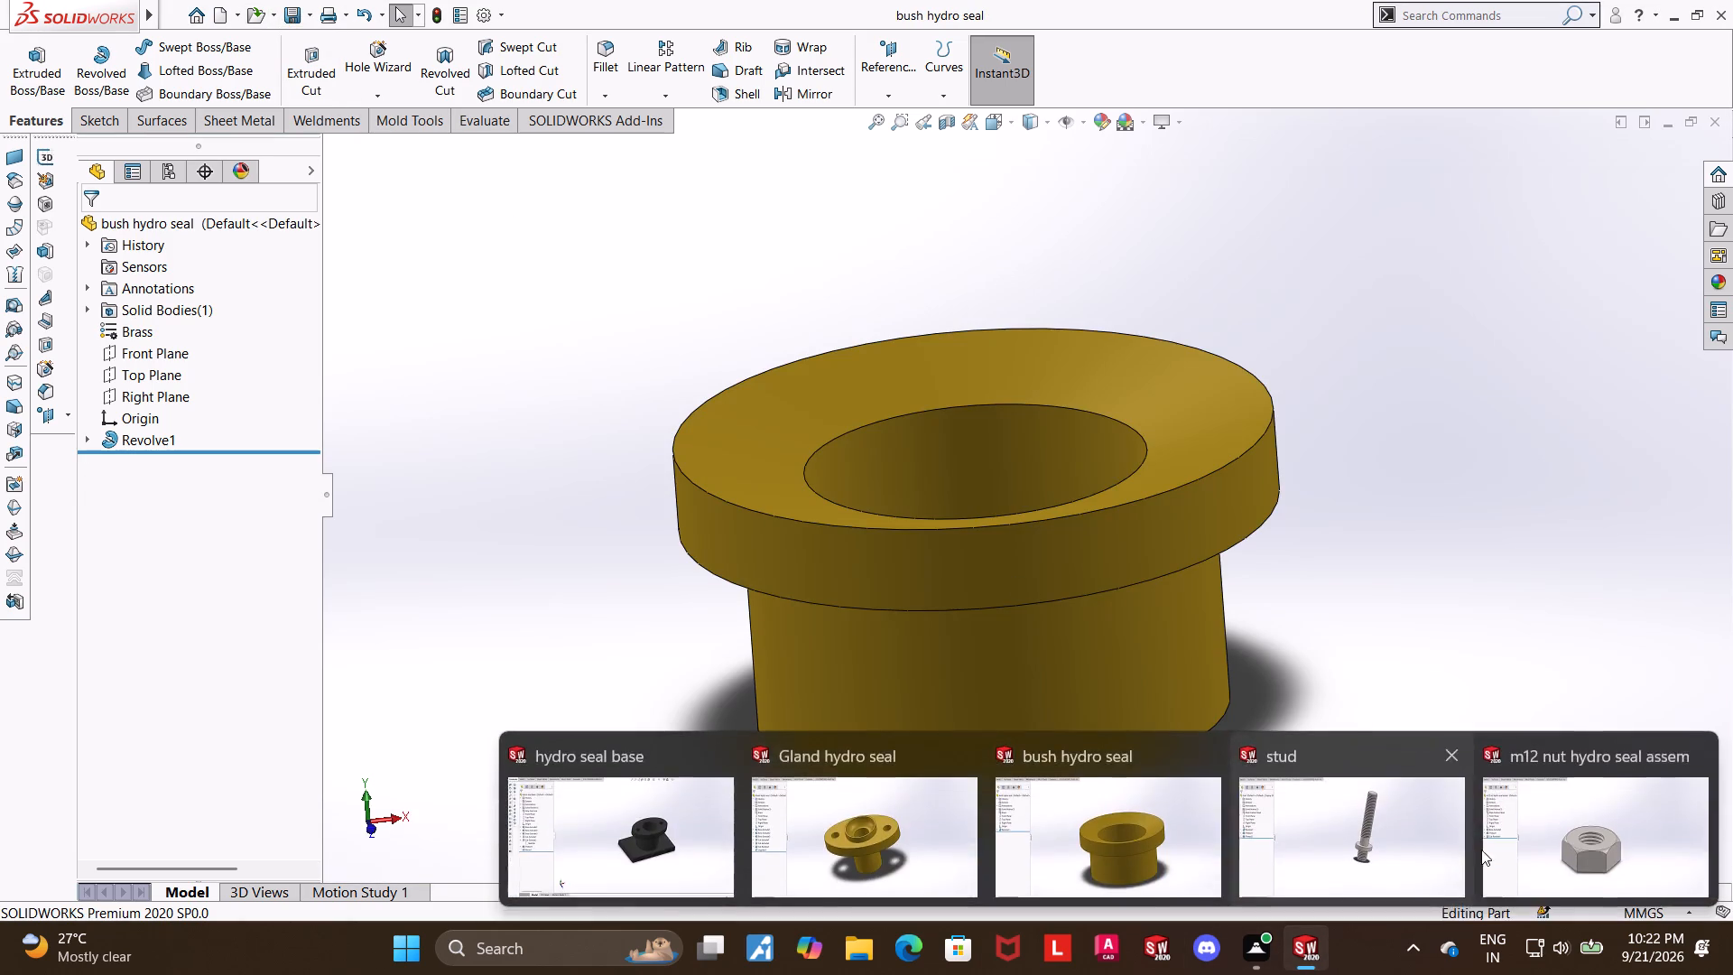
Return to the M12 nut part window and create a new part document.
{"action": "left_click", "coordinate": [1581, 835]}
{"action": "left_click", "coordinate": [546, 239]}
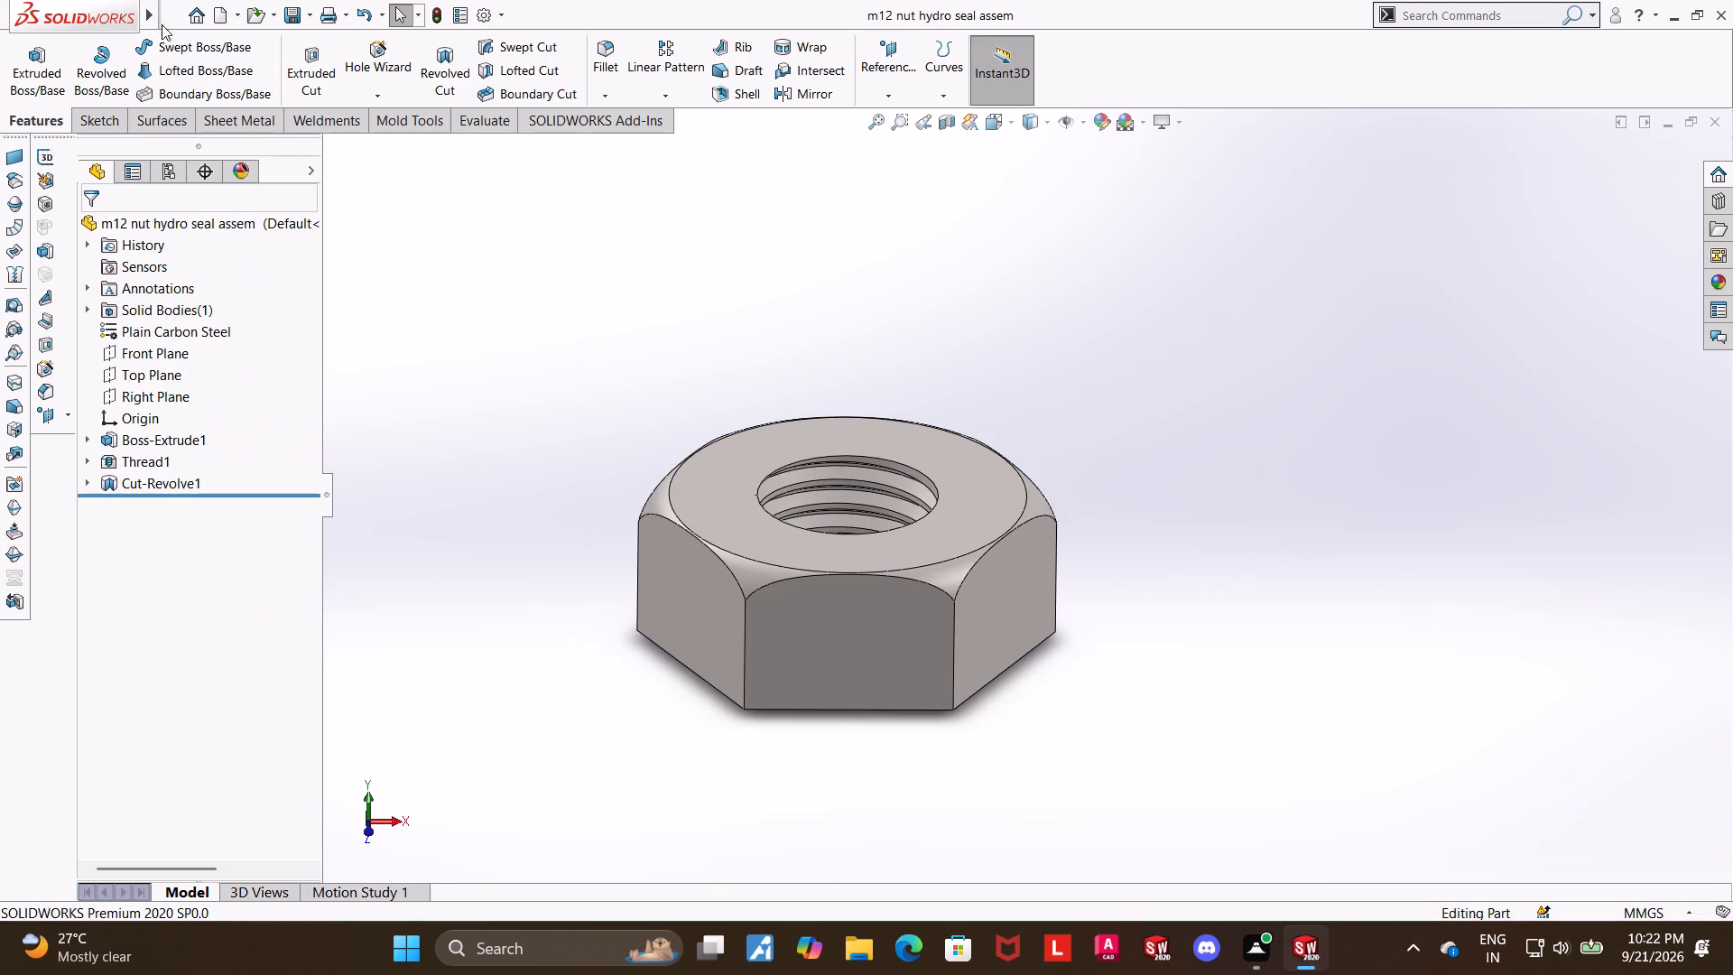
{"action": "left_click", "coordinate": [215, 20]}
{"action": "double_click", "coordinate": [403, 440]}
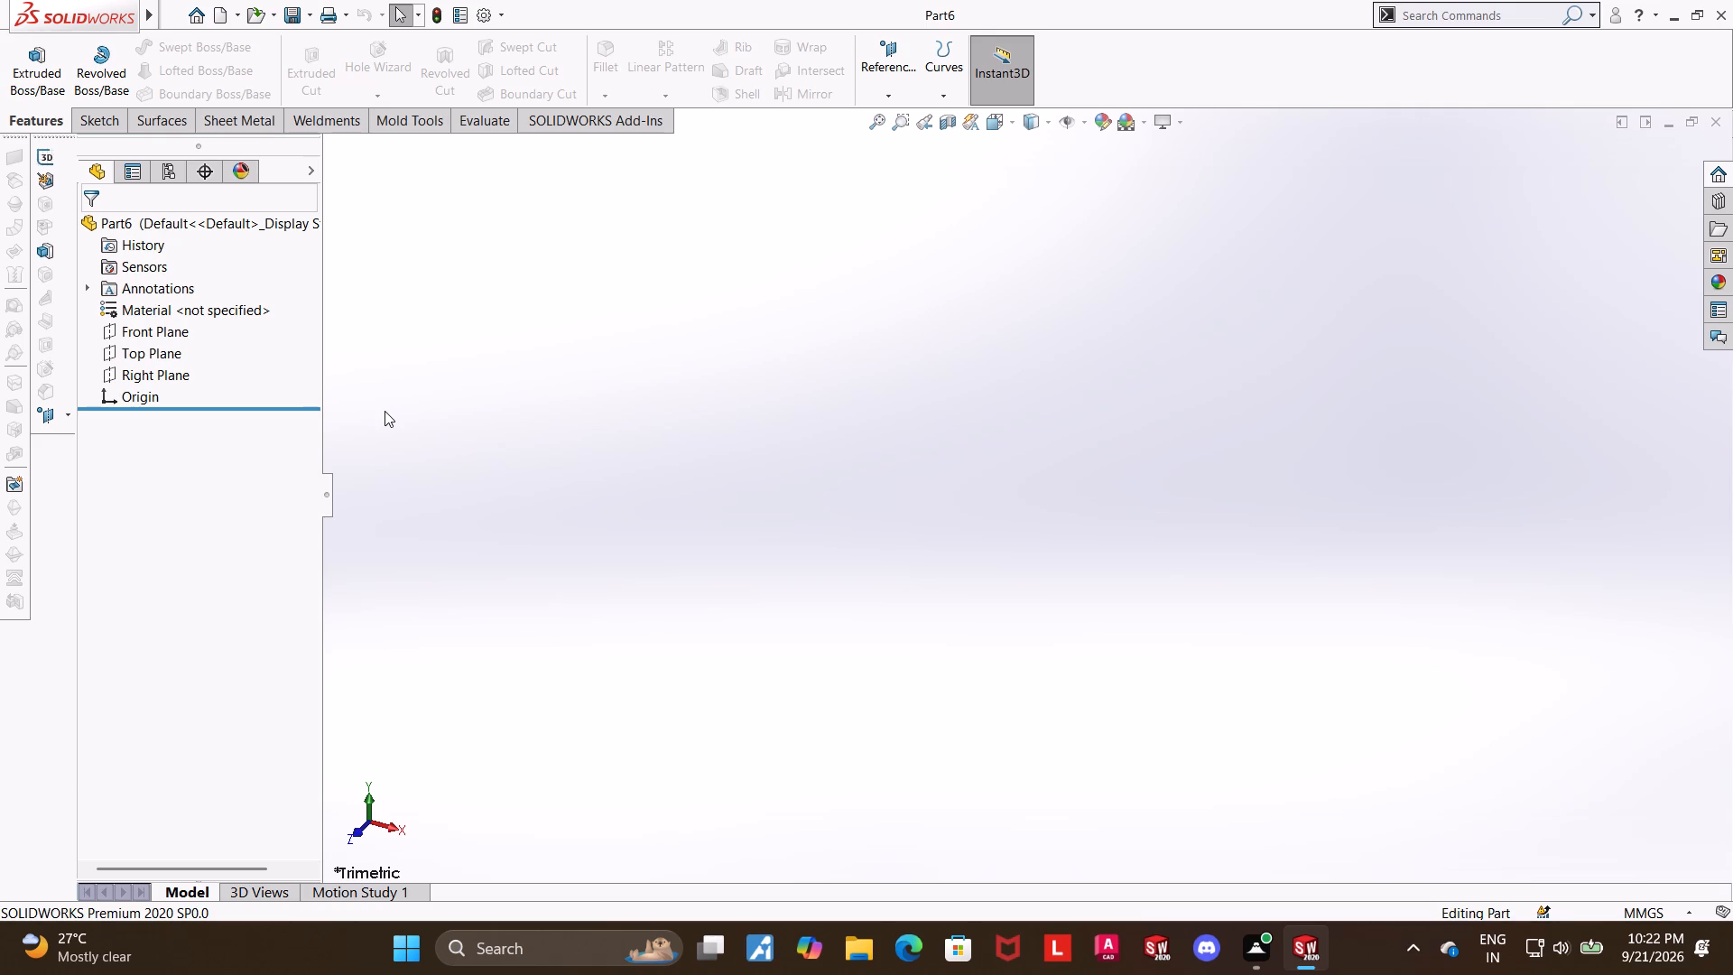
Start a sketch on the Top Plane and draw a circle about 94 mm in diameter centred on the origin.
{"action": "left_click", "coordinate": [154, 354]}
{"action": "left_click", "coordinate": [178, 335]}
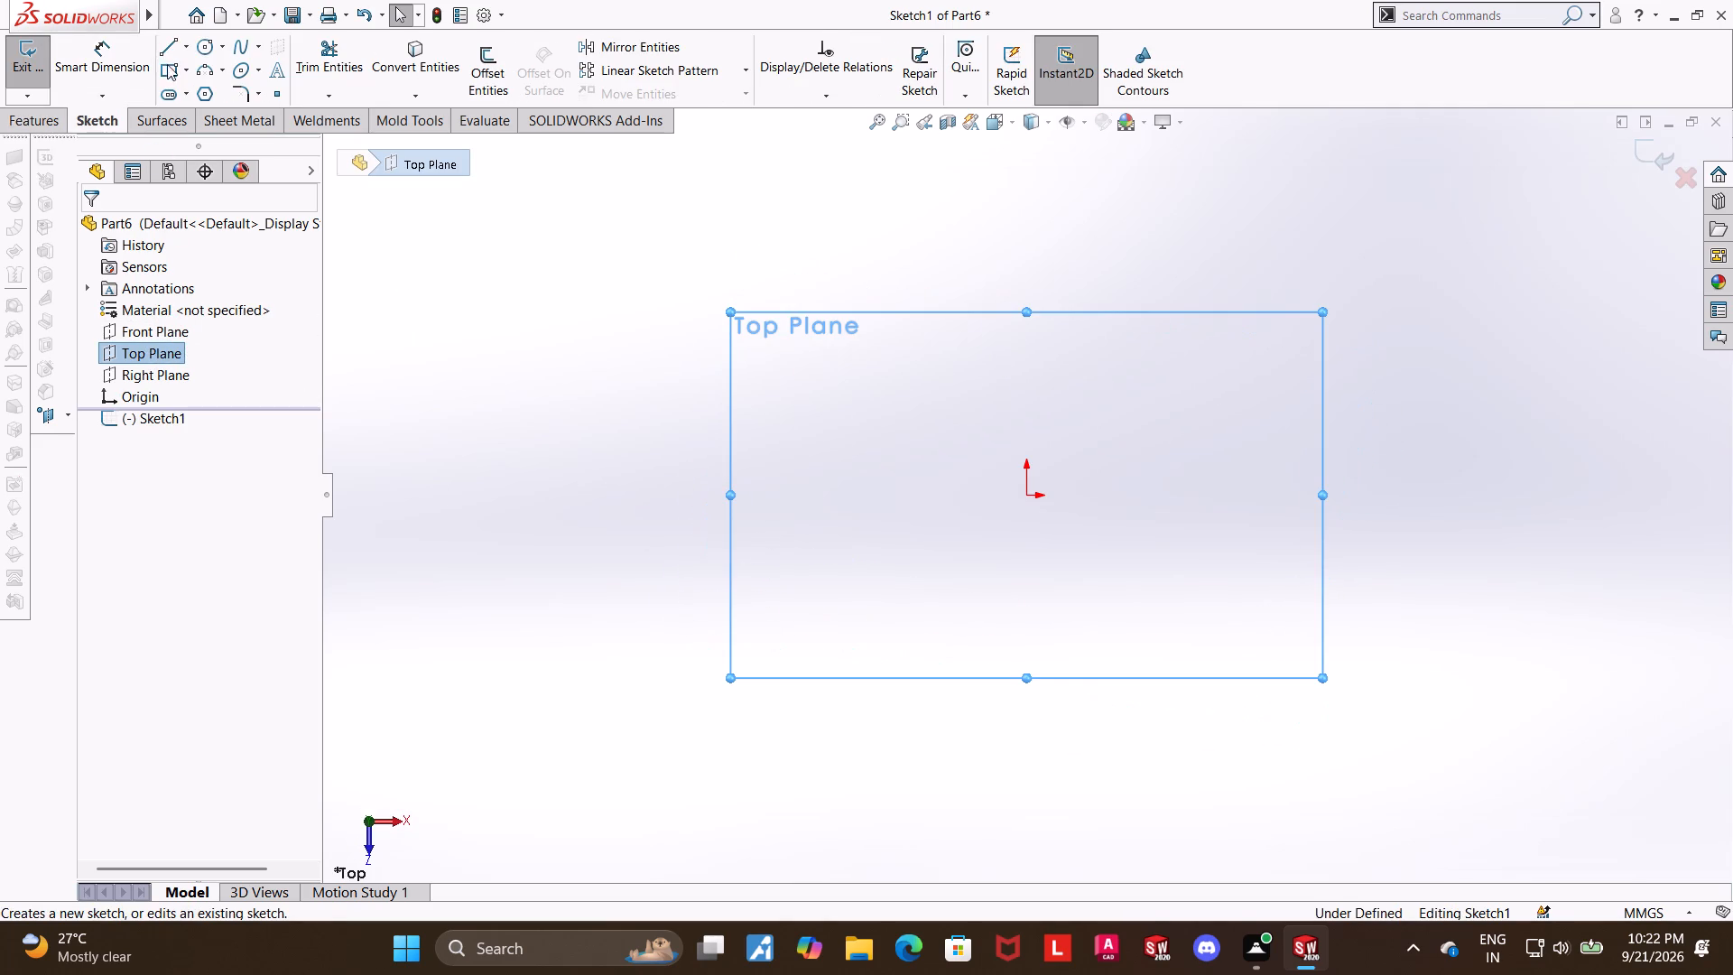
{"action": "left_click", "coordinate": [199, 45]}
{"action": "left_click", "coordinate": [1028, 496]}
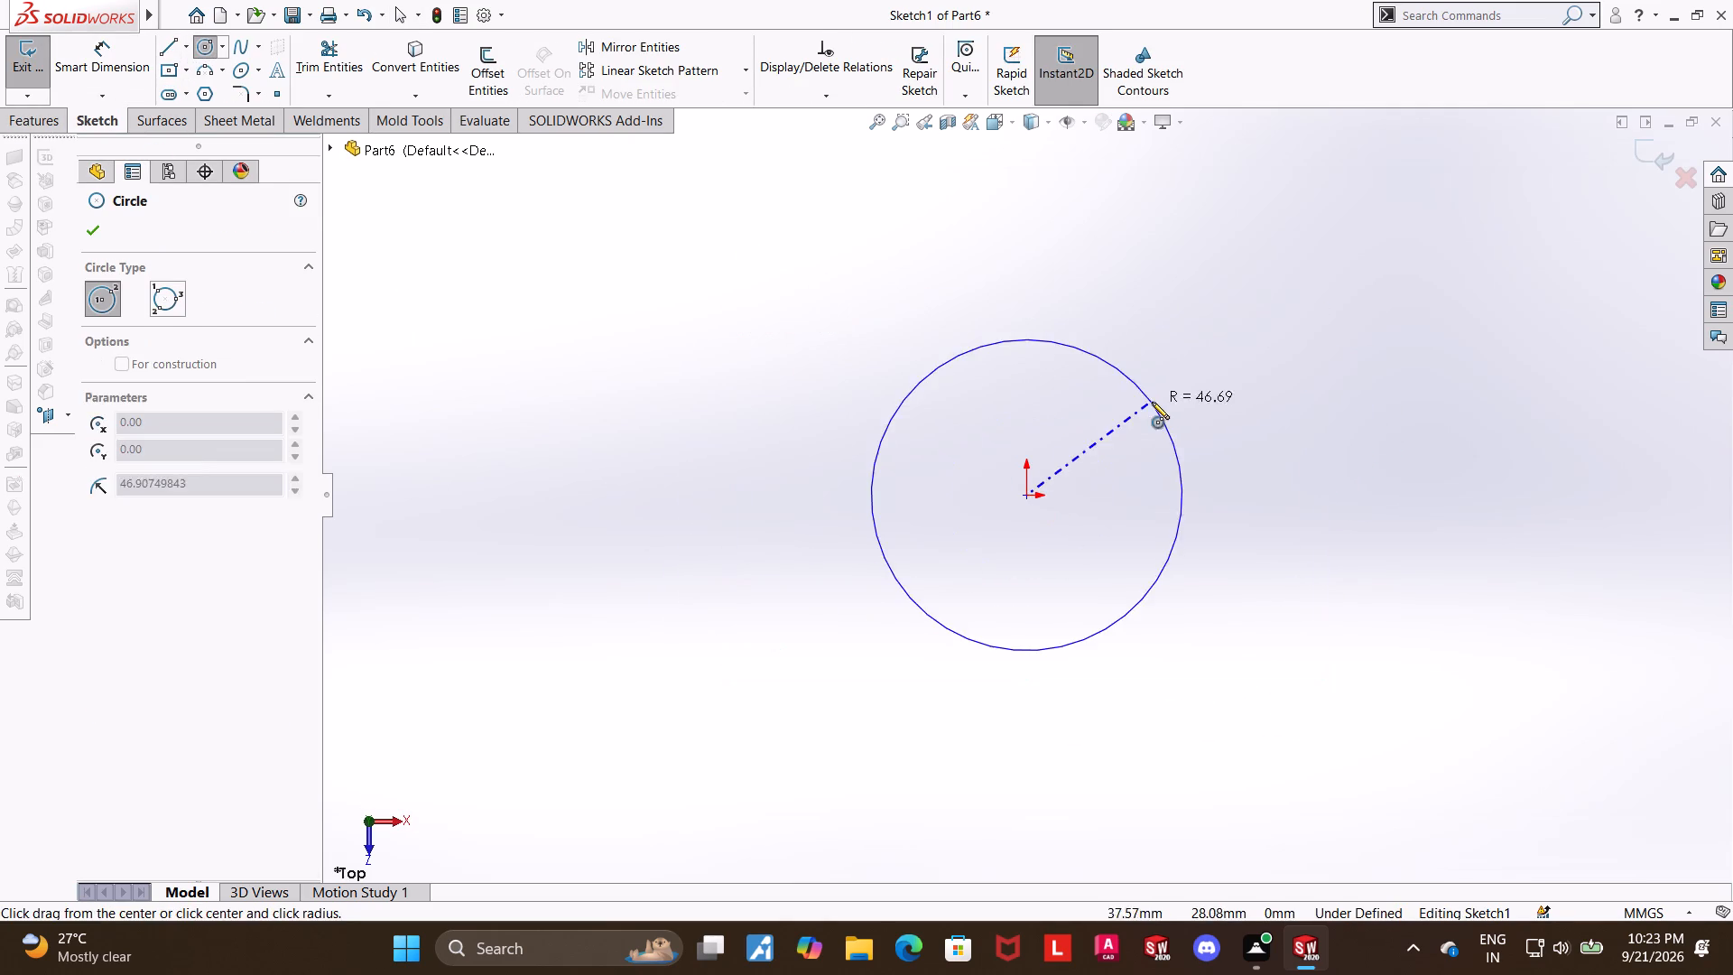
{"action": "left_click", "coordinate": [1152, 402]}
{"action": "key", "text": "Escape"}
Dimension the circle's diameter and set it to 24 mm.
{"action": "left_click", "coordinate": [100, 72]}
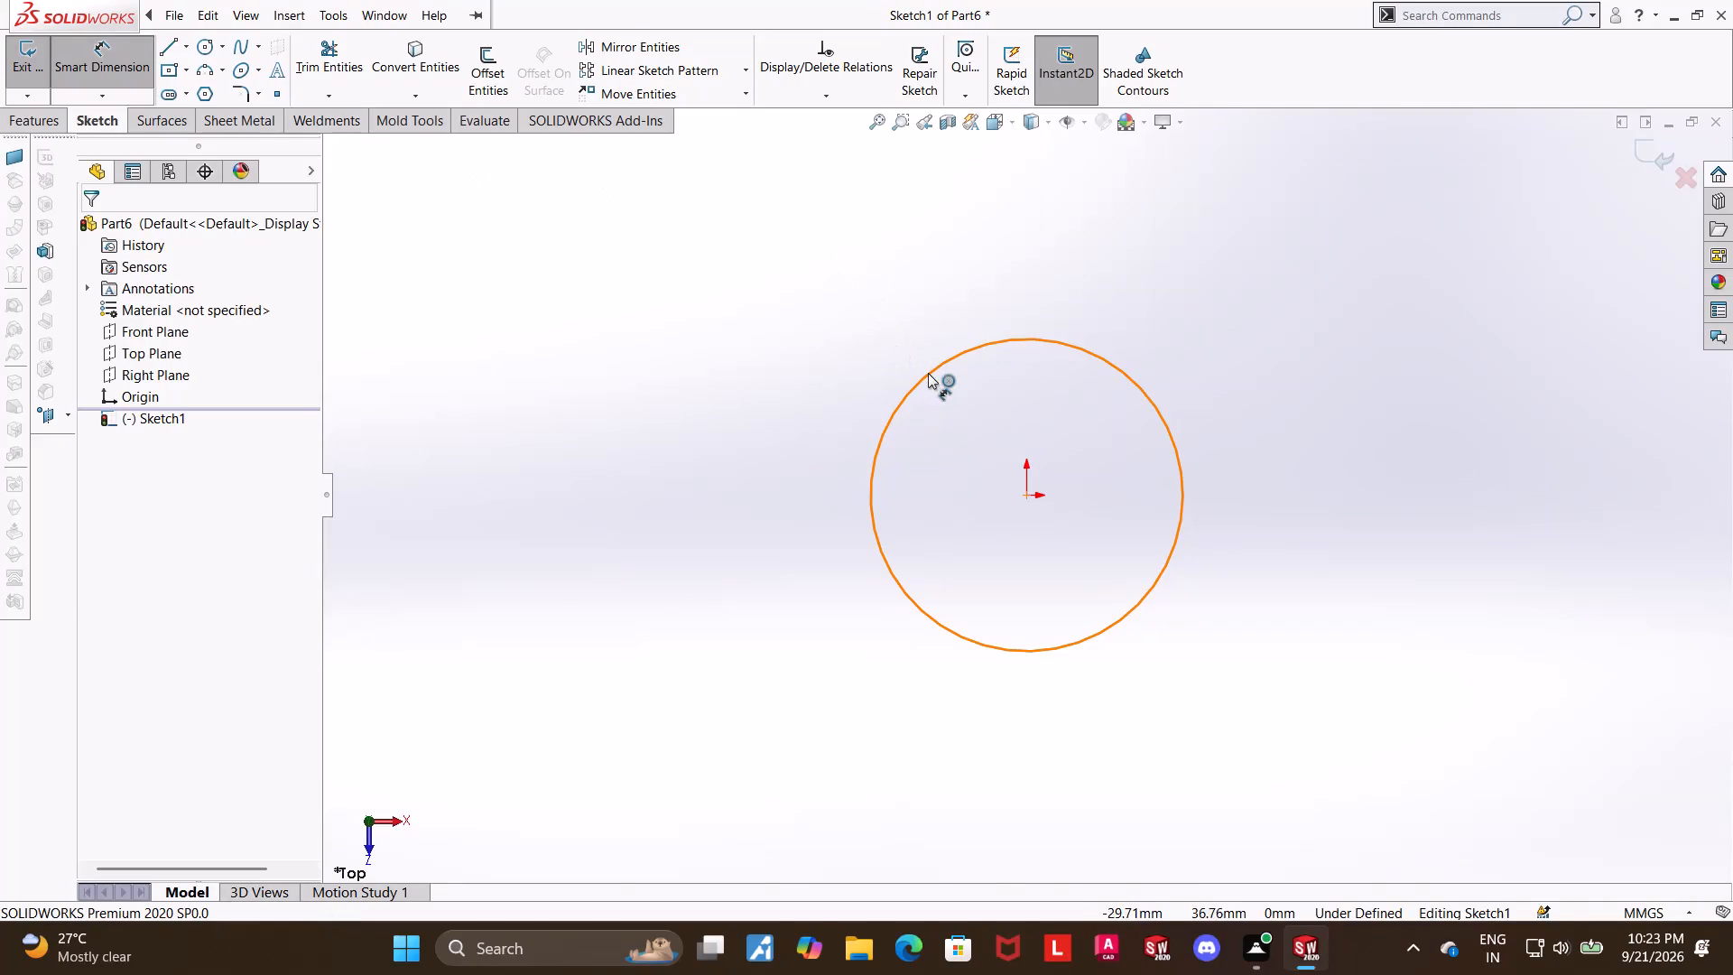
{"action": "left_click", "coordinate": [928, 373]}
{"action": "left_click", "coordinate": [866, 307]}
{"action": "type", "text": "shaft"}
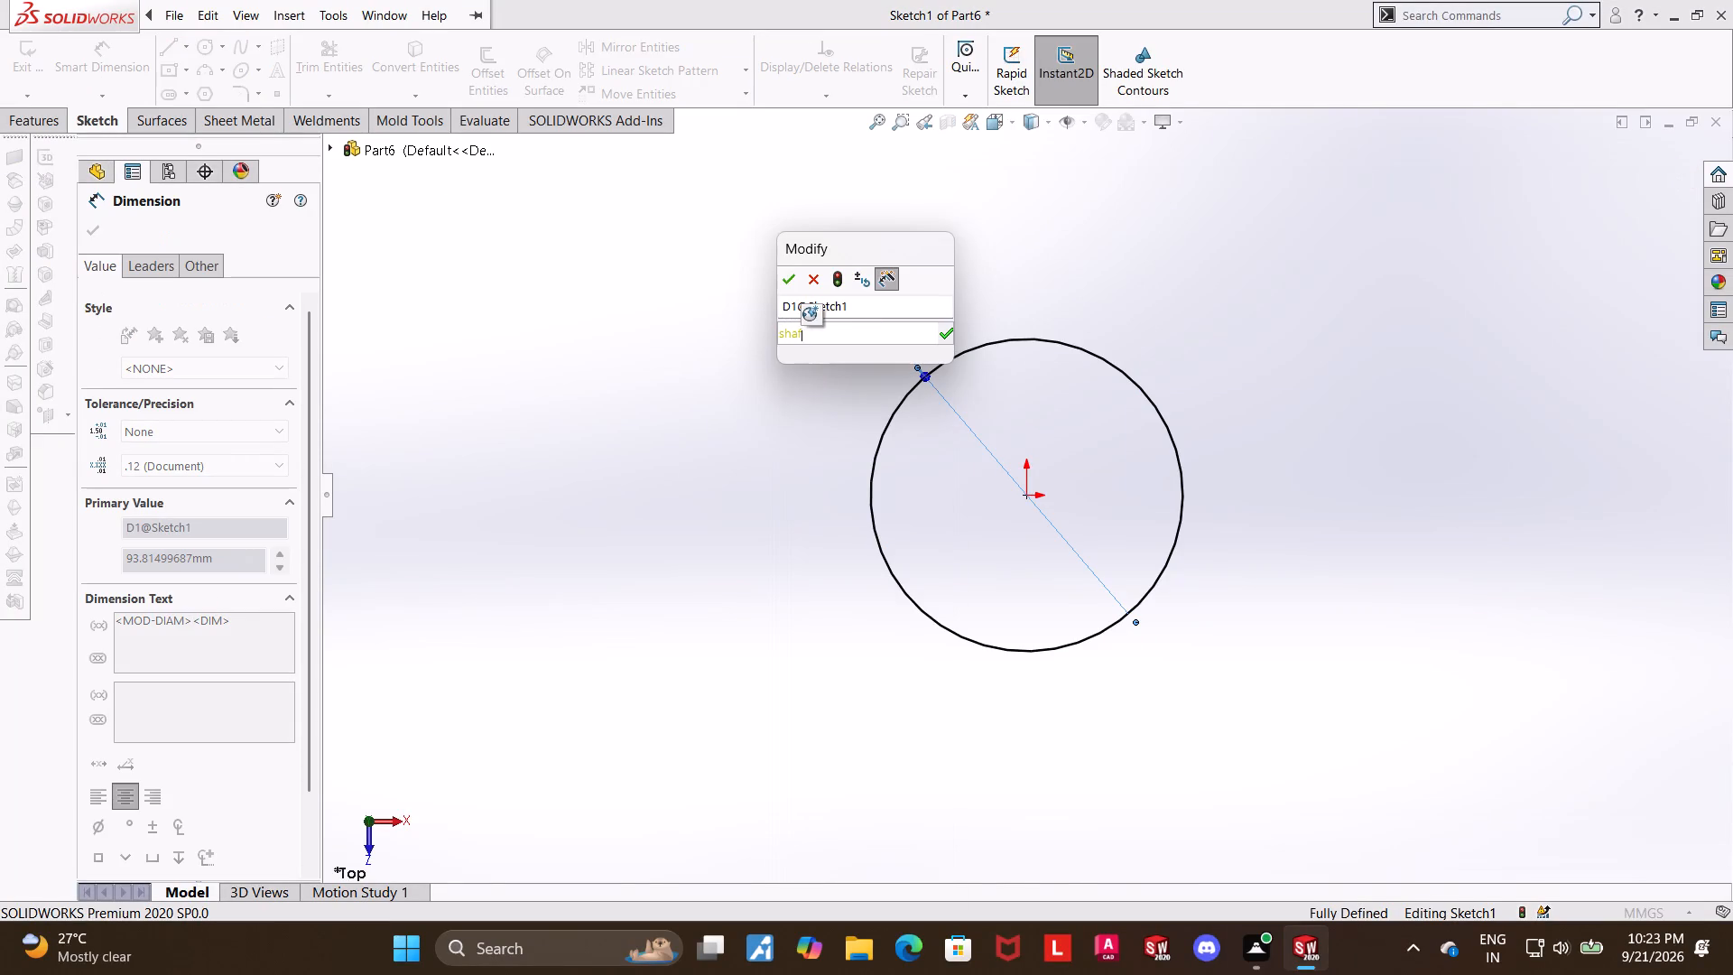
{"action": "key", "text": "space"}
{"action": "left_click", "coordinate": [821, 265]}
{"action": "left_click", "coordinate": [818, 273]}
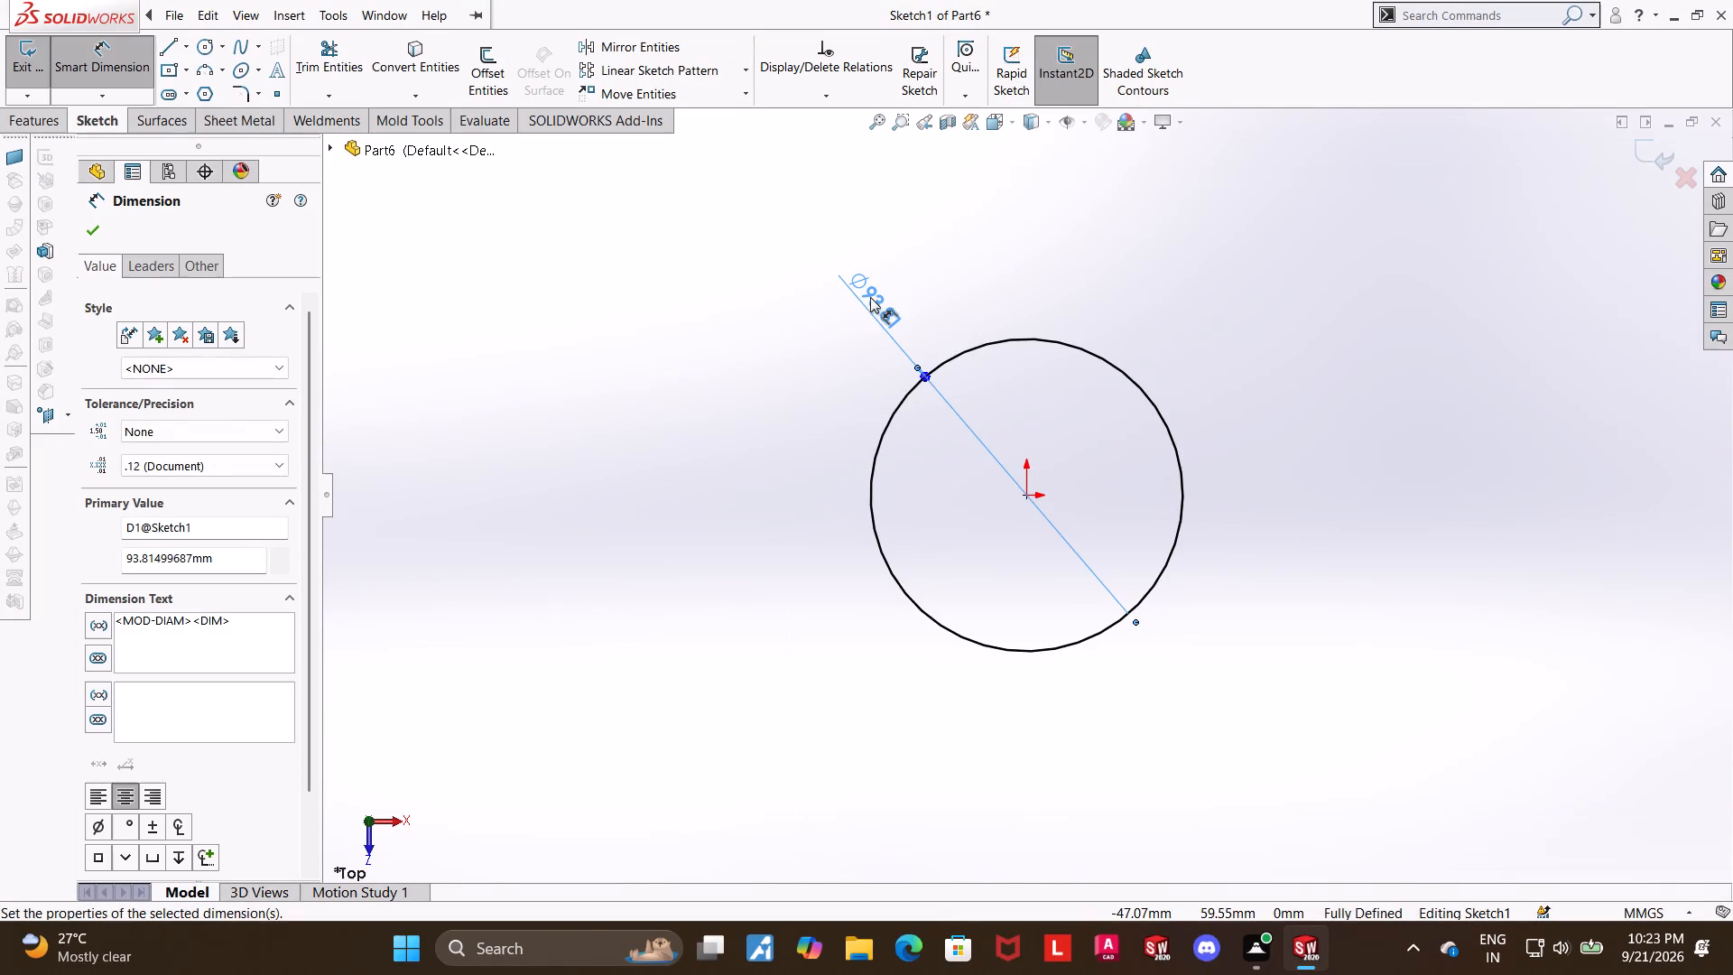
{"action": "double_click", "coordinate": [870, 297]}
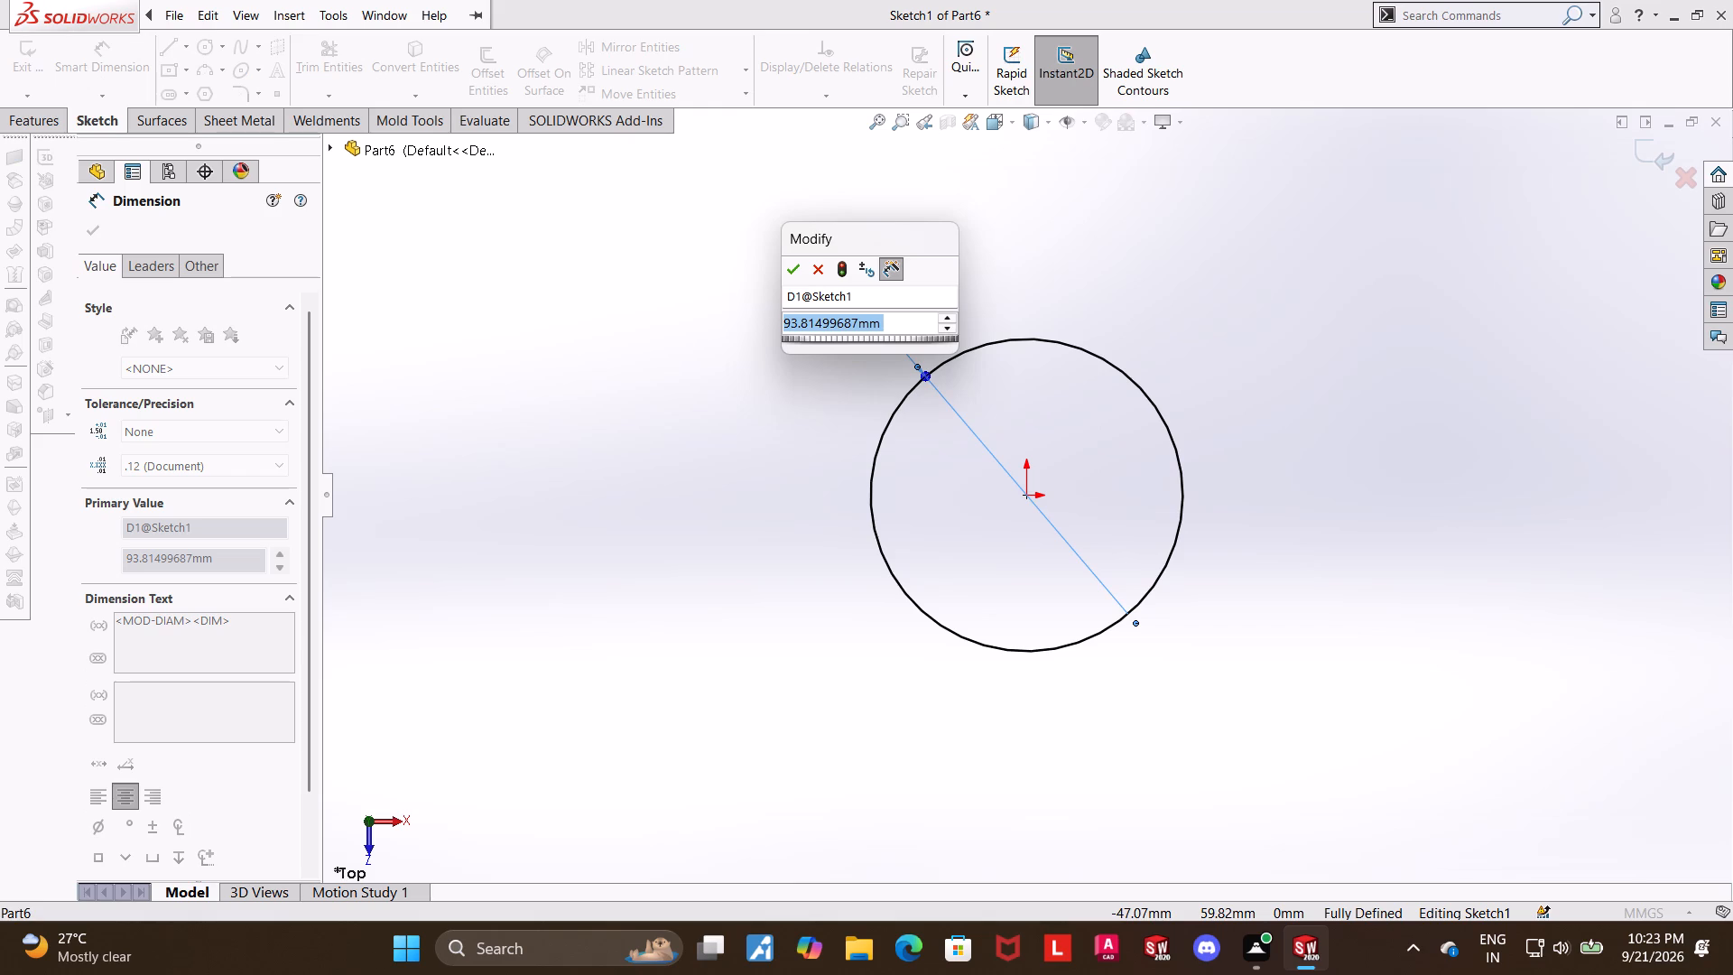
{"action": "type", "text": "33"}
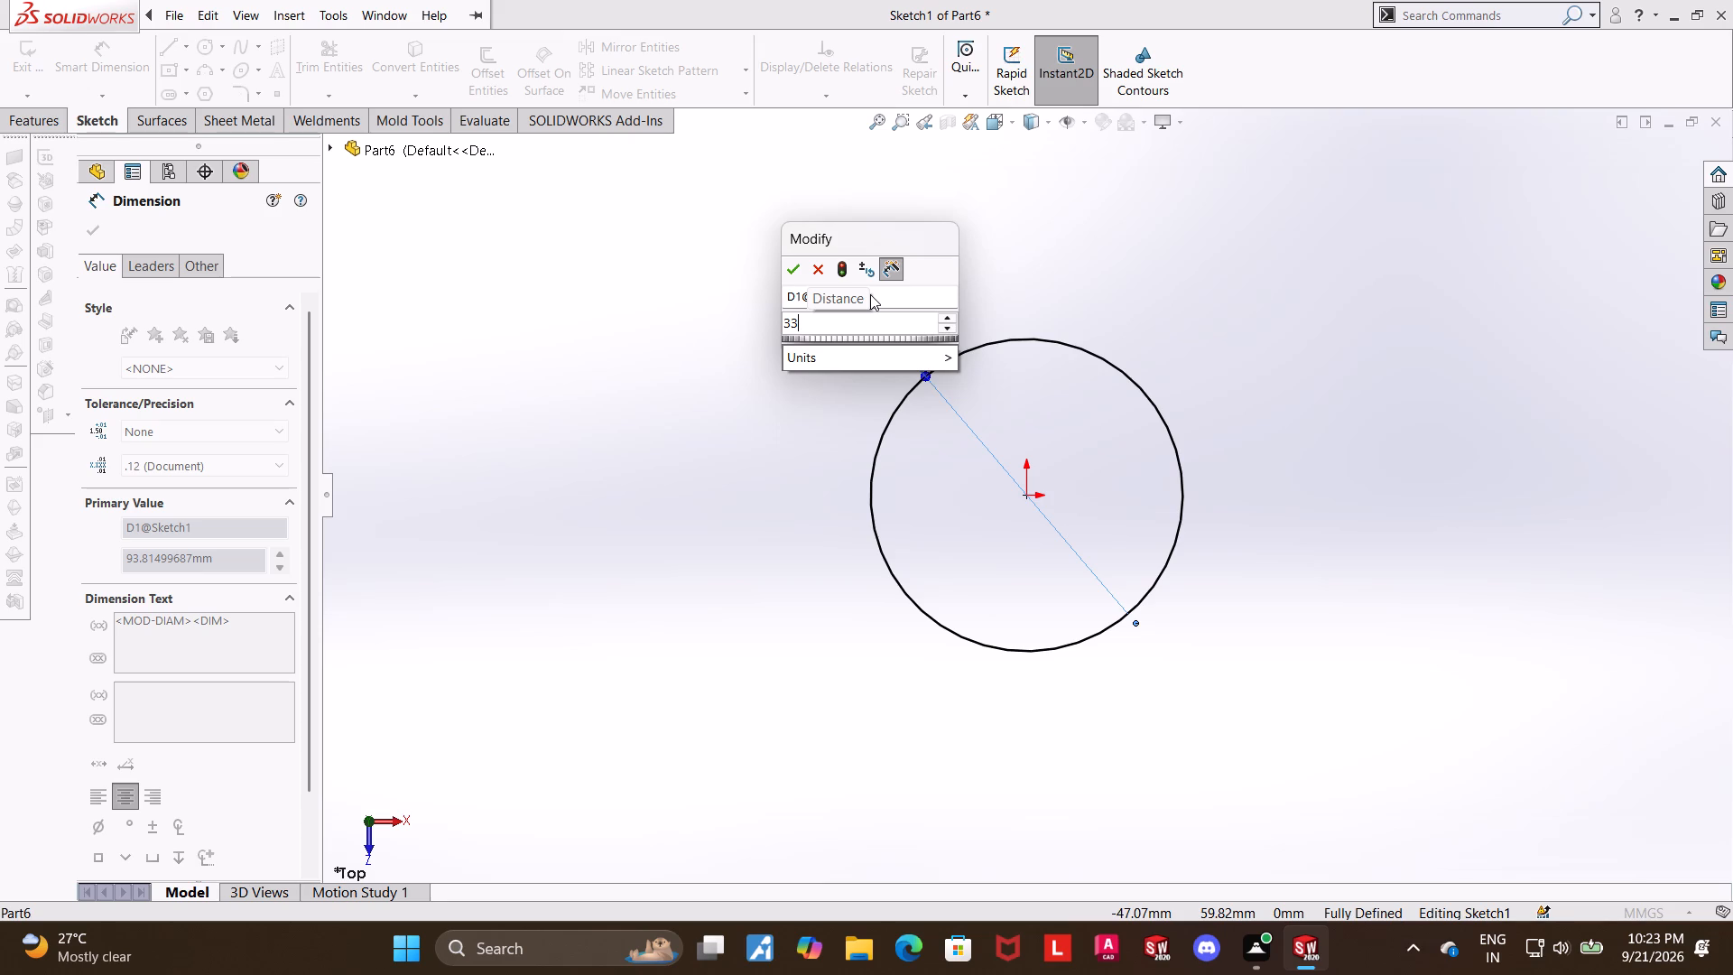
{"action": "key", "text": "BackSpace"}
{"action": "key", "text": "BackSpace"}
{"action": "key", "text": "BackSpace"}
{"action": "type", "text": "24"}
{"action": "key", "text": "Return"}
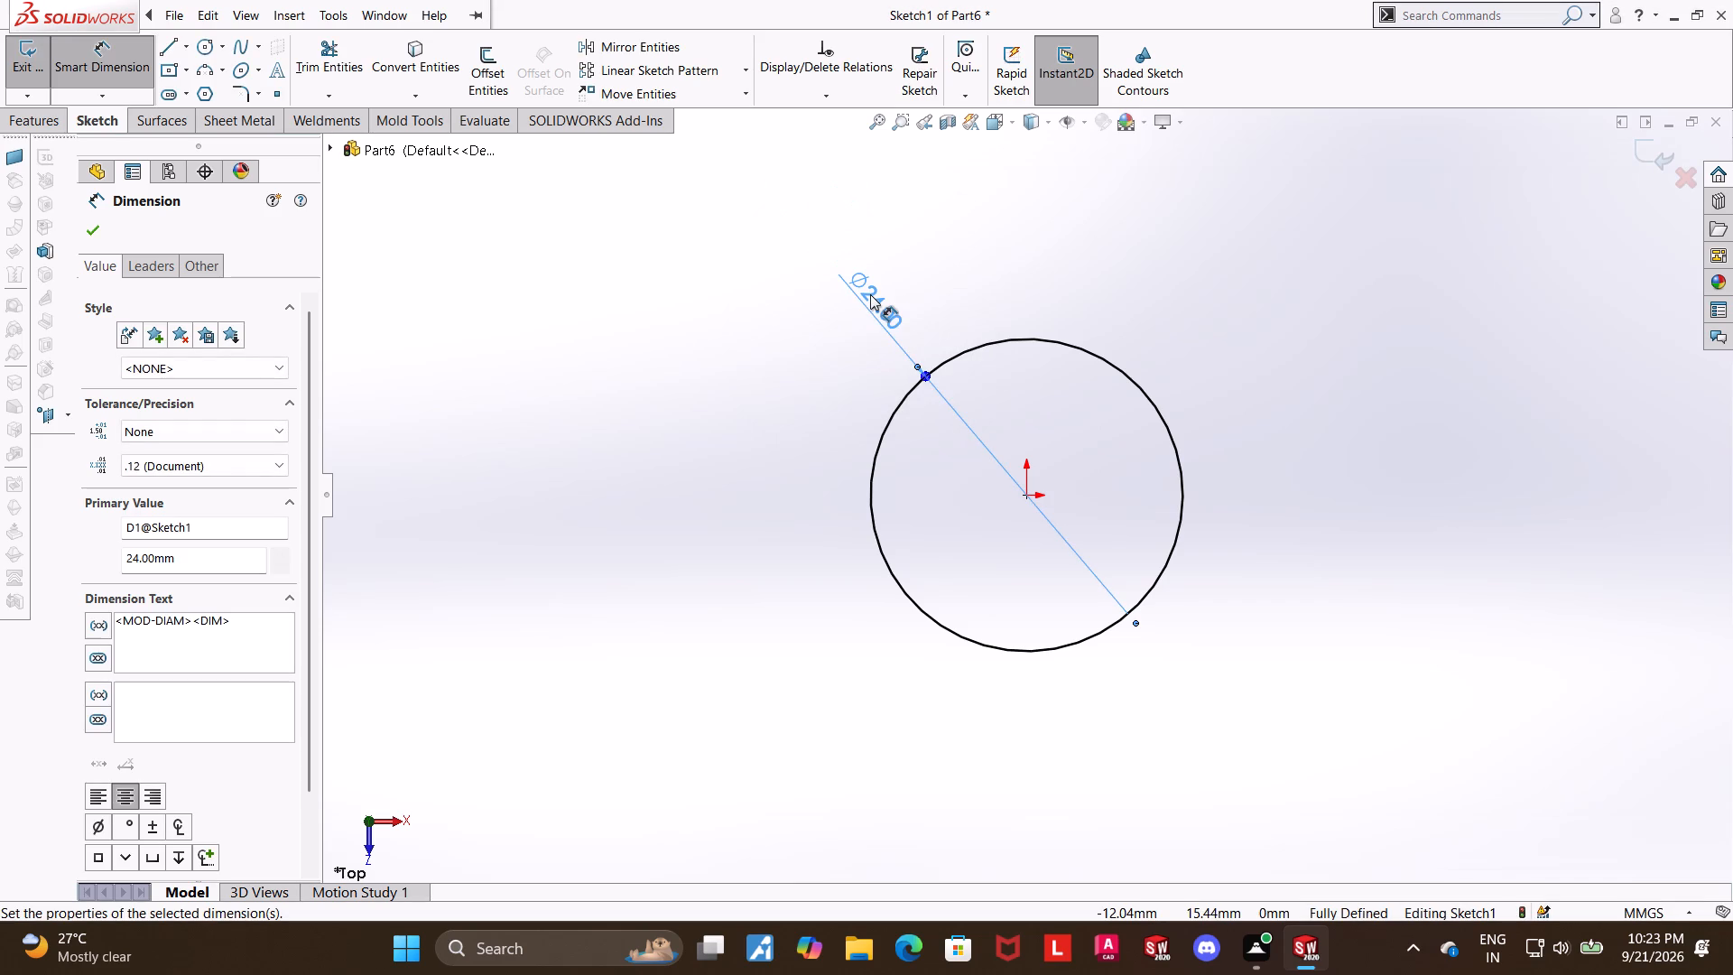
Close the circle sketch and extrude it 200 mm in one direction as a blind boss to form the shaft.
{"action": "left_click", "coordinate": [1456, 341]}
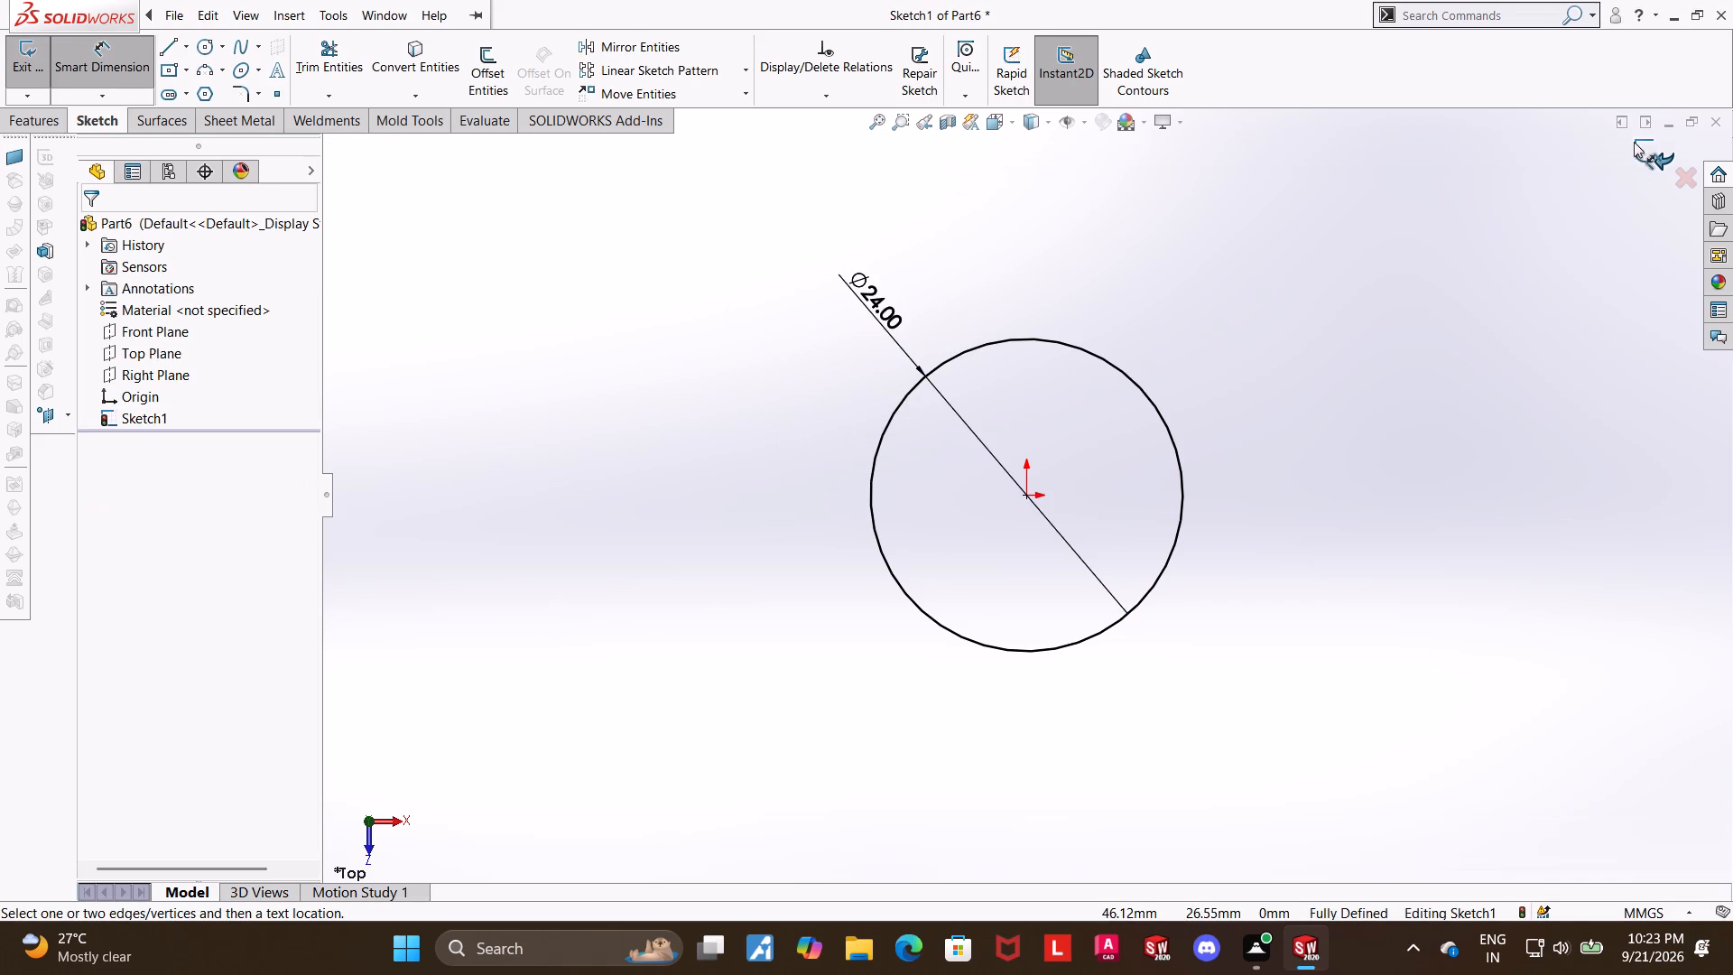
{"action": "left_click", "coordinate": [1634, 142]}
{"action": "middle_click_drag", "start_coordinate": [1363, 438], "coordinate": [1345, 413]}
{"action": "middle_click_drag", "start_coordinate": [1148, 304], "coordinate": [1077, 263]}
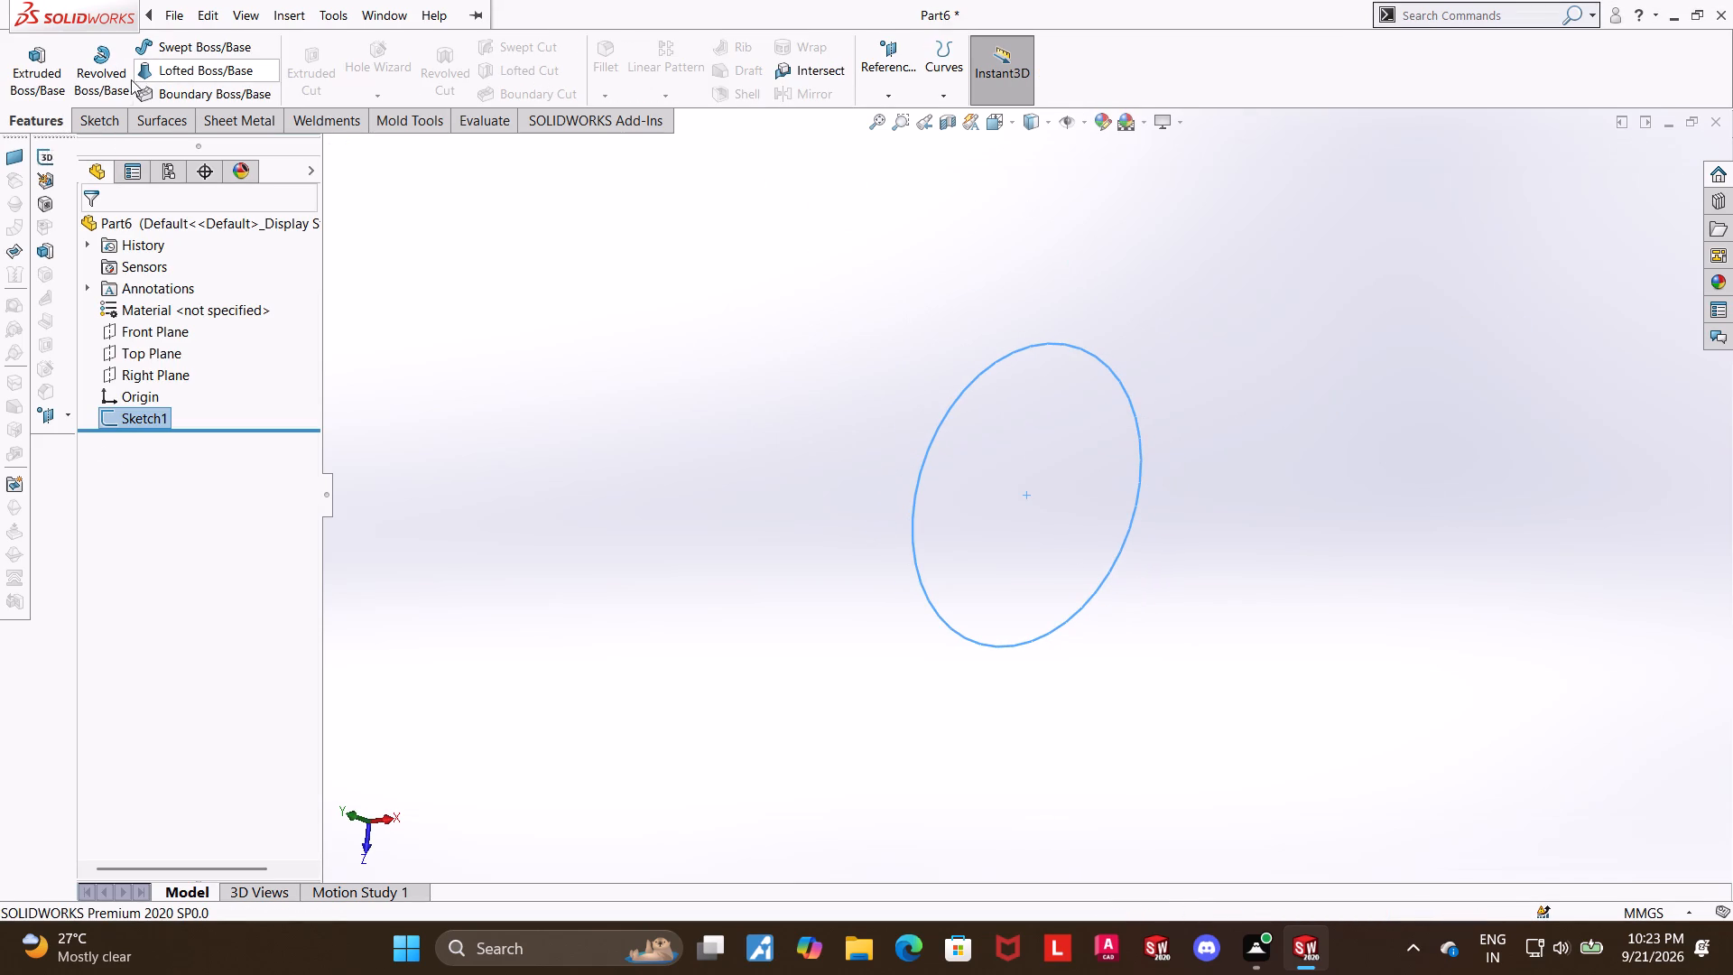
{"action": "left_click", "coordinate": [27, 67]}
{"action": "middle_click_drag", "start_coordinate": [734, 373], "coordinate": [774, 306]}
{"action": "scroll", "coordinate": [774, 332], "scroll_direction": "up", "scroll_amount": 2}
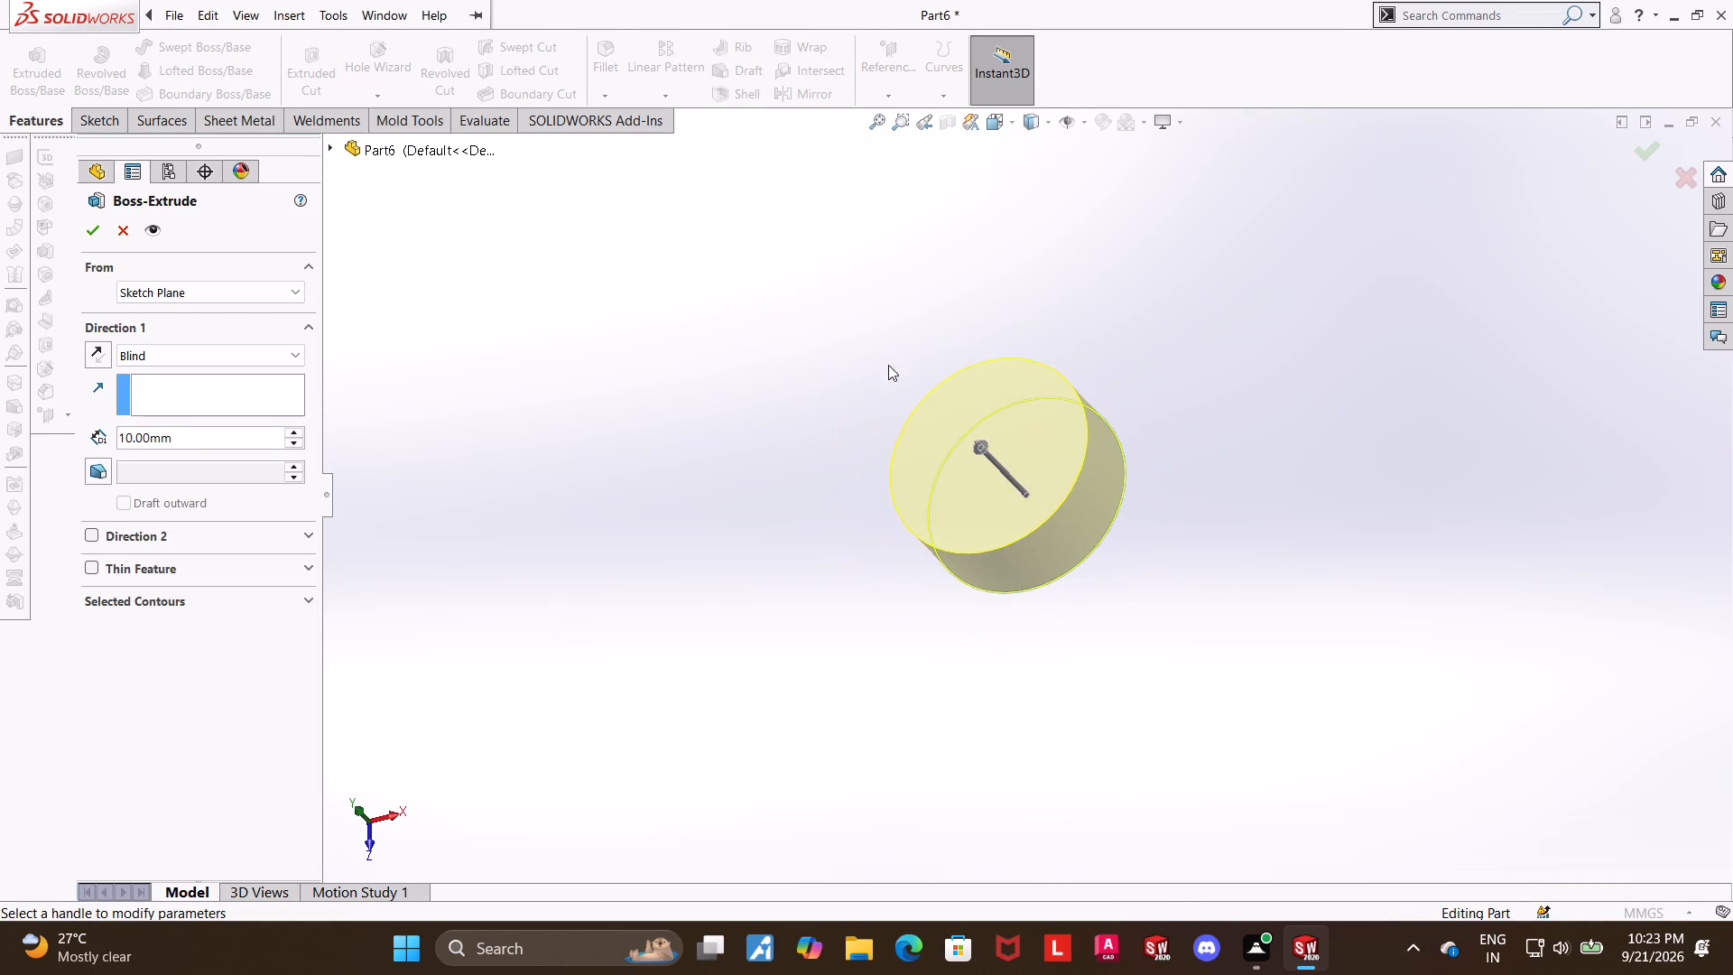
{"action": "scroll", "coordinate": [1379, 418], "scroll_direction": "up", "scroll_amount": 2}
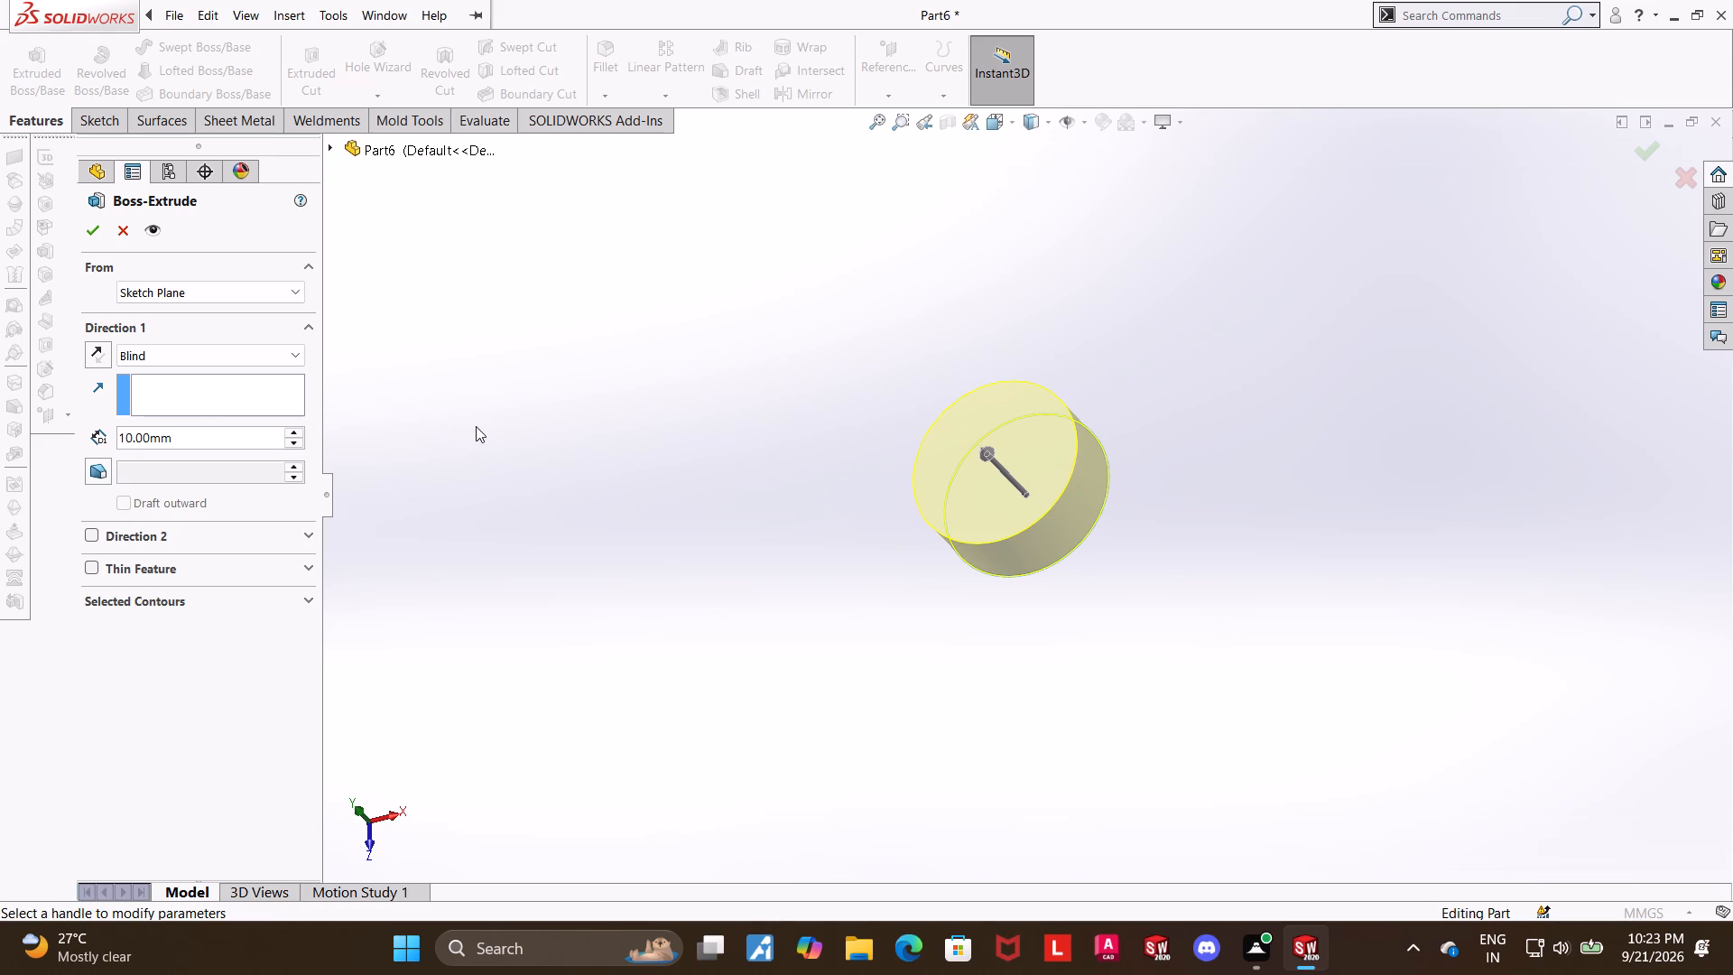
{"action": "type", "text": "200"}
{"action": "left_click", "coordinate": [247, 441]}
{"action": "left_click_drag", "start_coordinate": [238, 433], "coordinate": [97, 426]}
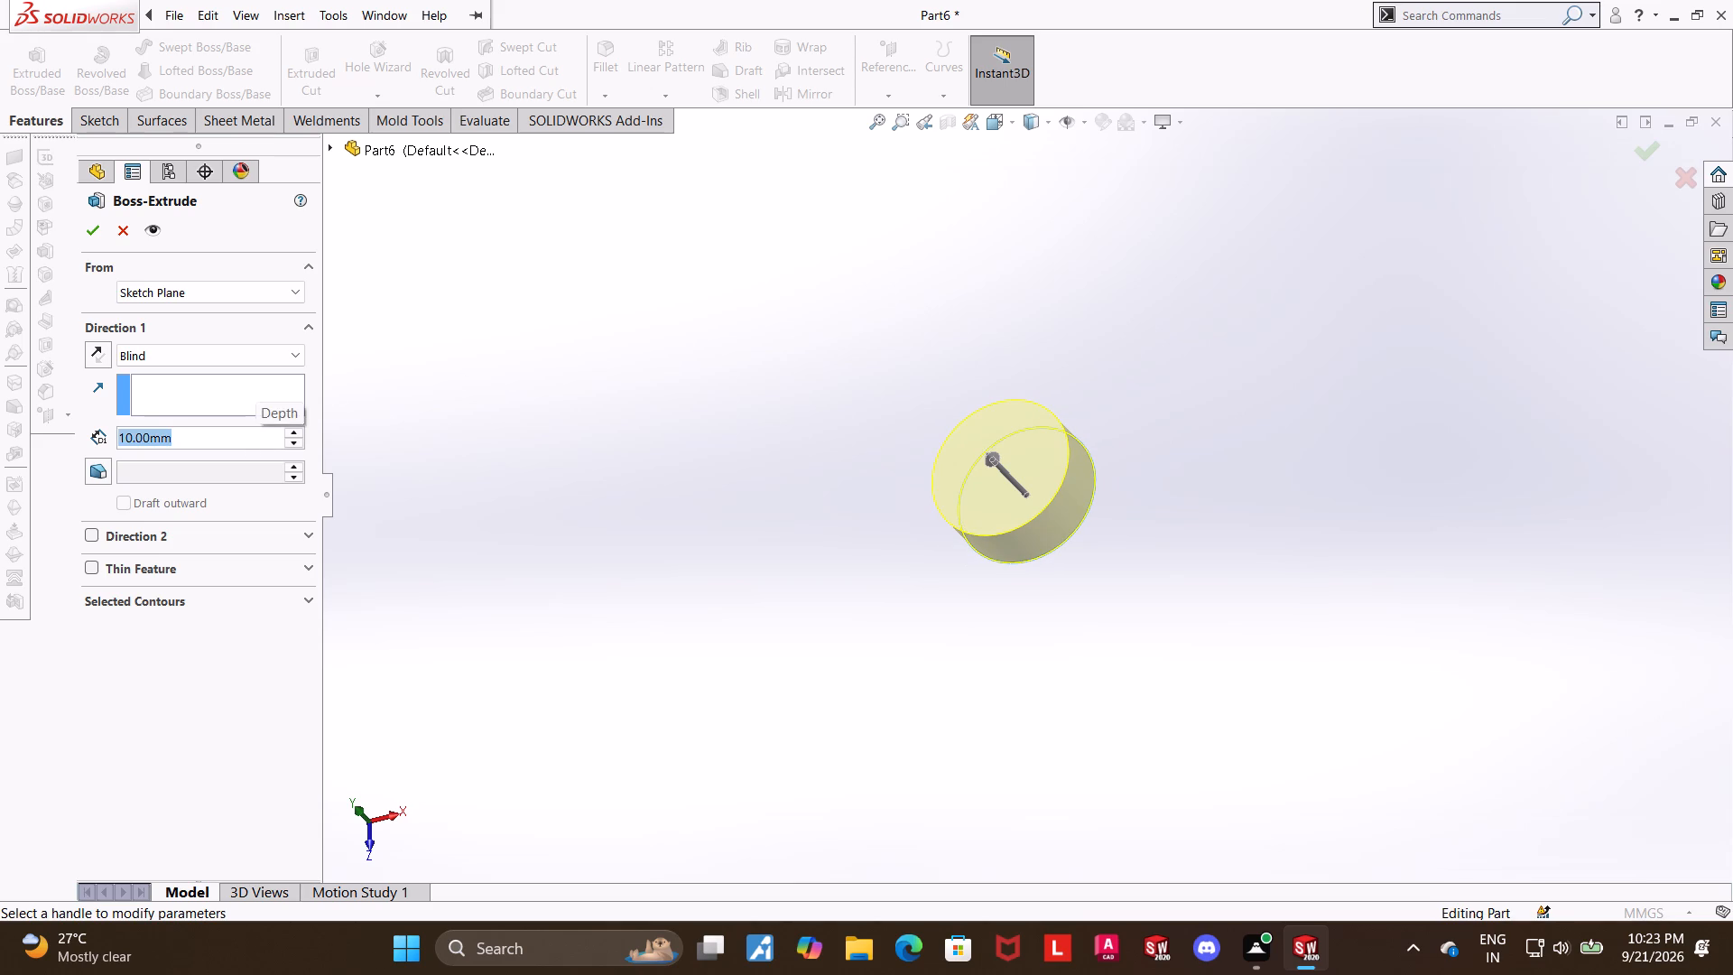
{"action": "left_click_drag", "start_coordinate": [97, 426], "coordinate": [97, 425]}
{"action": "key", "text": "2"}
{"action": "type", "text": "00"}
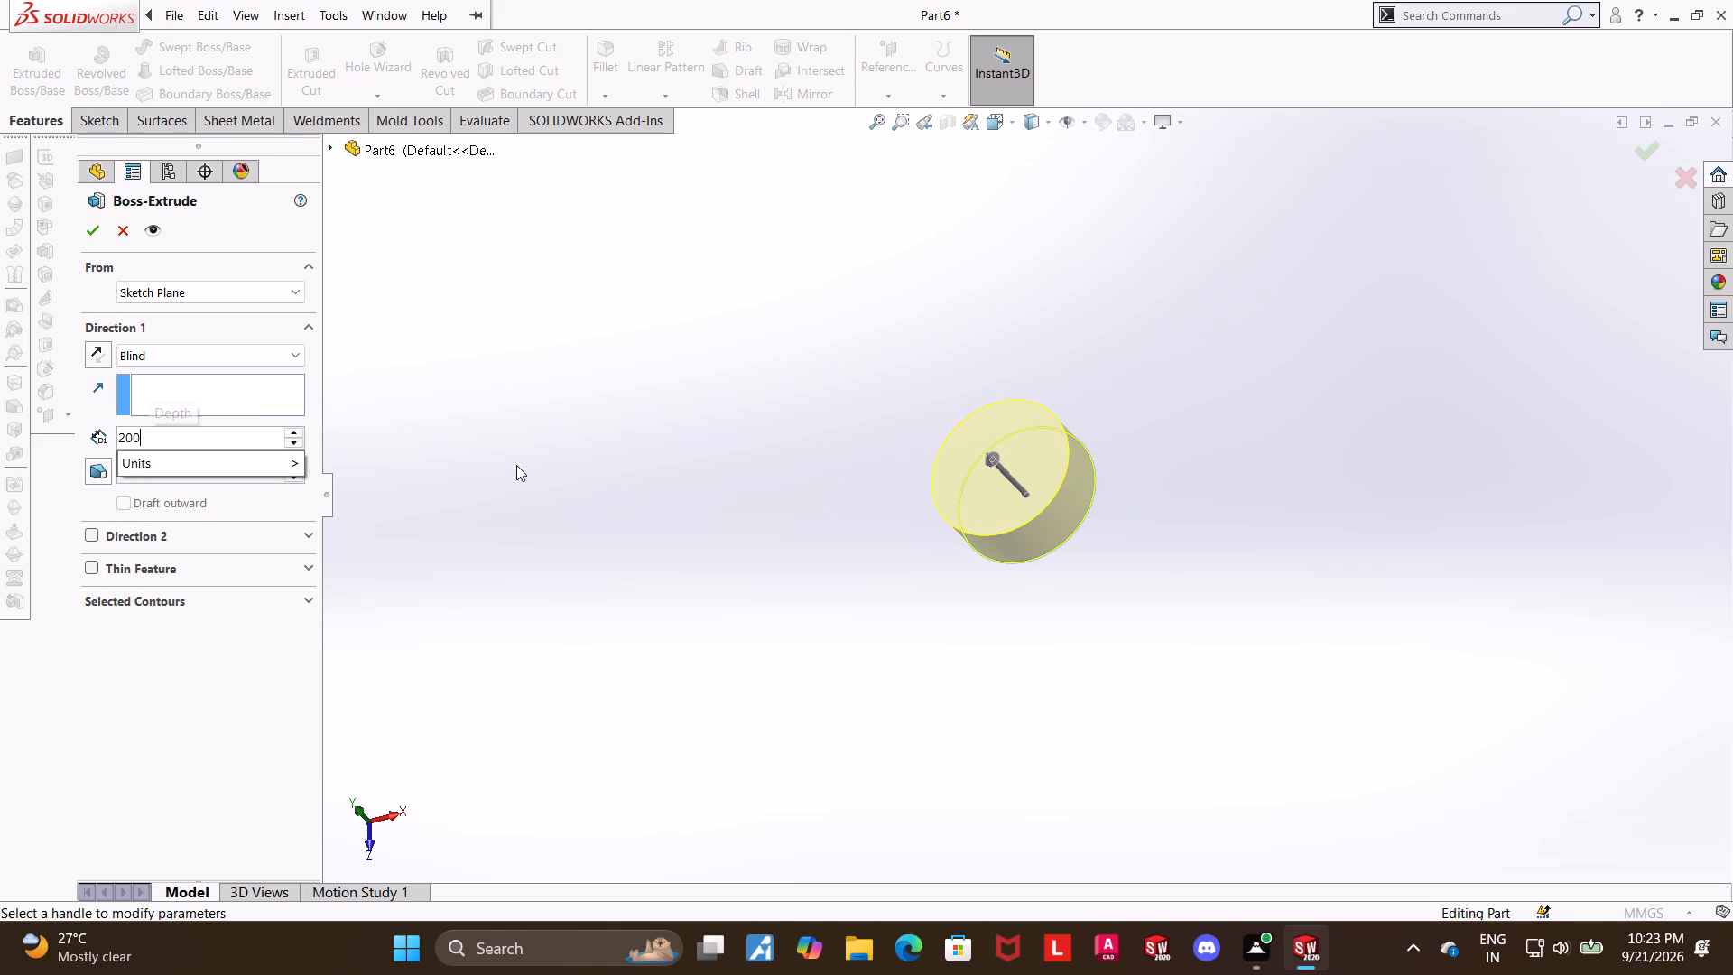
{"action": "key", "text": "Return"}
{"action": "left_click", "coordinate": [91, 228]}
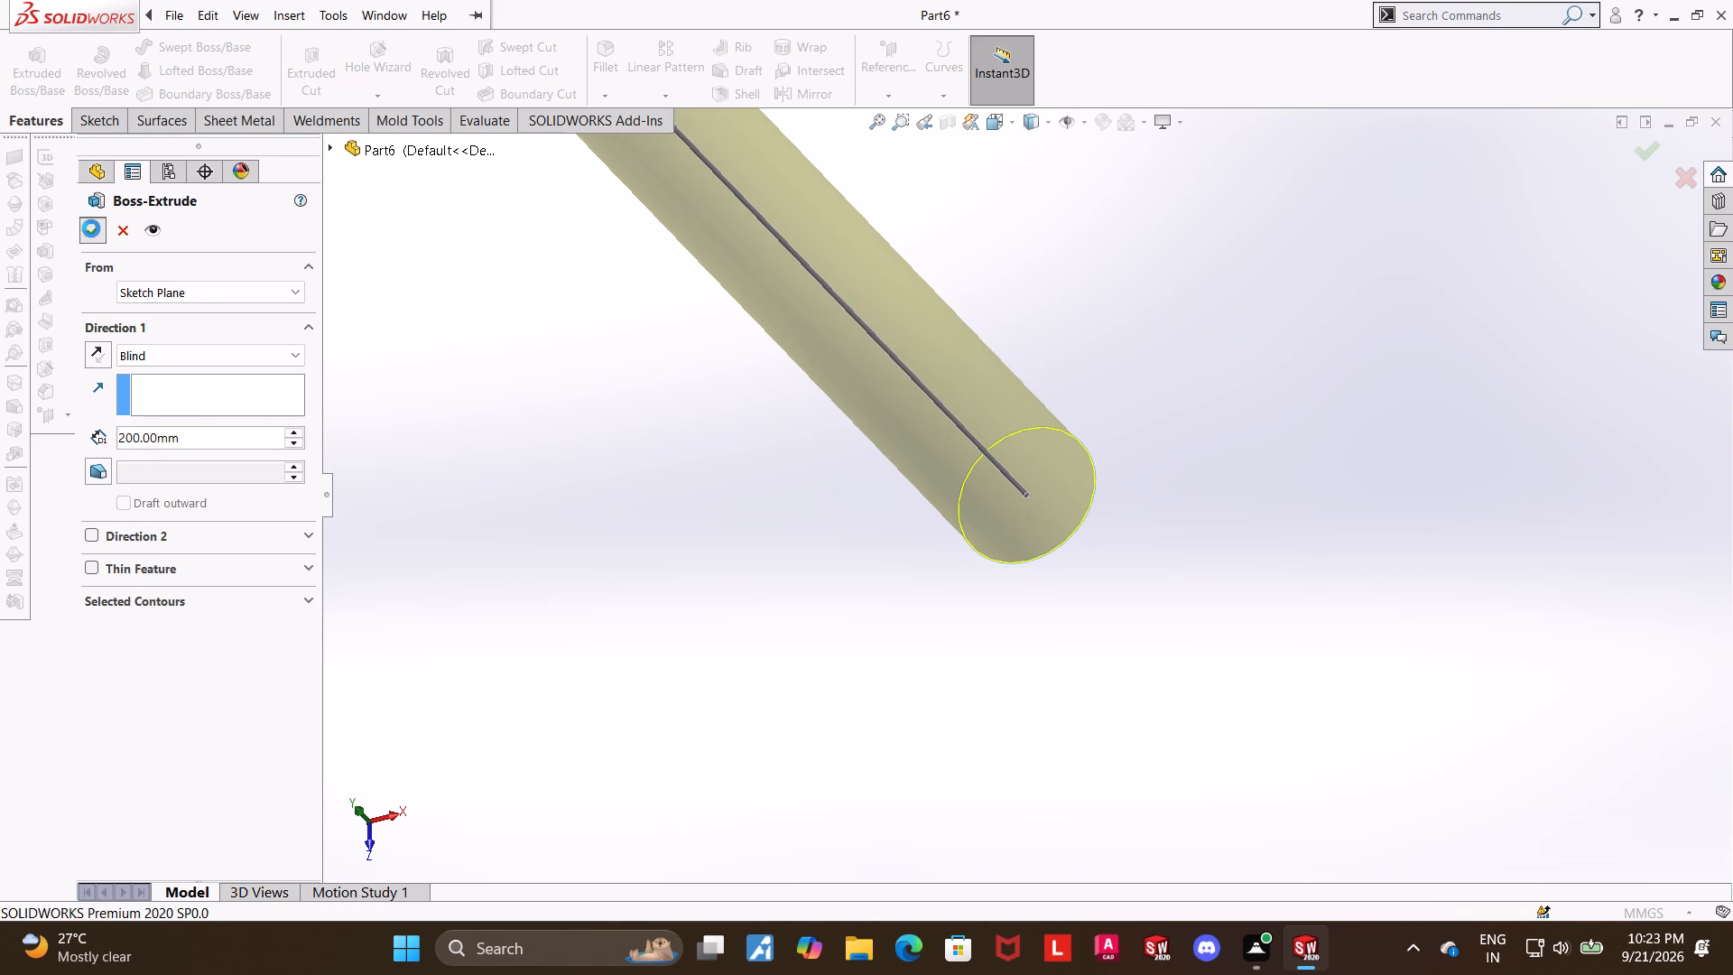
{"action": "scroll", "coordinate": [594, 403], "scroll_direction": "up", "scroll_amount": 6}
{"action": "scroll", "coordinate": [965, 344], "scroll_direction": "down", "scroll_amount": 3}
{"action": "left_click", "coordinate": [1164, 427]}
Save the shaft part in the Downloads folder under the name "shaft hydro seal assem".
{"action": "middle_click_drag", "start_coordinate": [1179, 367], "coordinate": [1181, 331]}
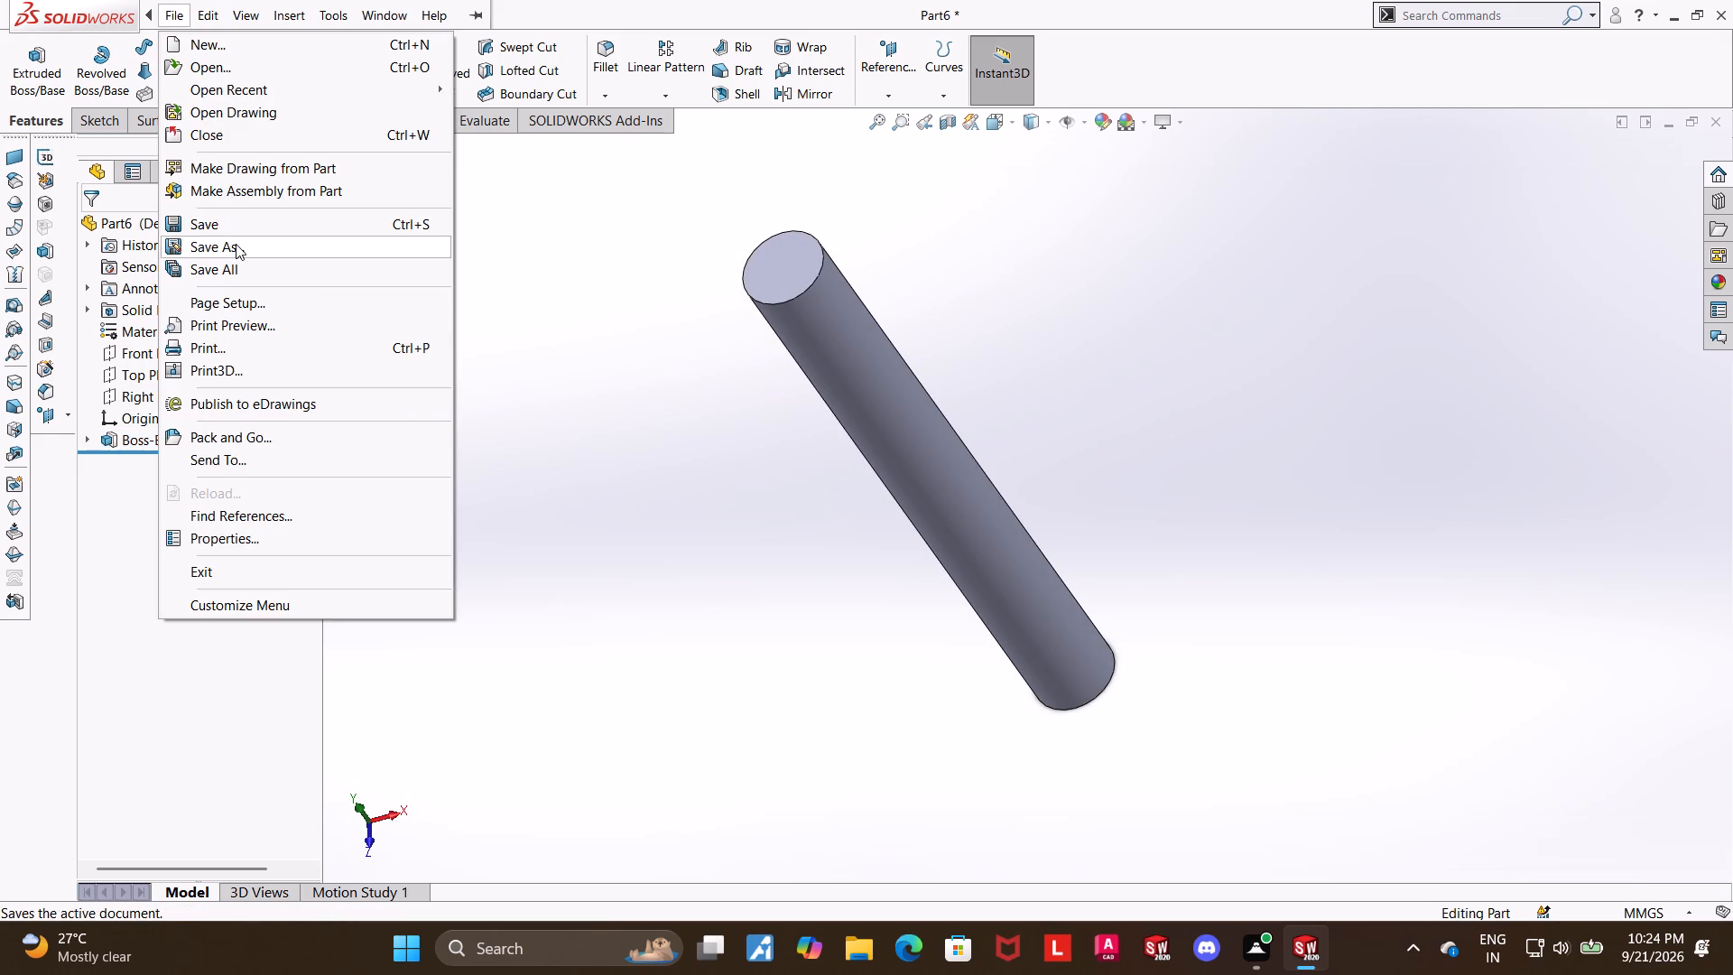
{"action": "left_click", "coordinate": [236, 244]}
{"action": "type", "text": "shaft"}
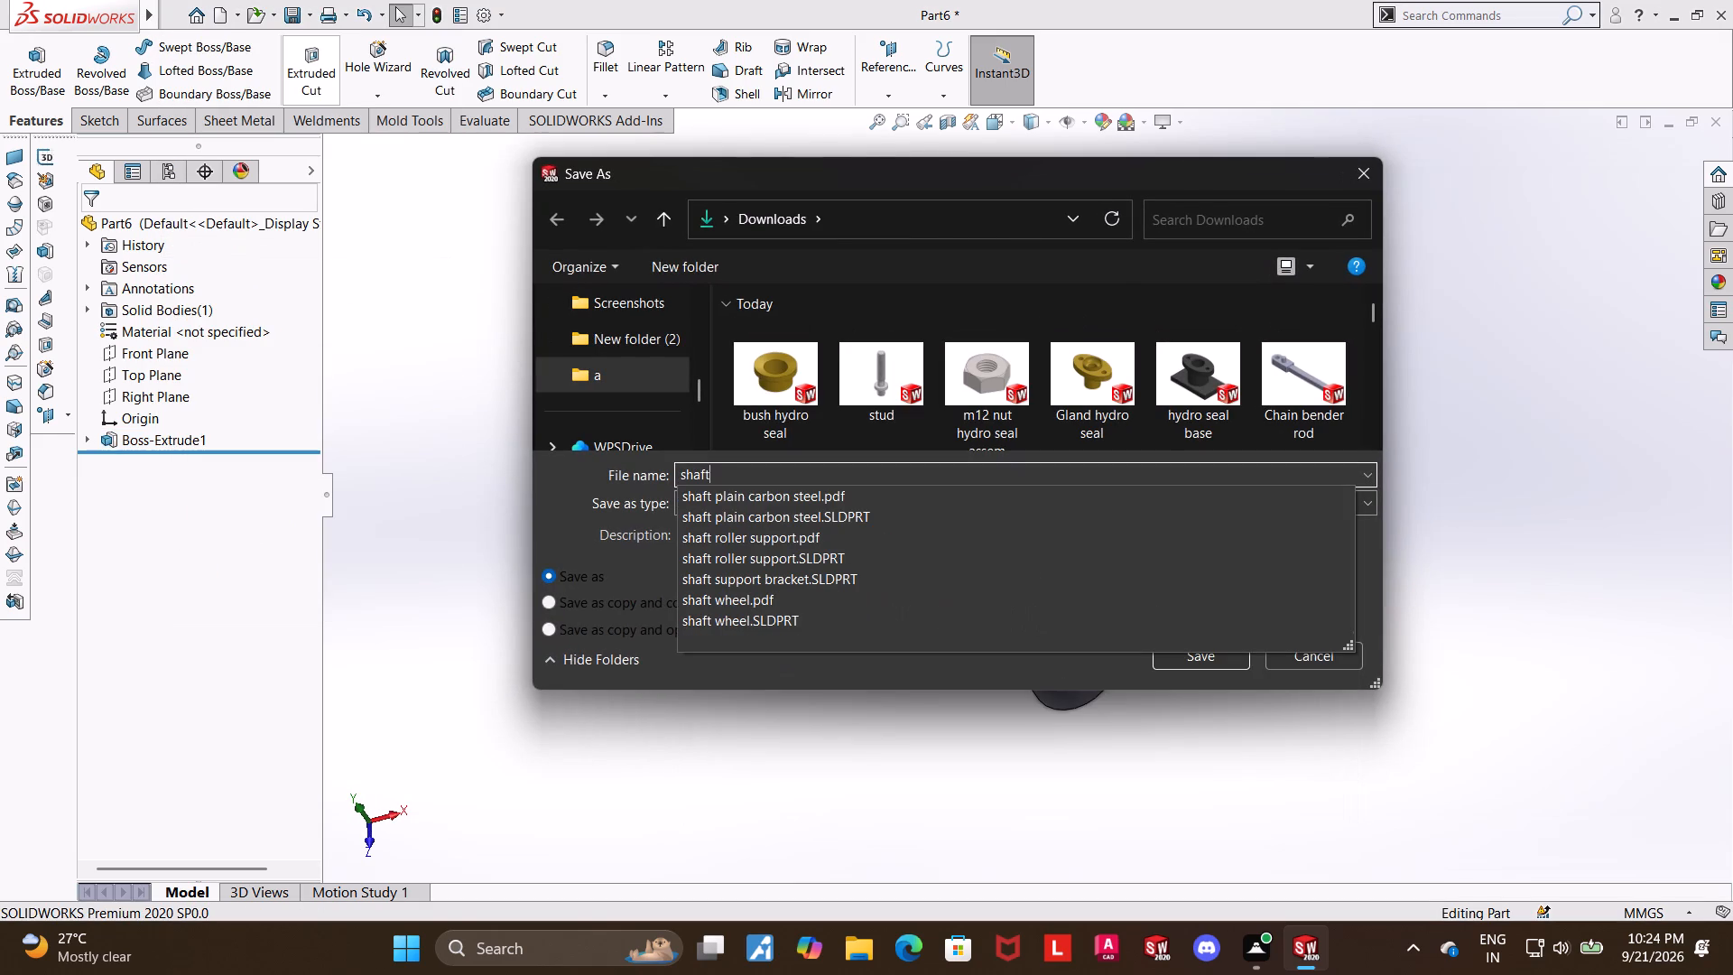
{"action": "key", "text": "space"}
{"action": "type", "text": "hydro seal assem"}
{"action": "left_click", "coordinate": [1216, 653]}
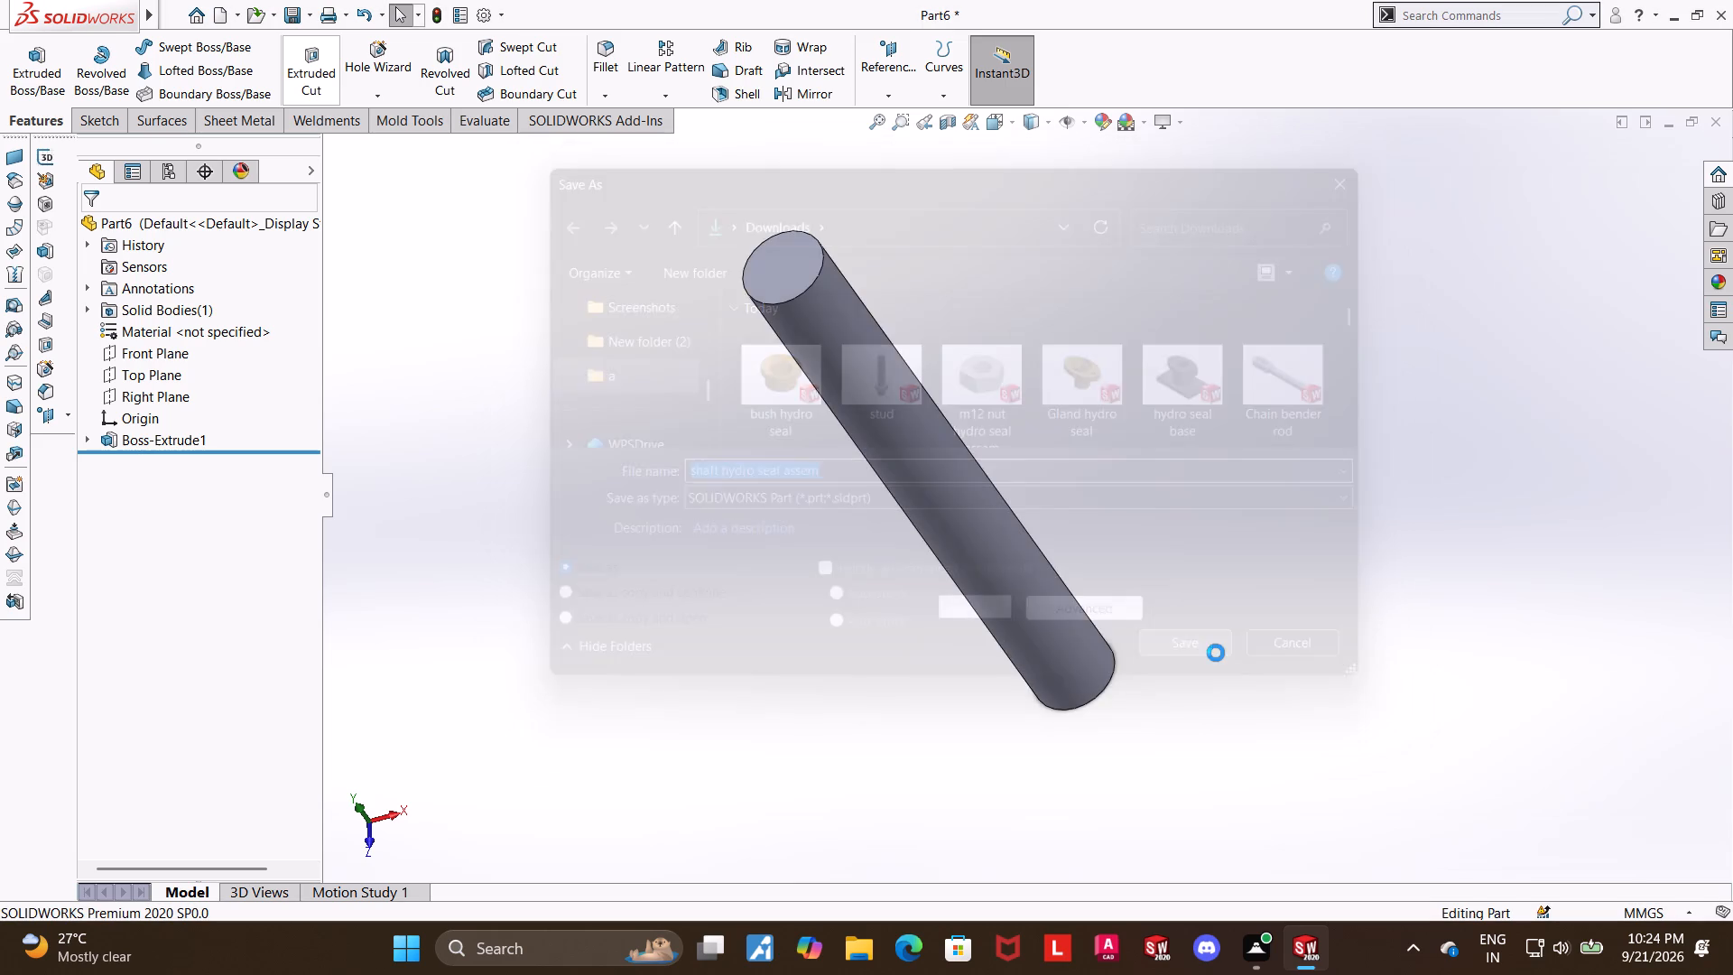
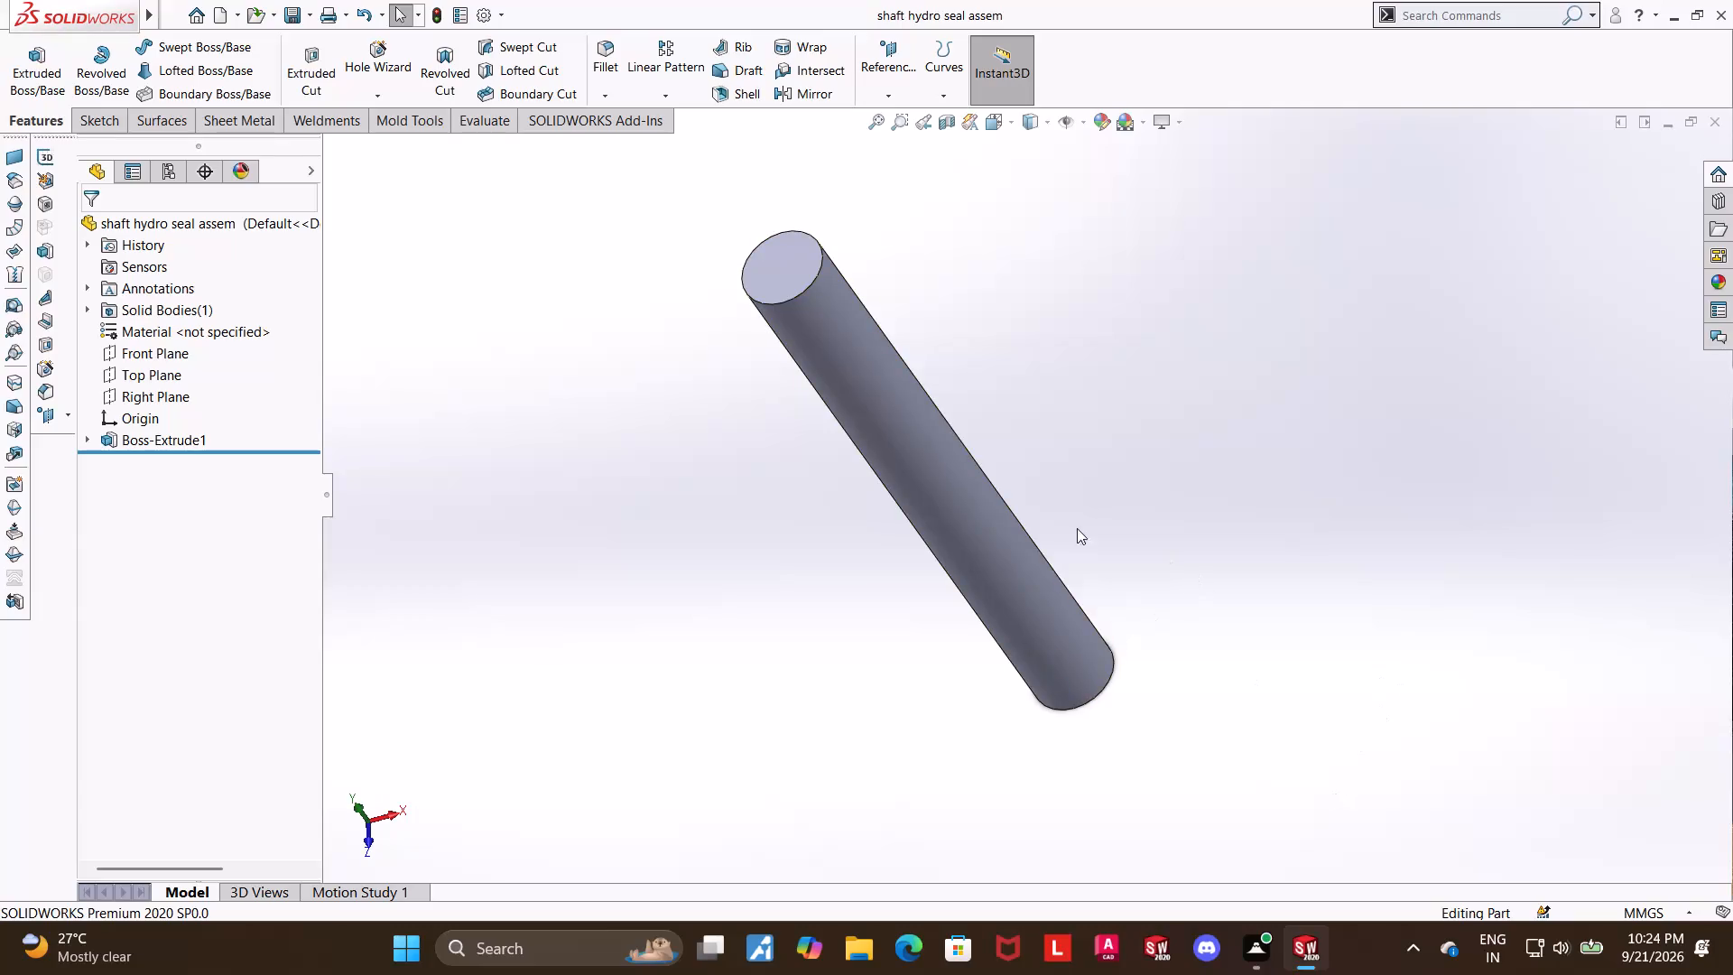
Create a new assembly document.
{"action": "scroll", "coordinate": [861, 290], "scroll_direction": "up", "scroll_amount": 4}
{"action": "scroll", "coordinate": [1099, 558], "scroll_direction": "down", "scroll_amount": 1}
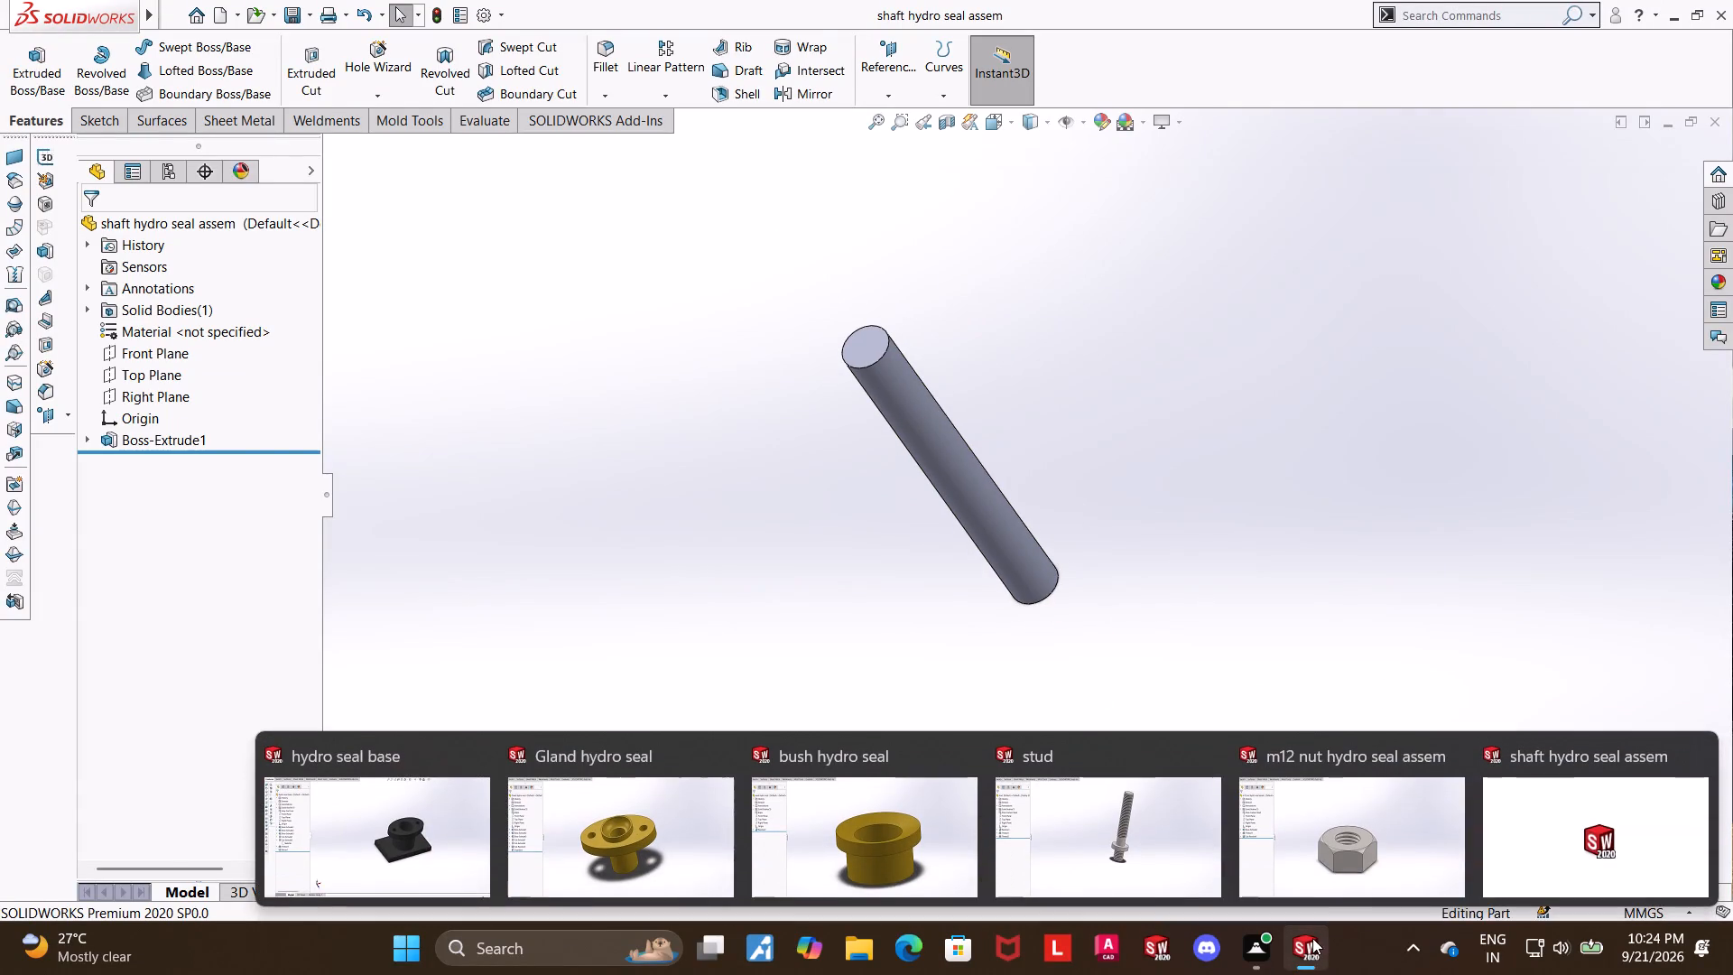
{"action": "left_click", "coordinate": [1411, 497]}
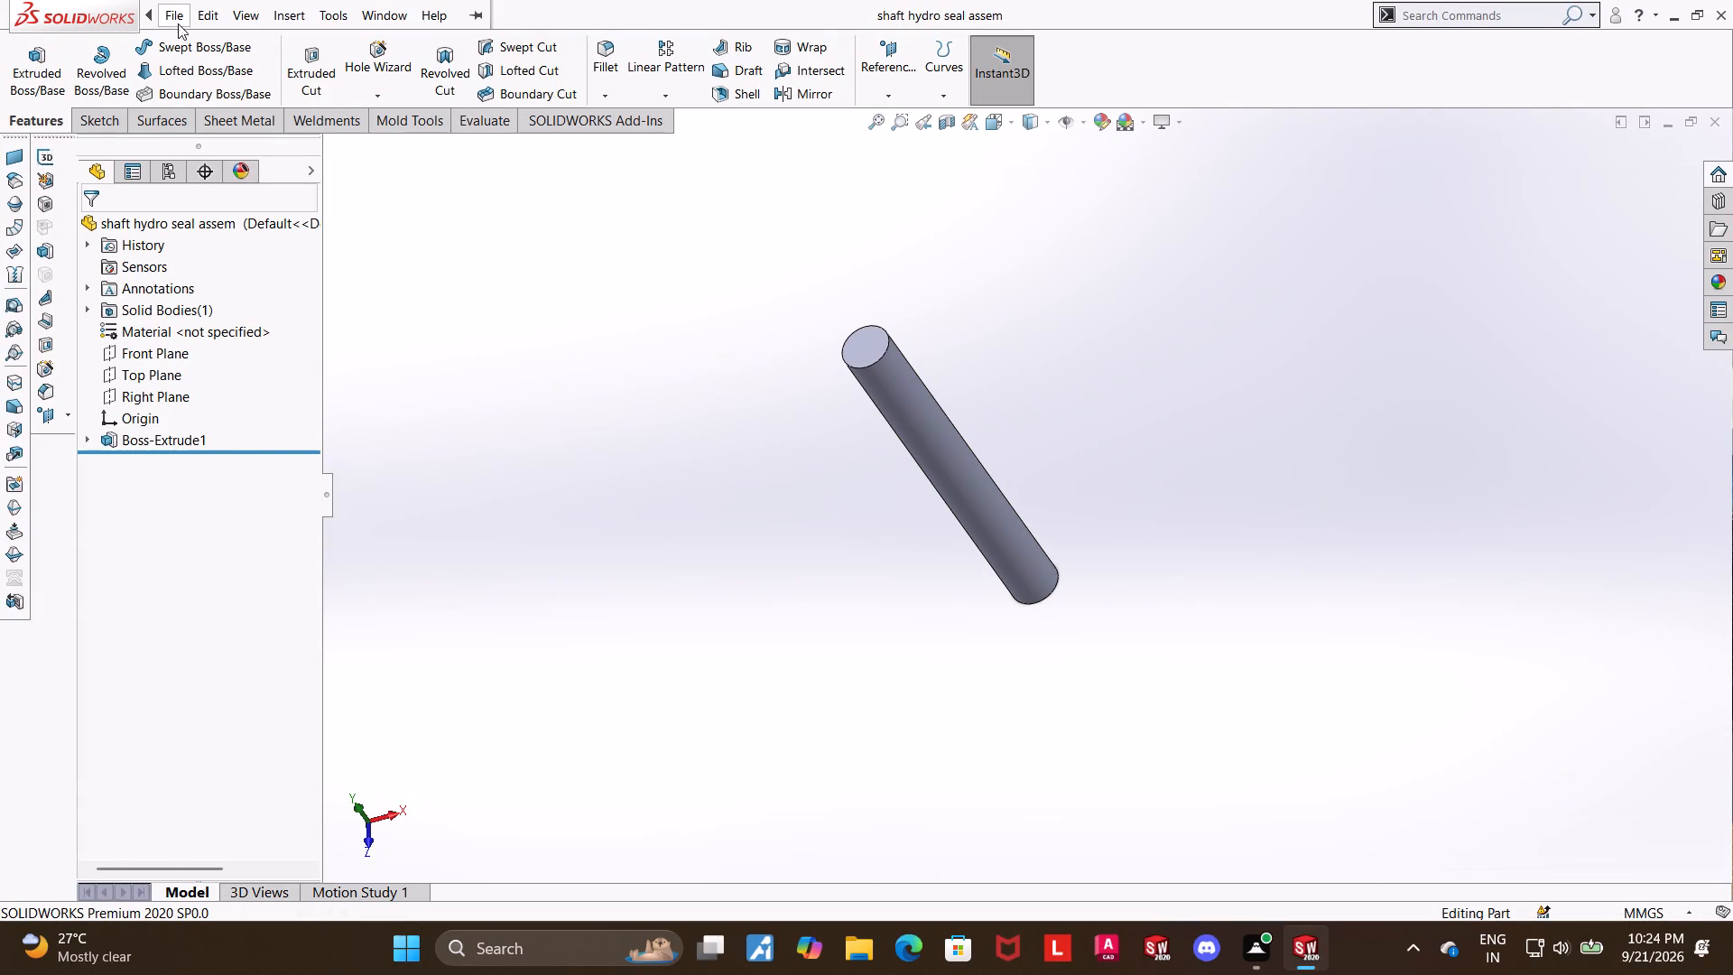
{"action": "left_click", "coordinate": [195, 47]}
{"action": "left_click", "coordinate": [616, 447]}
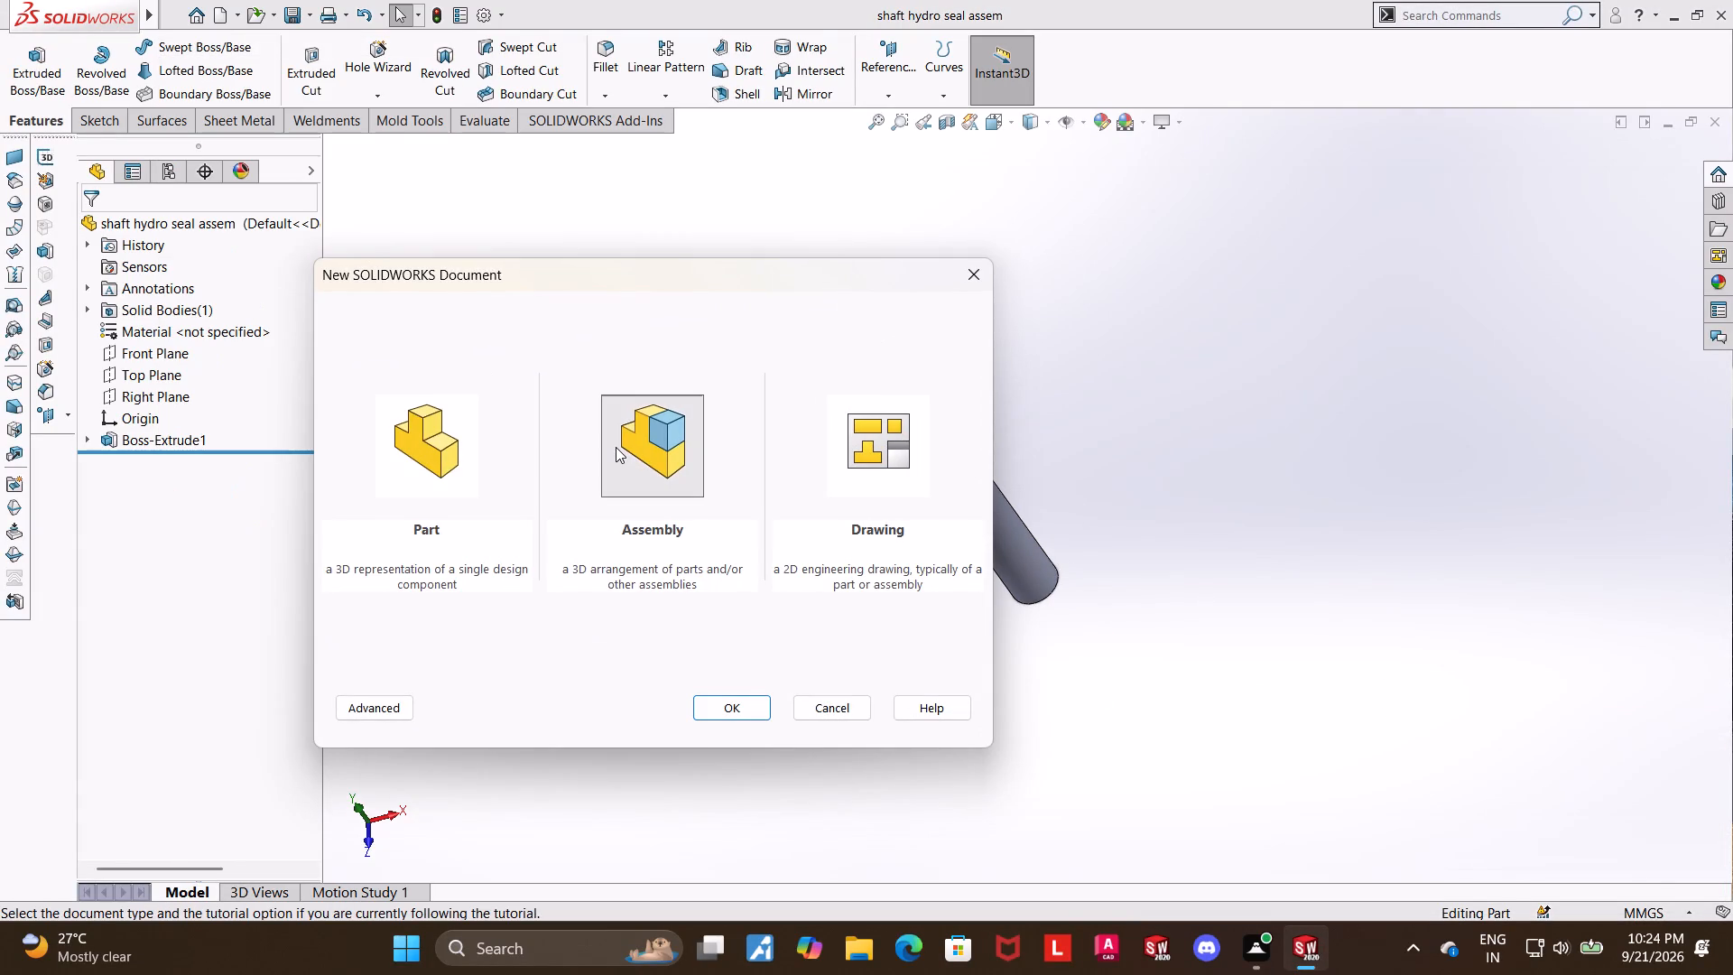
{"action": "left_click", "coordinate": [616, 447]}
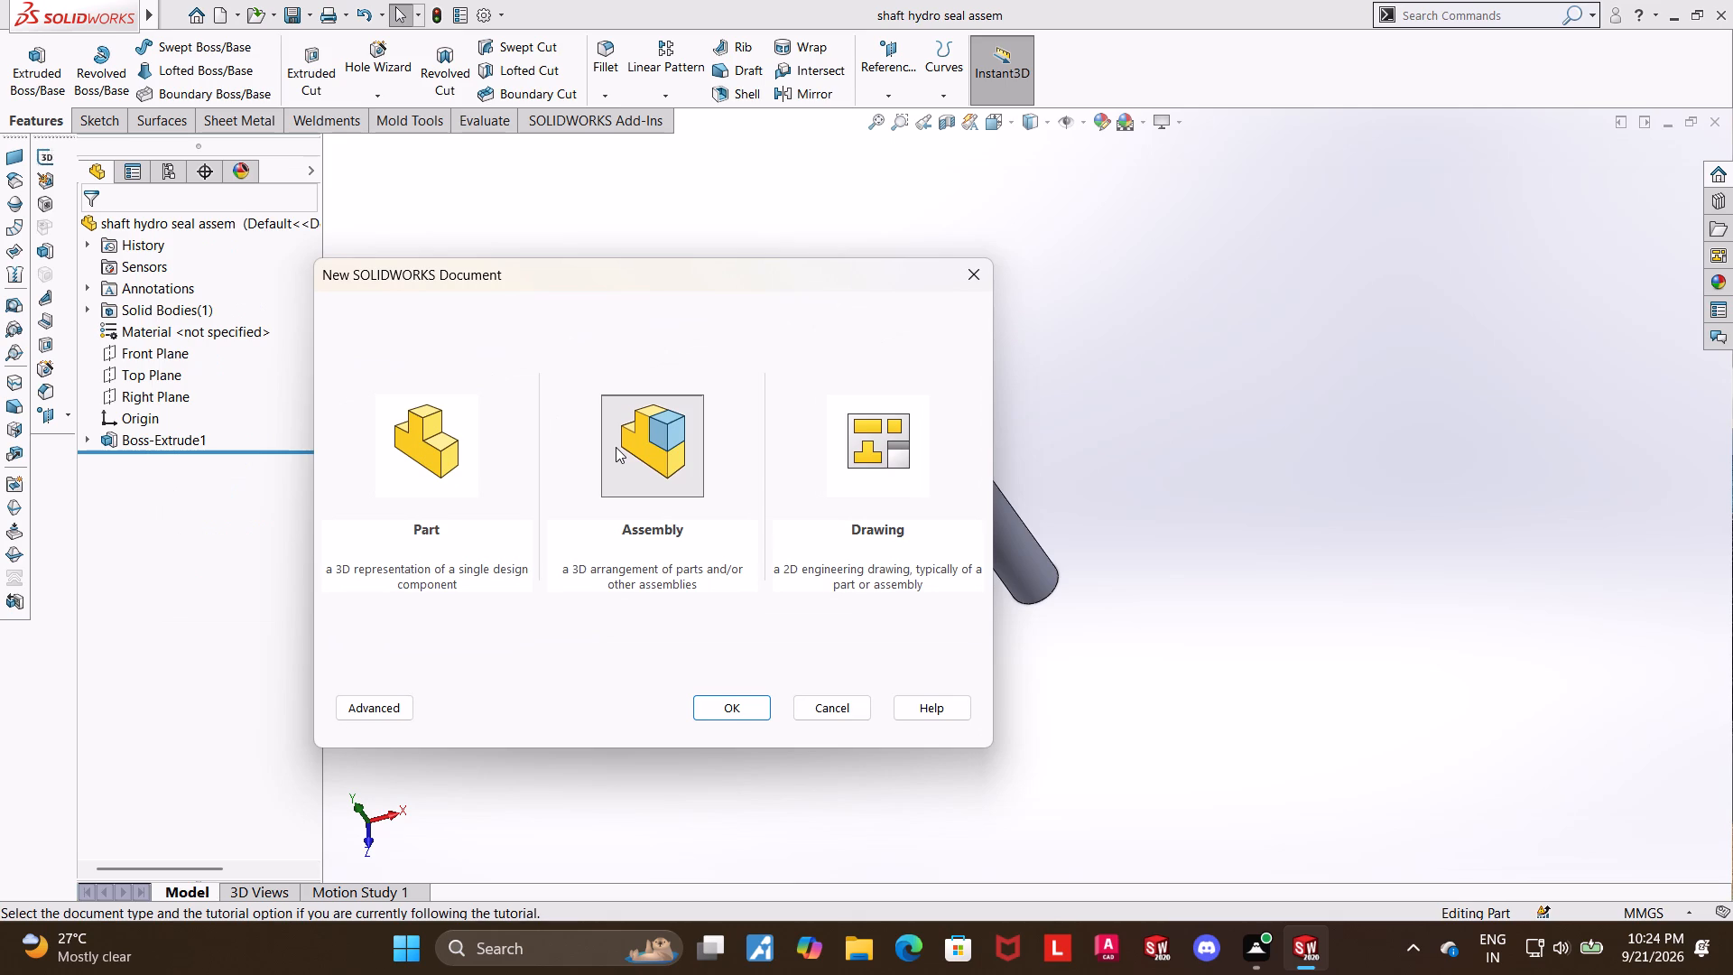
{"action": "double_click", "coordinate": [616, 447]}
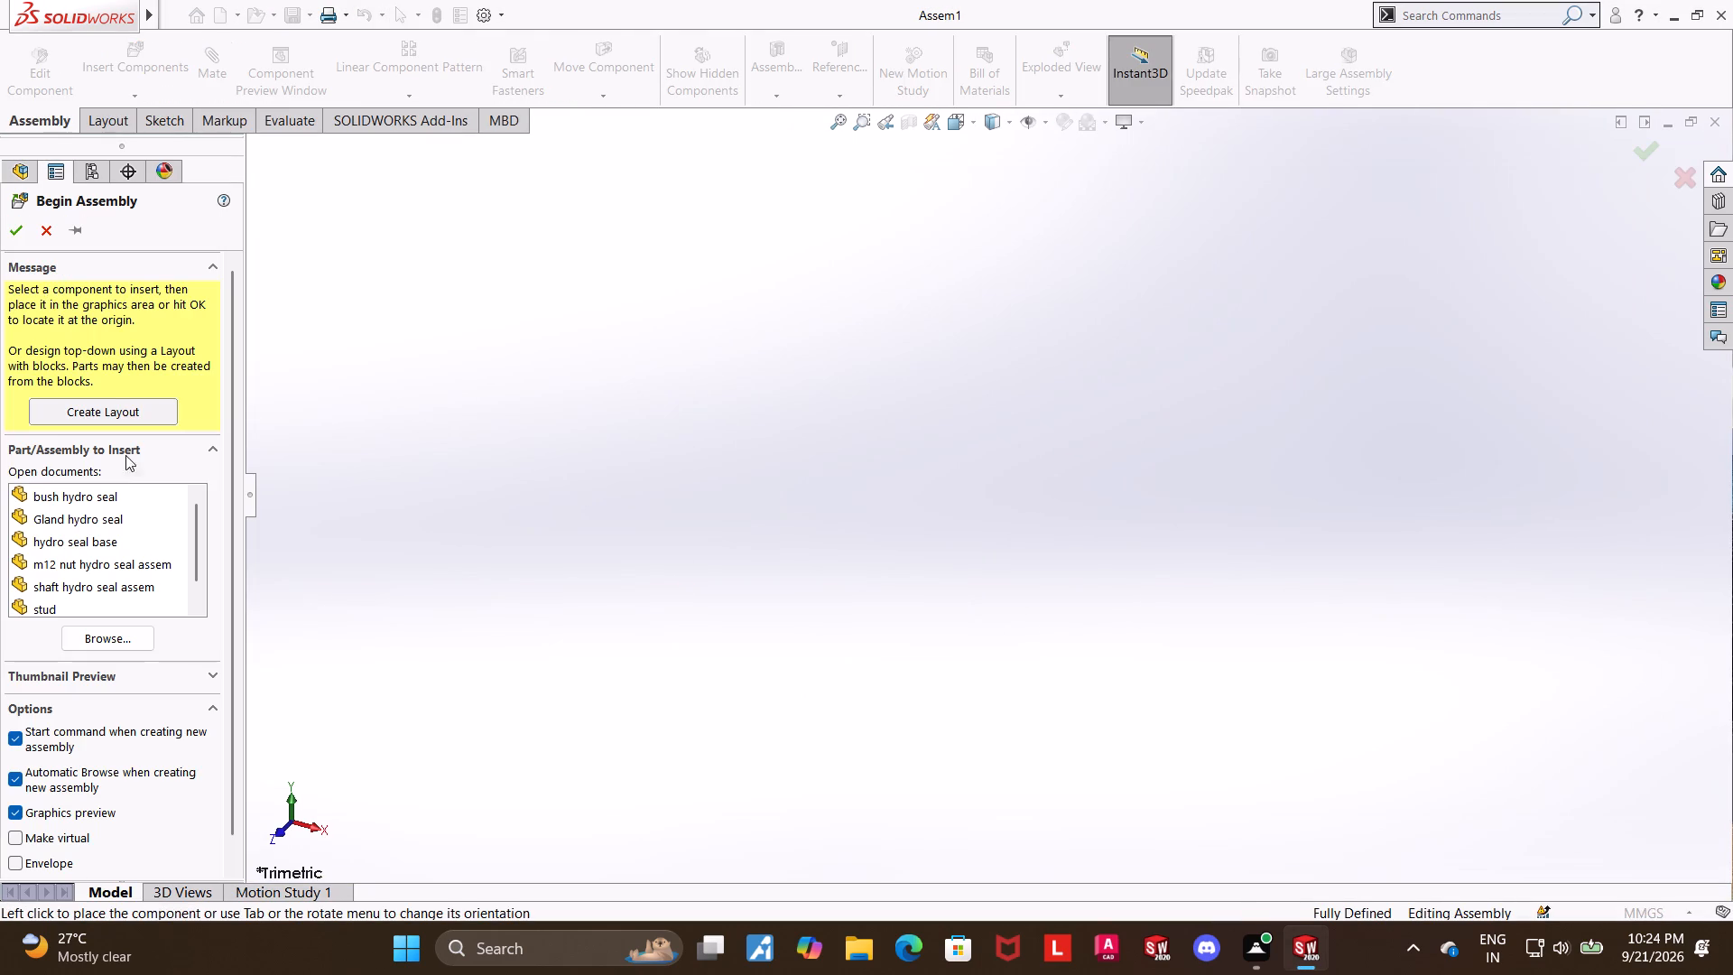
Insert the hydro seal base as the assembly's first component.
{"action": "left_click", "coordinate": [90, 543]}
{"action": "scroll", "coordinate": [950, 587], "scroll_direction": "up", "scroll_amount": 3}
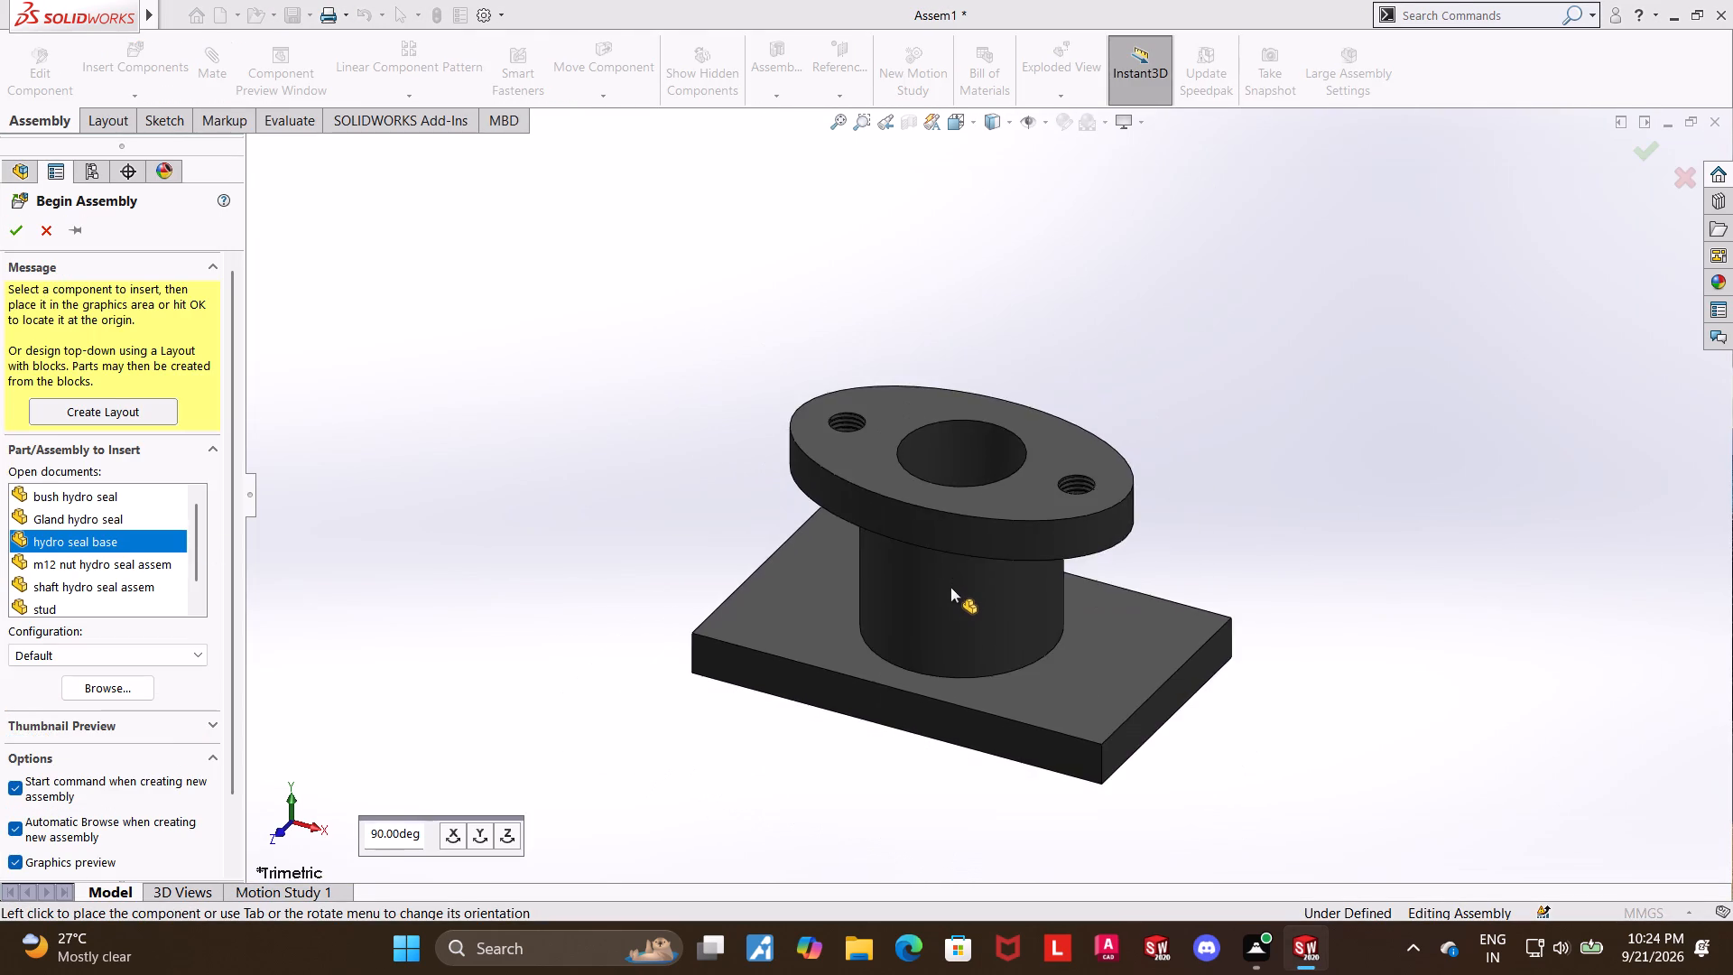
{"action": "left_click", "coordinate": [962, 576]}
Insert the Gland hydro seal part and place it freely above and beside the base.
{"action": "scroll", "coordinate": [907, 621], "scroll_direction": "up", "scroll_amount": 2}
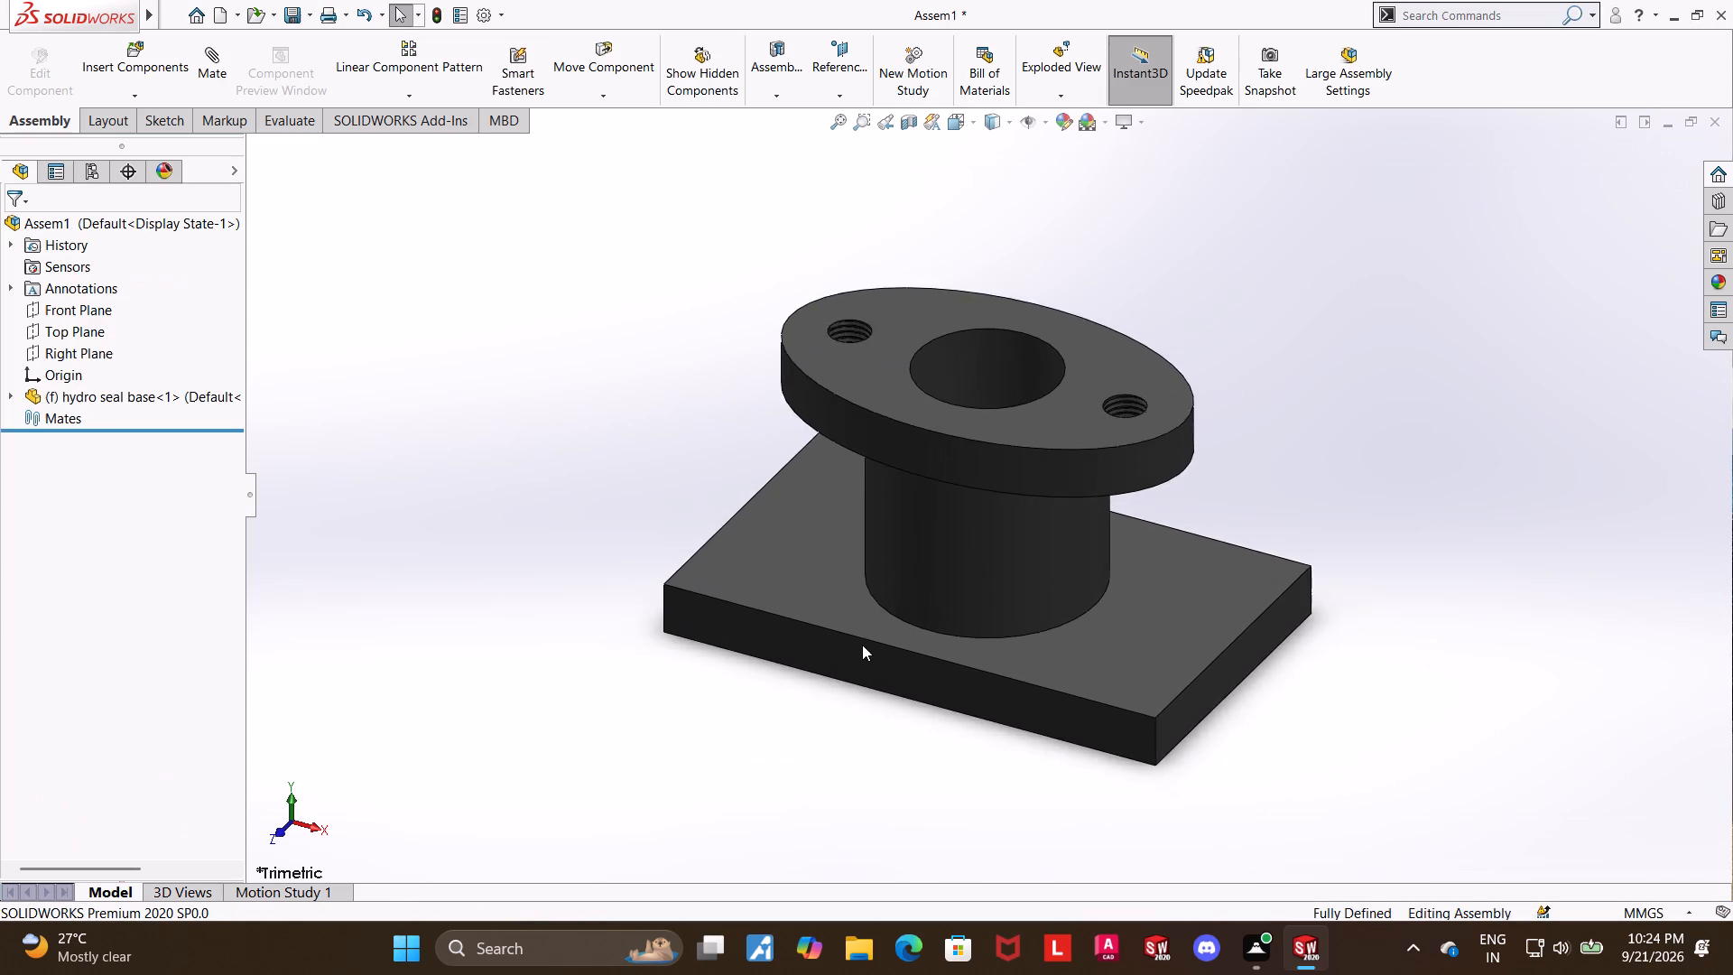
{"action": "scroll", "coordinate": [857, 649], "scroll_direction": "up", "scroll_amount": 5}
{"action": "middle_click_drag", "start_coordinate": [959, 543], "coordinate": [1159, 622]}
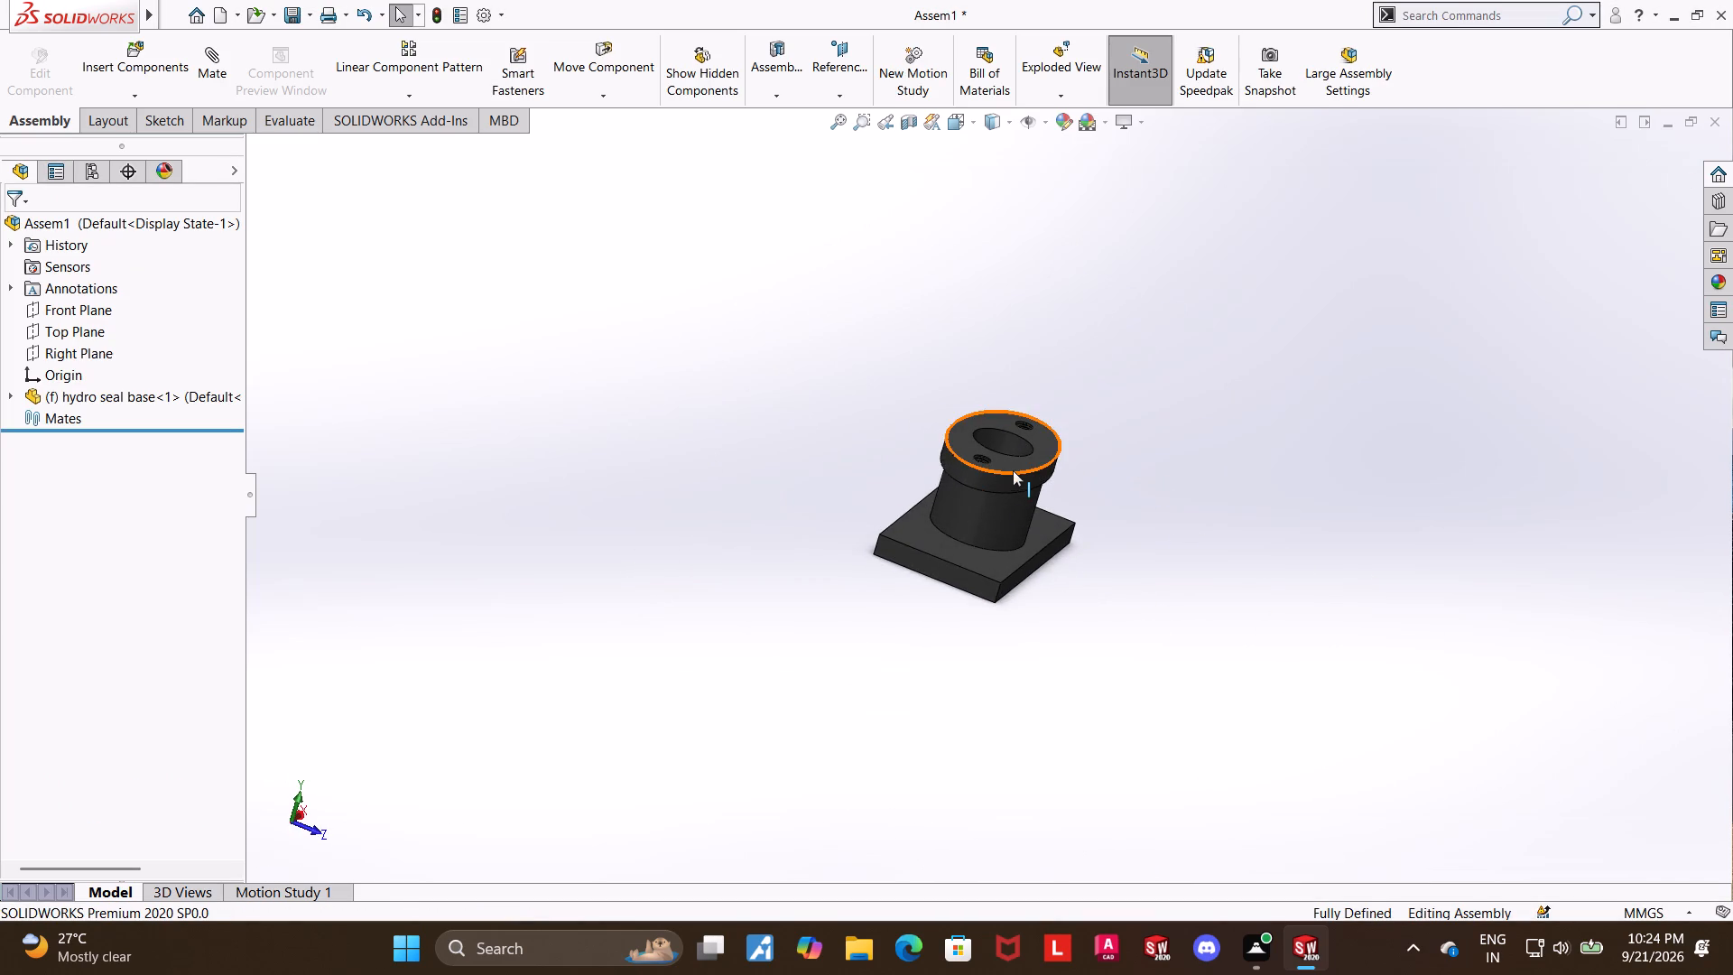
{"action": "scroll", "coordinate": [1013, 470], "scroll_direction": "down", "scroll_amount": 2}
{"action": "middle_click_drag", "start_coordinate": [1115, 486], "coordinate": [1074, 502]}
{"action": "scroll", "coordinate": [1088, 403], "scroll_direction": "down", "scroll_amount": 1}
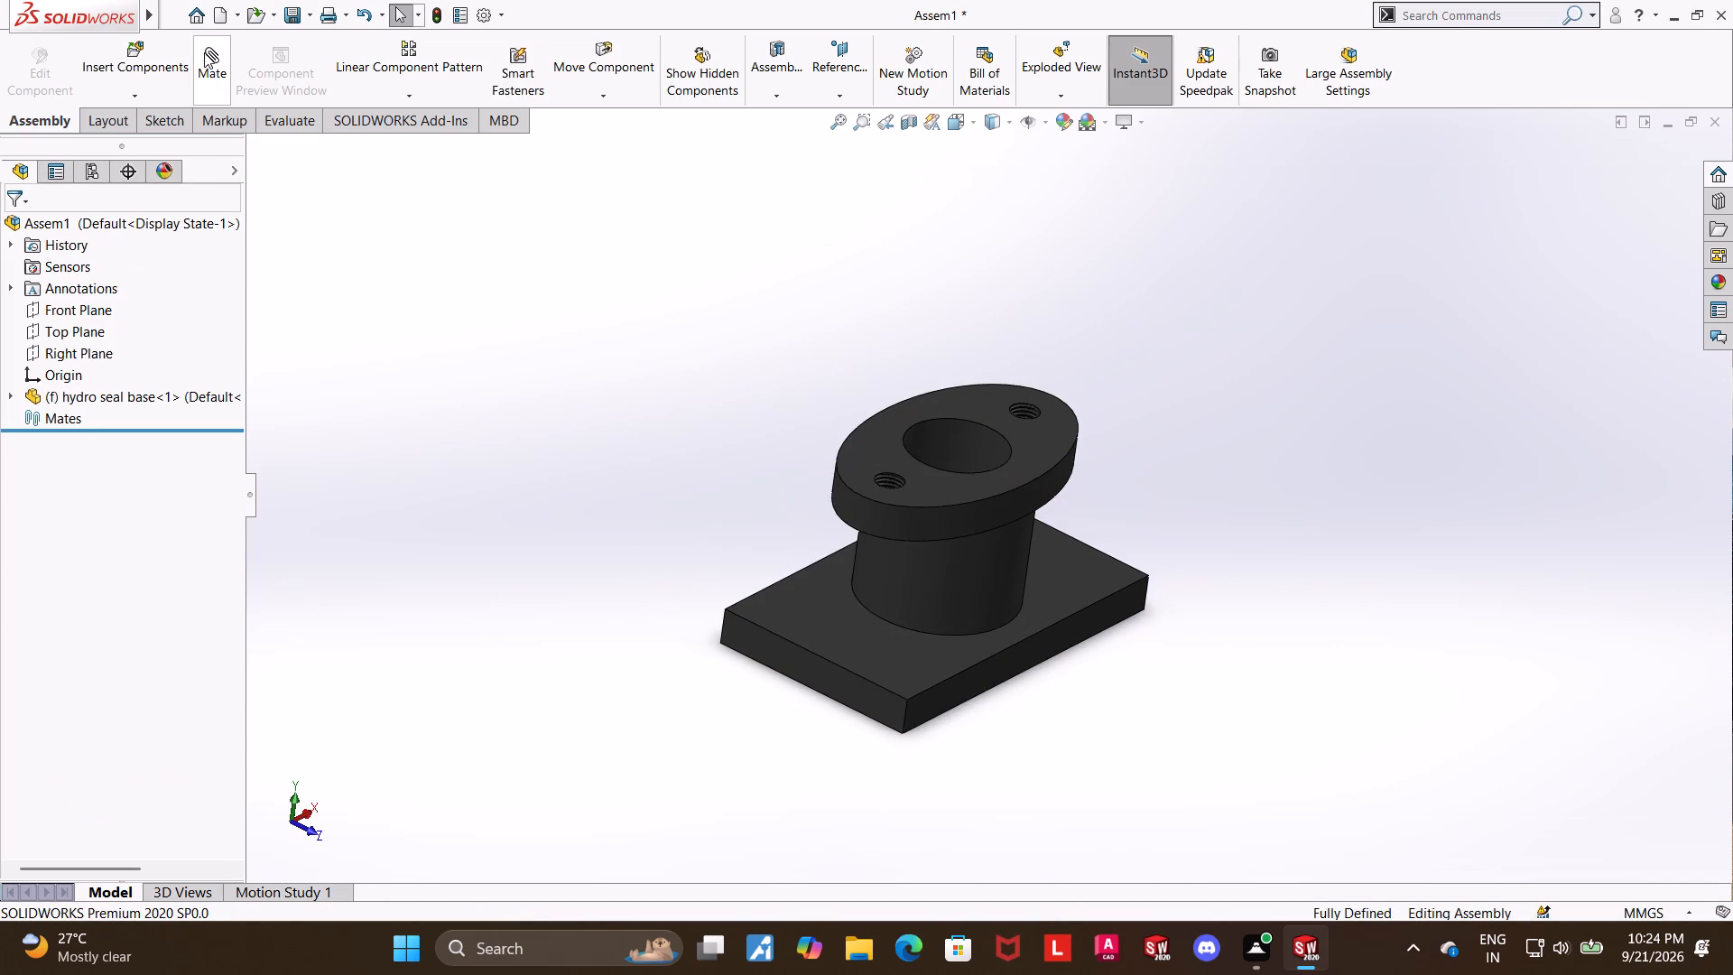
{"action": "left_click", "coordinate": [168, 49]}
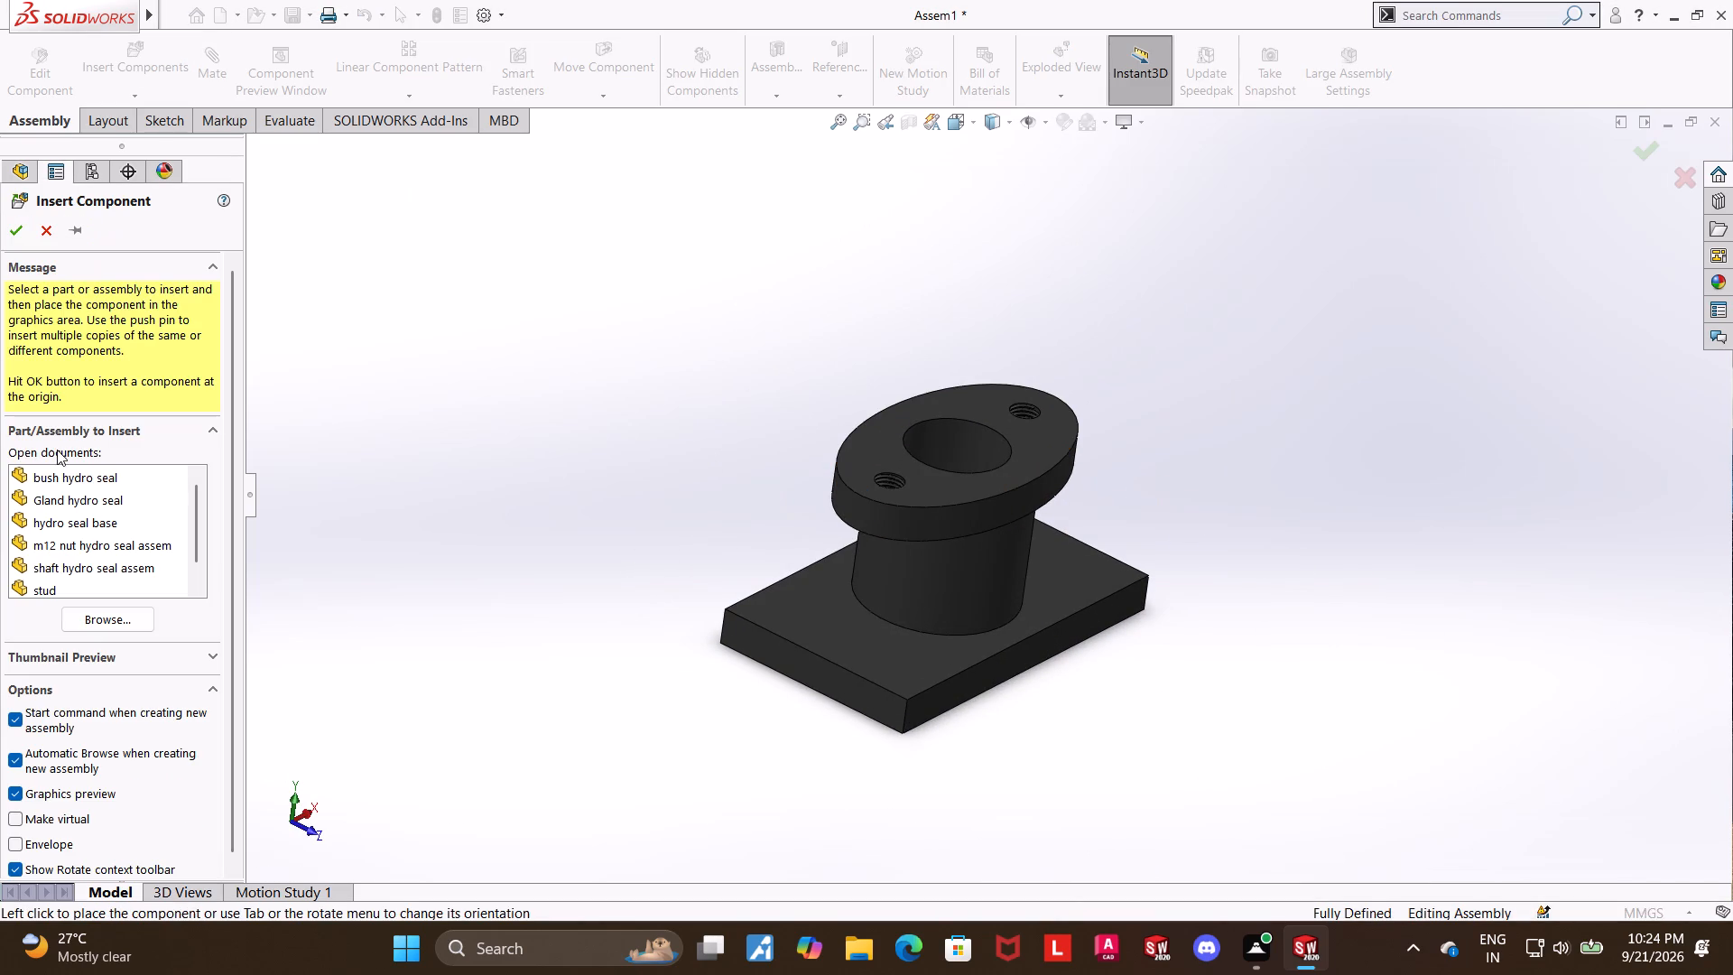
{"action": "left_click", "coordinate": [75, 506]}
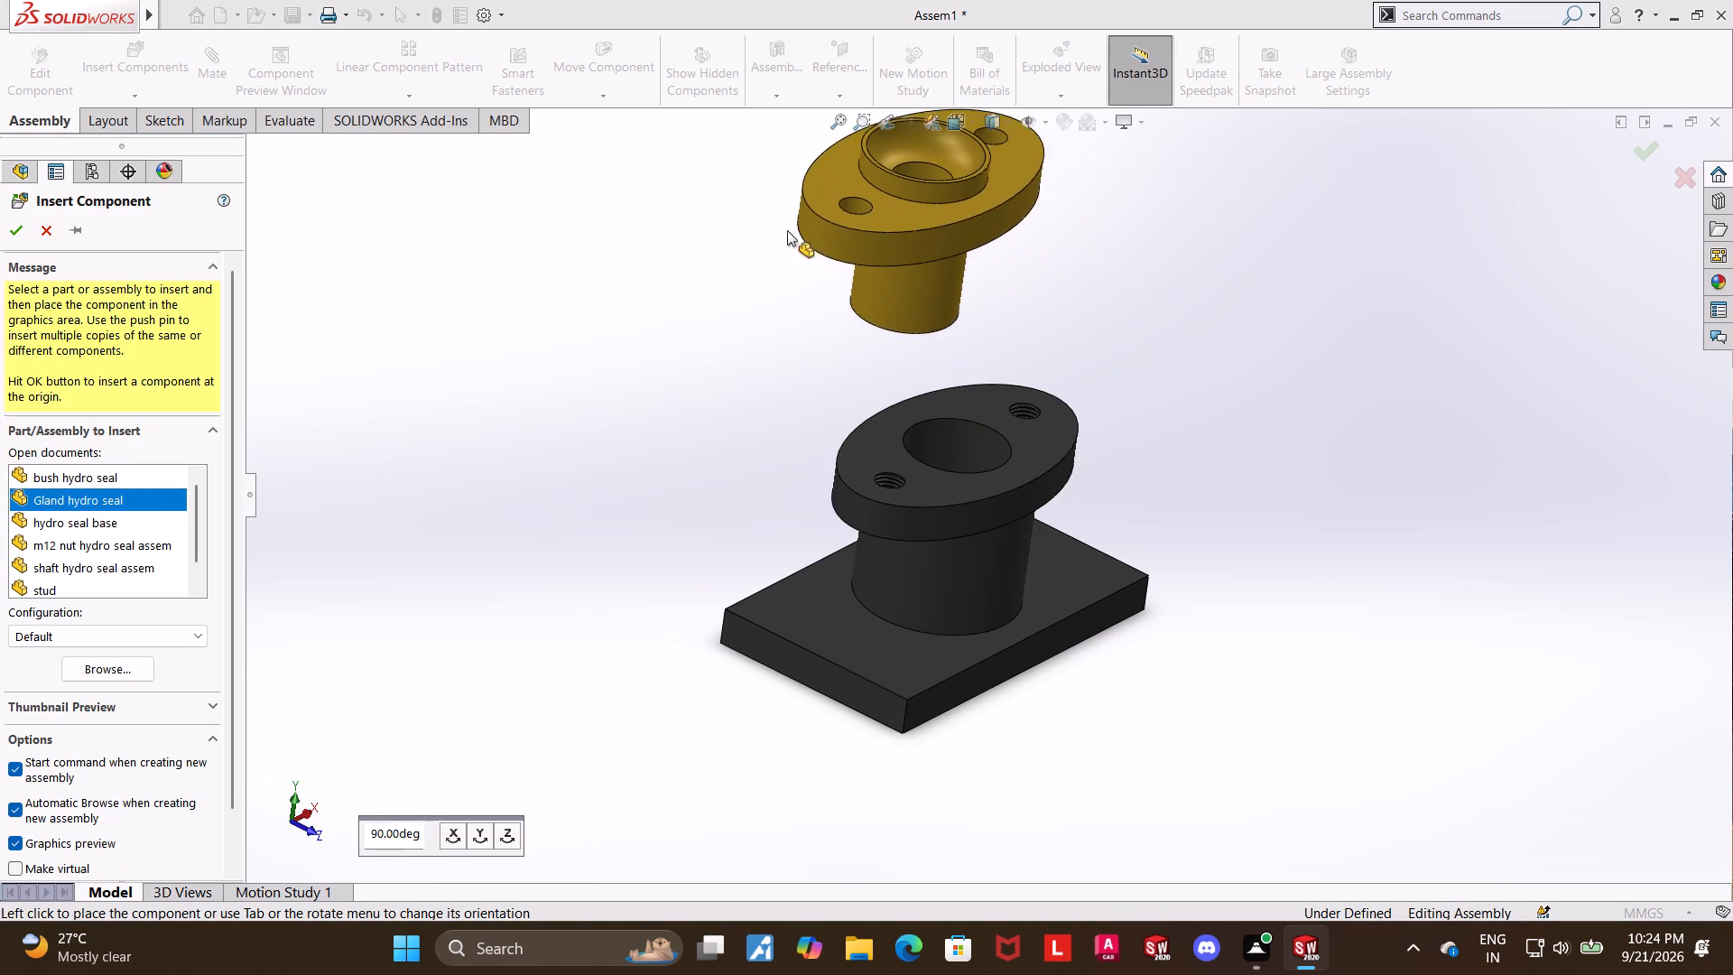
{"action": "left_click", "coordinate": [634, 259]}
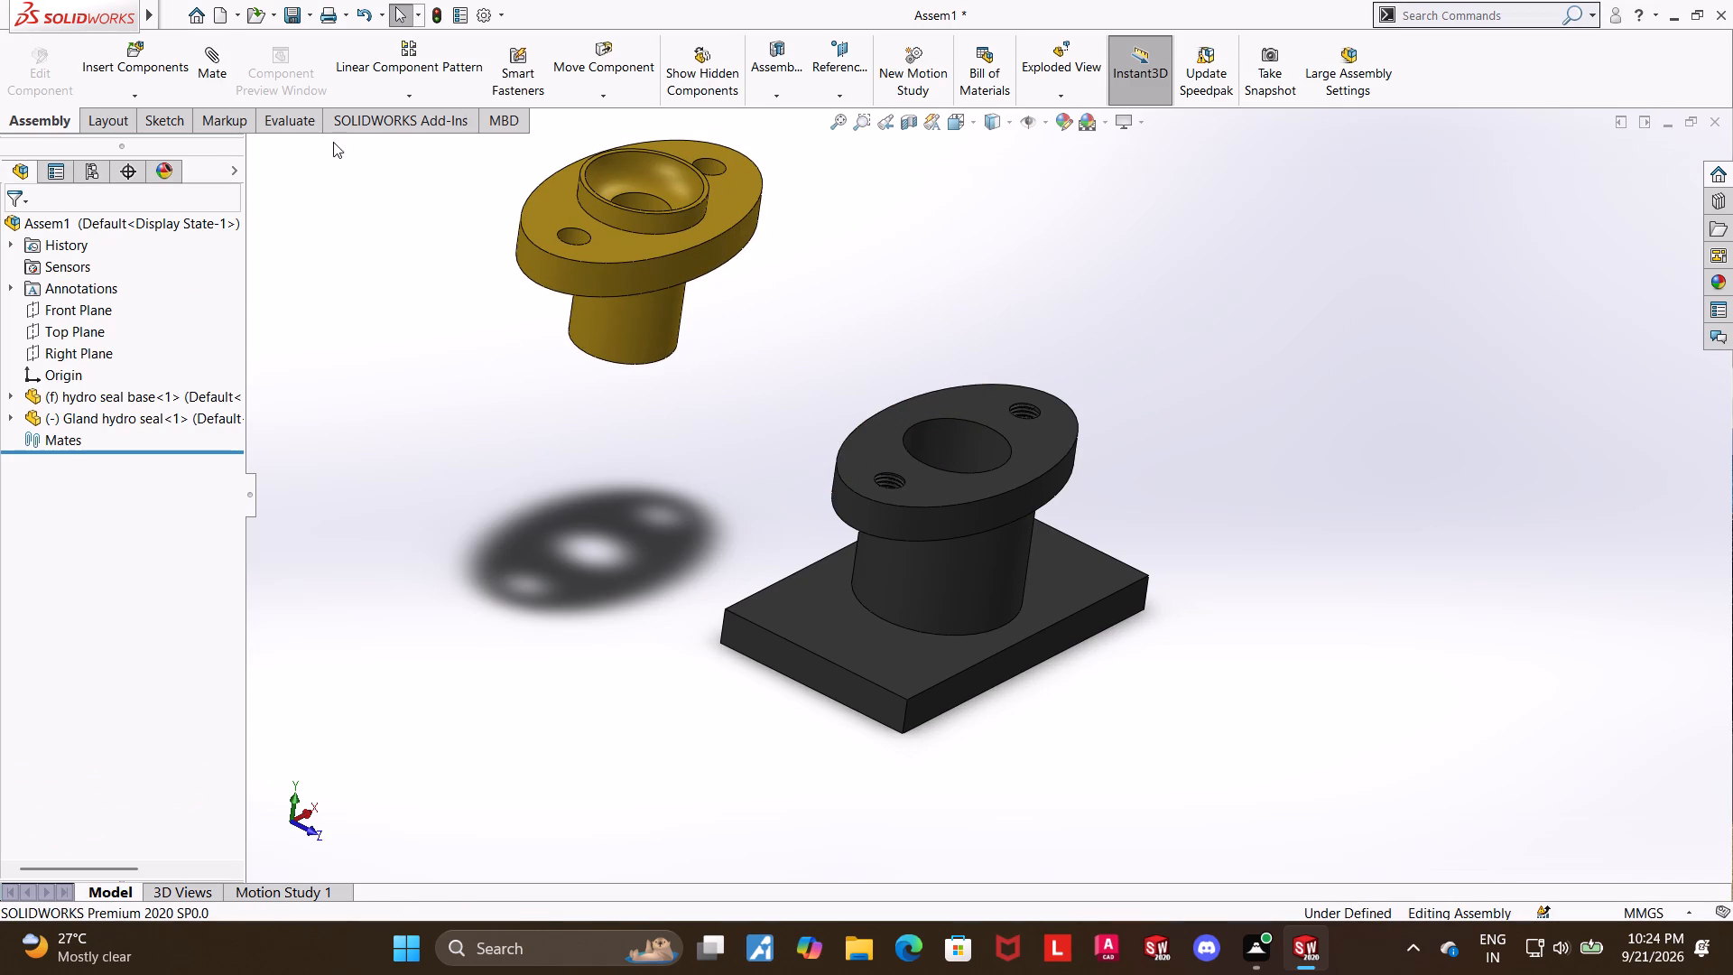
Insert one stud and place it freely below the gland, beside the base.
{"action": "left_click", "coordinate": [162, 45]}
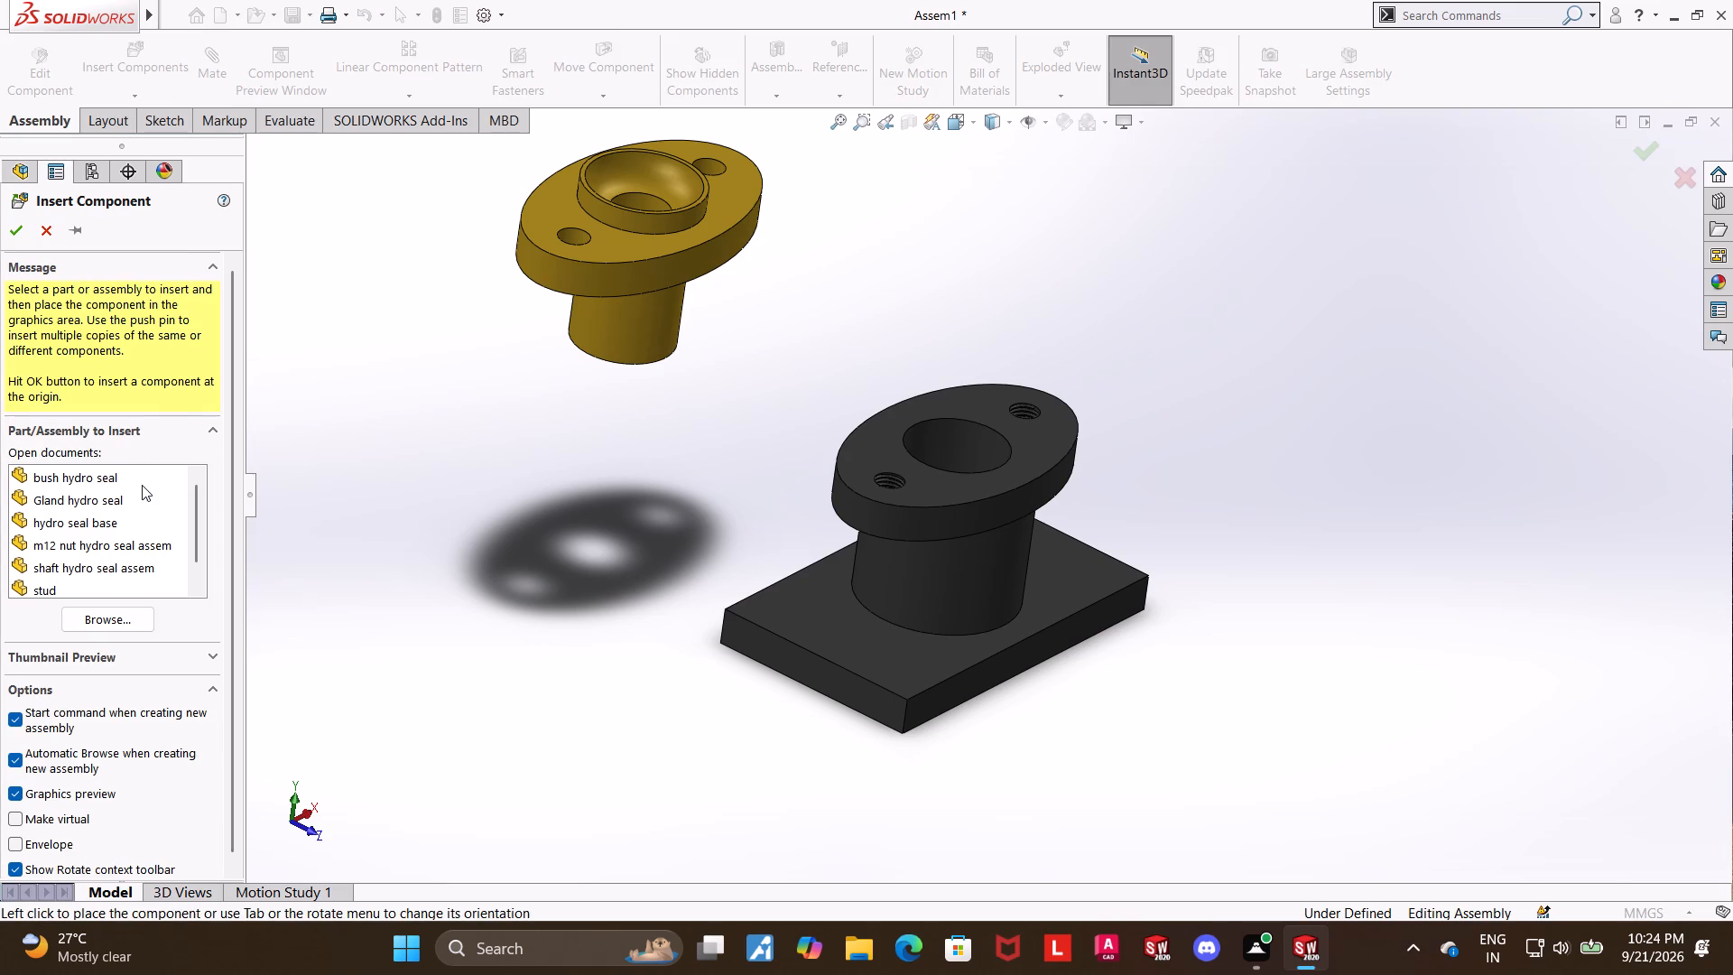
{"action": "scroll", "coordinate": [45, 577], "scroll_direction": "down", "scroll_amount": 2}
{"action": "left_click", "coordinate": [45, 564]}
{"action": "left_click", "coordinate": [572, 525]}
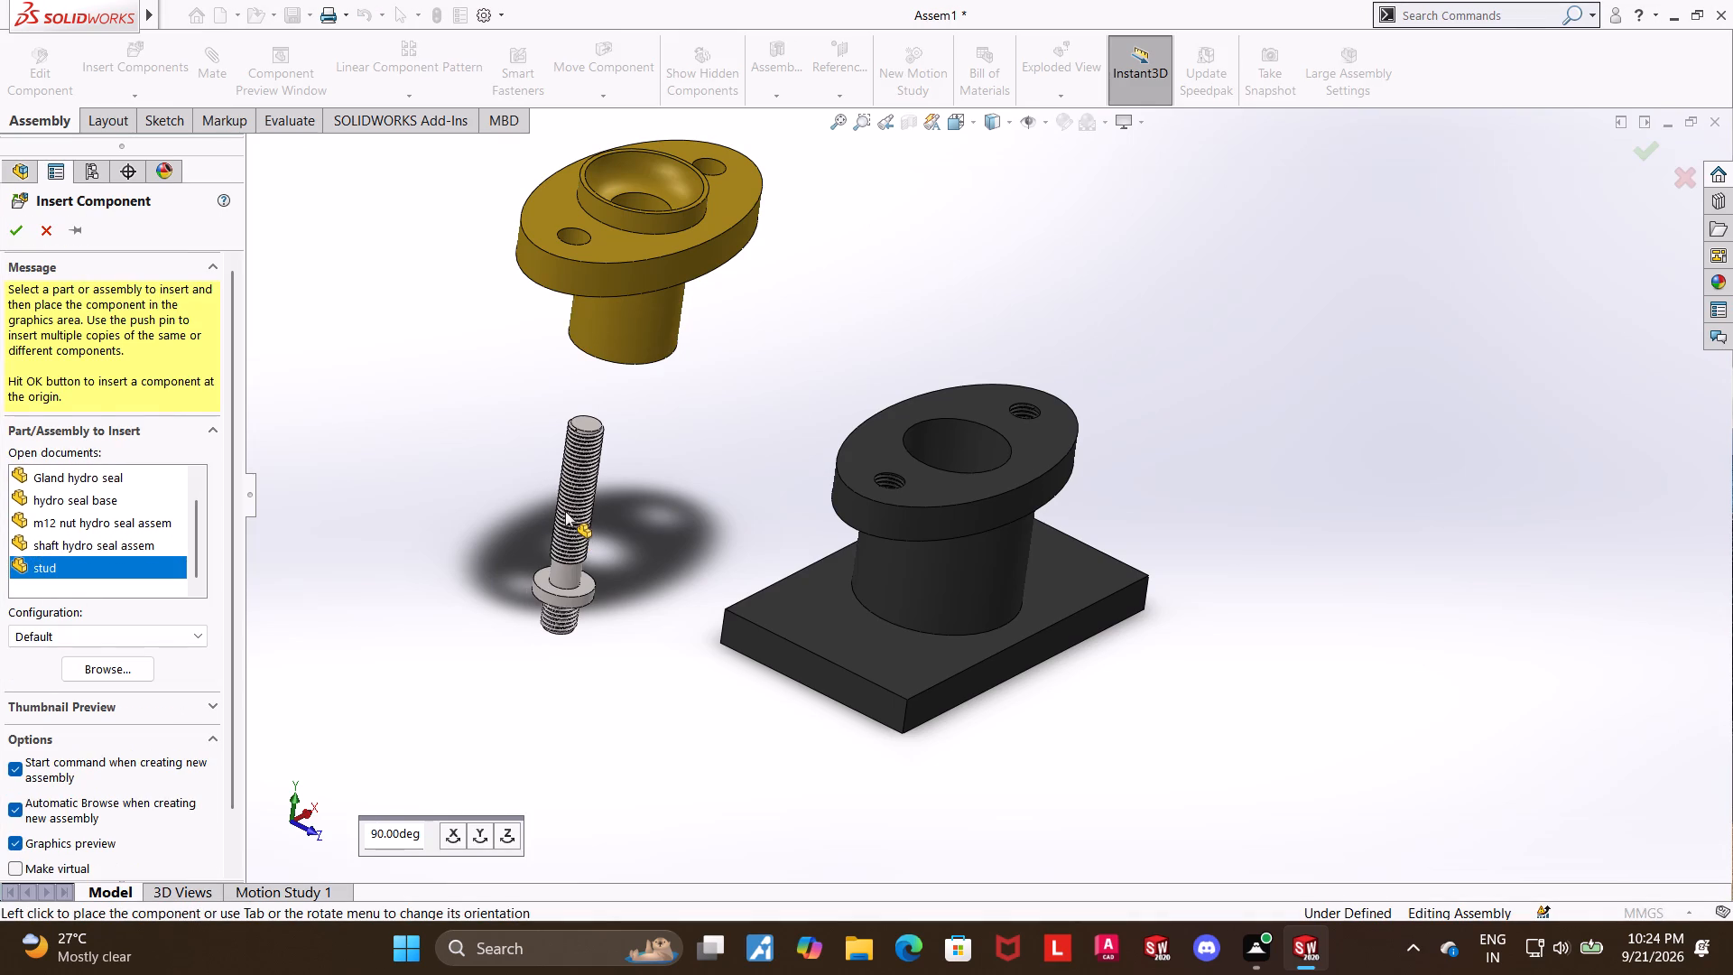
Add a coincident mate between the circular edge at the stud's lower end and the rim of one threaded hole in the base flange.
{"action": "scroll", "coordinate": [570, 603], "scroll_direction": "down", "scroll_amount": 4}
{"action": "middle_click_drag", "start_coordinate": [792, 499], "coordinate": [810, 385]}
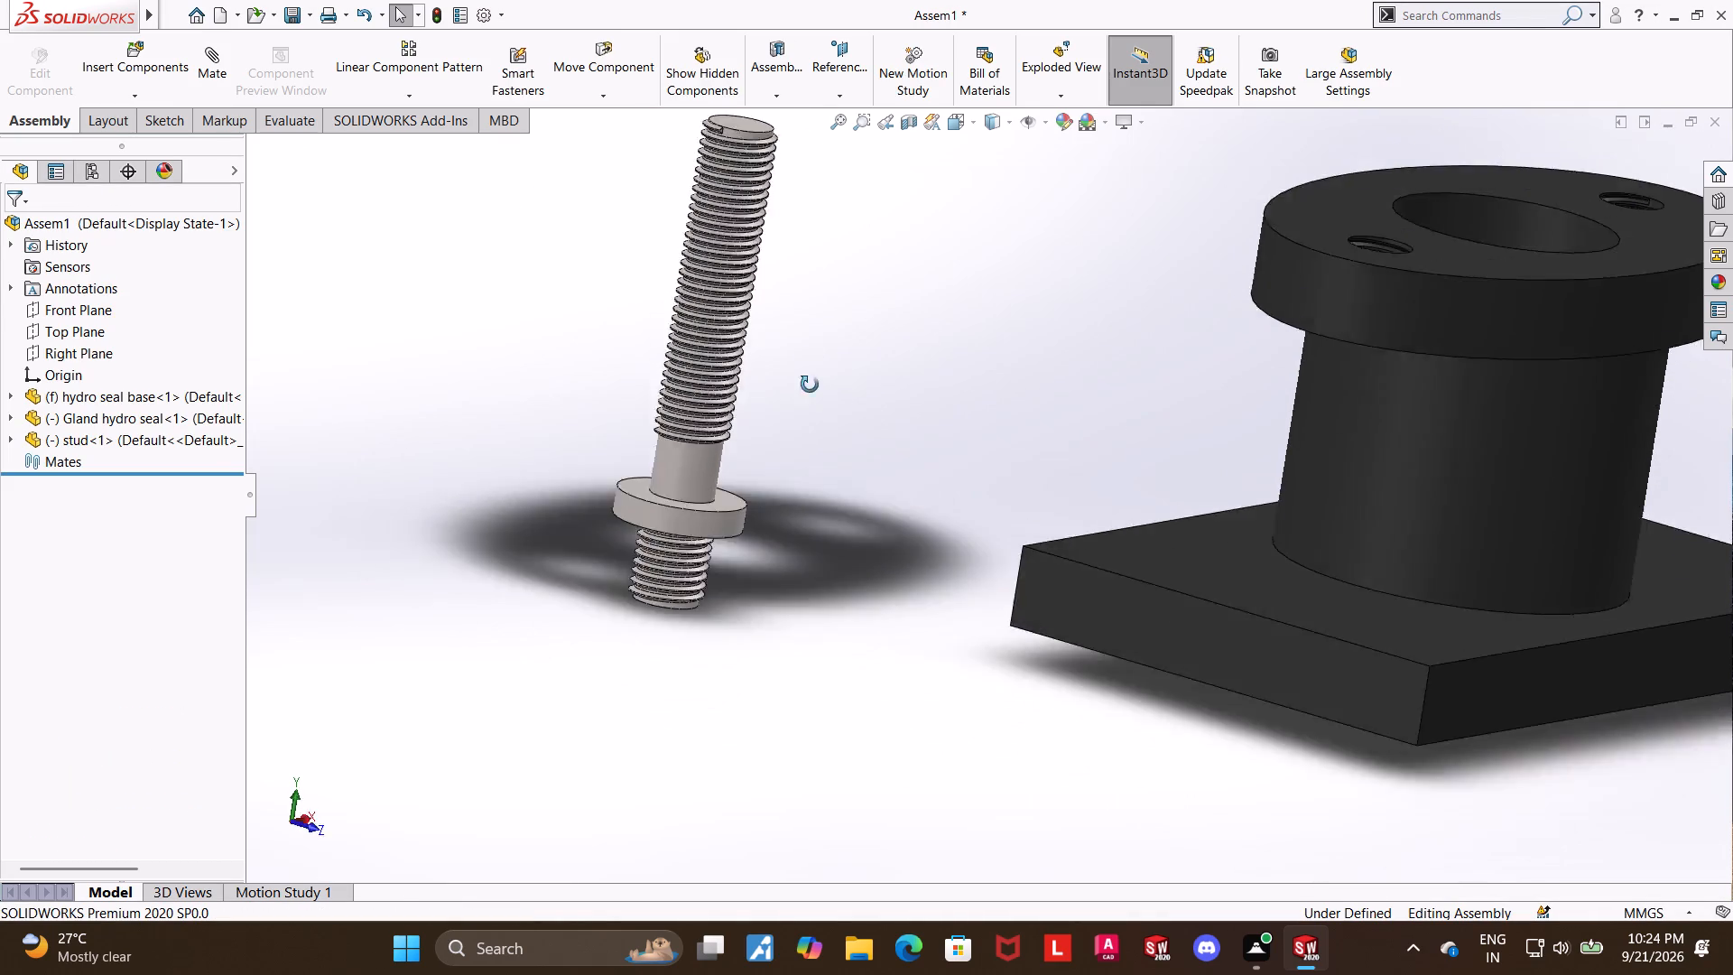
{"action": "middle_click_drag", "start_coordinate": [810, 385], "coordinate": [819, 339]}
{"action": "scroll", "coordinate": [819, 339], "scroll_direction": "down", "scroll_amount": 1}
{"action": "left_click", "coordinate": [697, 553]}
{"action": "scroll", "coordinate": [866, 535], "scroll_direction": "up", "scroll_amount": 5}
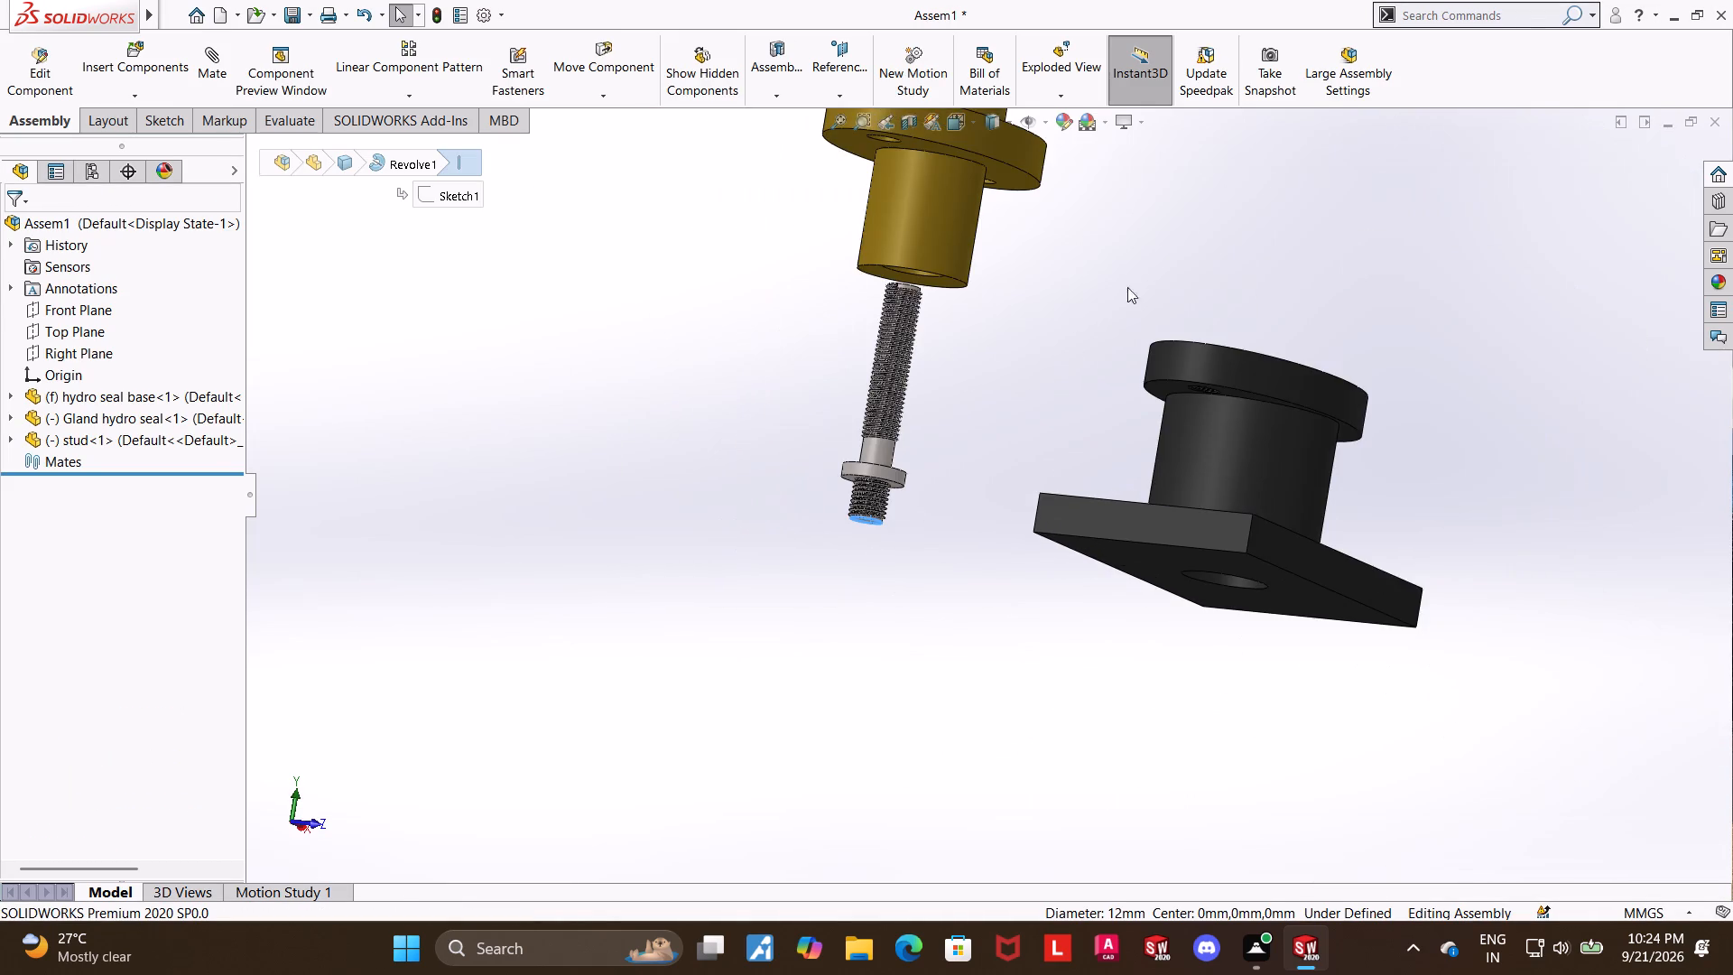
{"action": "middle_click_drag", "start_coordinate": [1191, 274], "coordinate": [1082, 606]}
{"action": "scroll", "coordinate": [1095, 497], "scroll_direction": "down", "scroll_amount": 5}
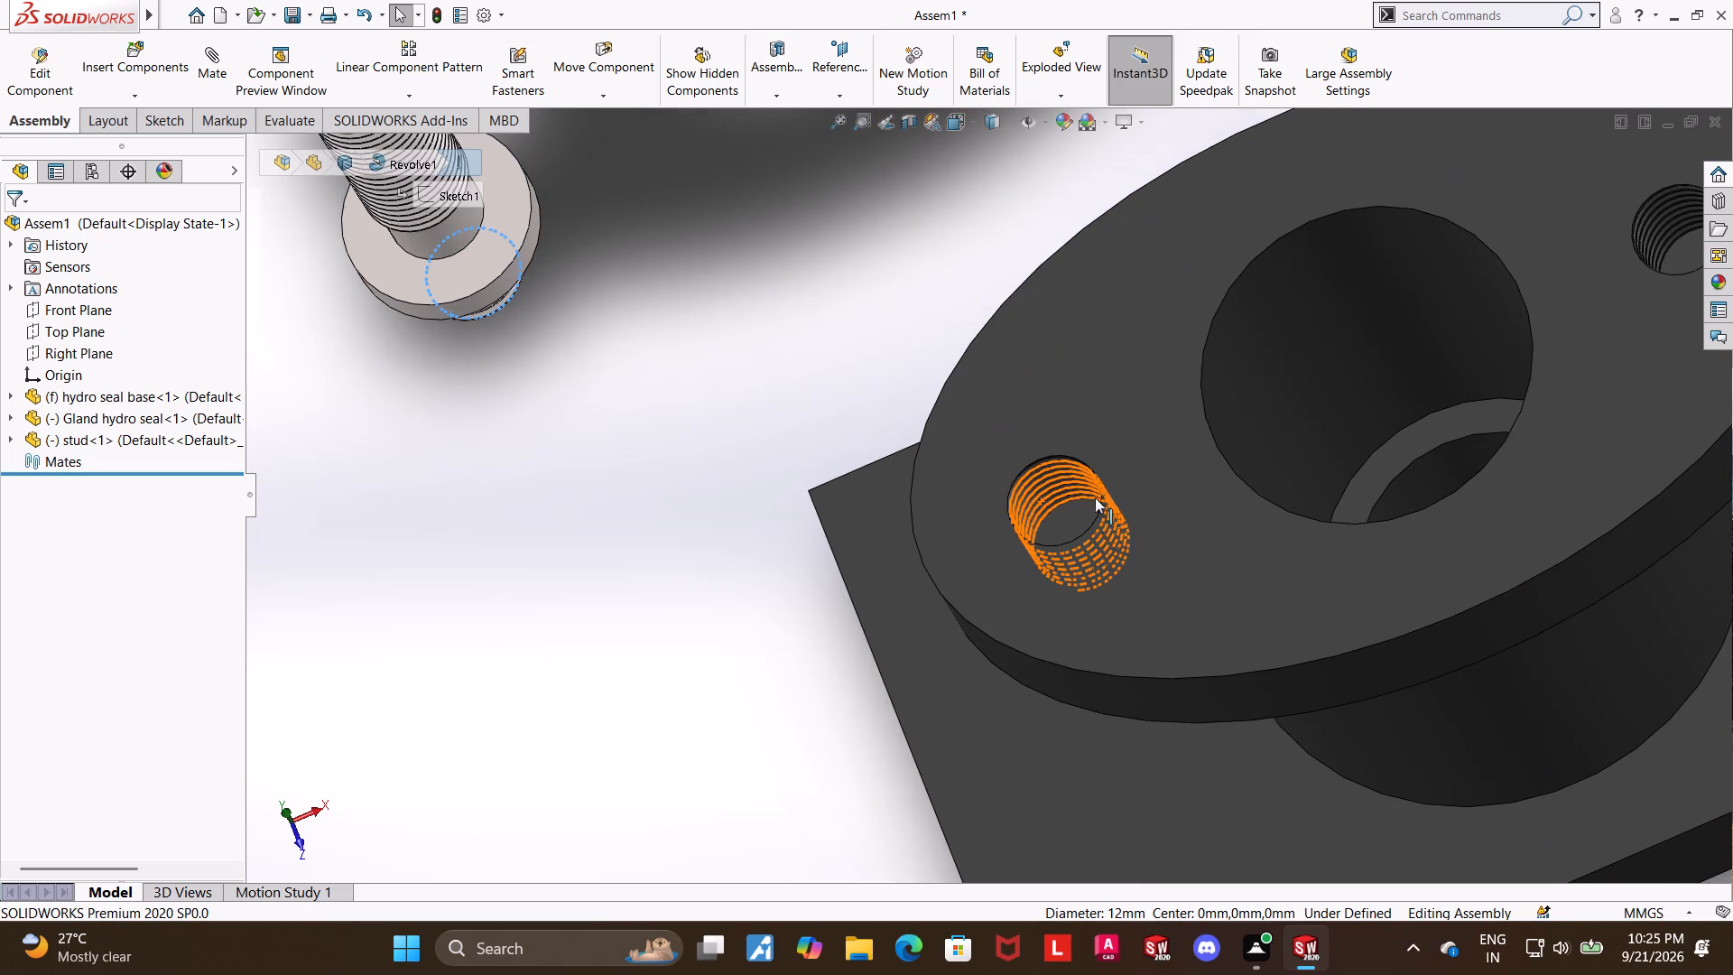
{"action": "scroll", "coordinate": [1095, 497], "scroll_direction": "down", "scroll_amount": 1}
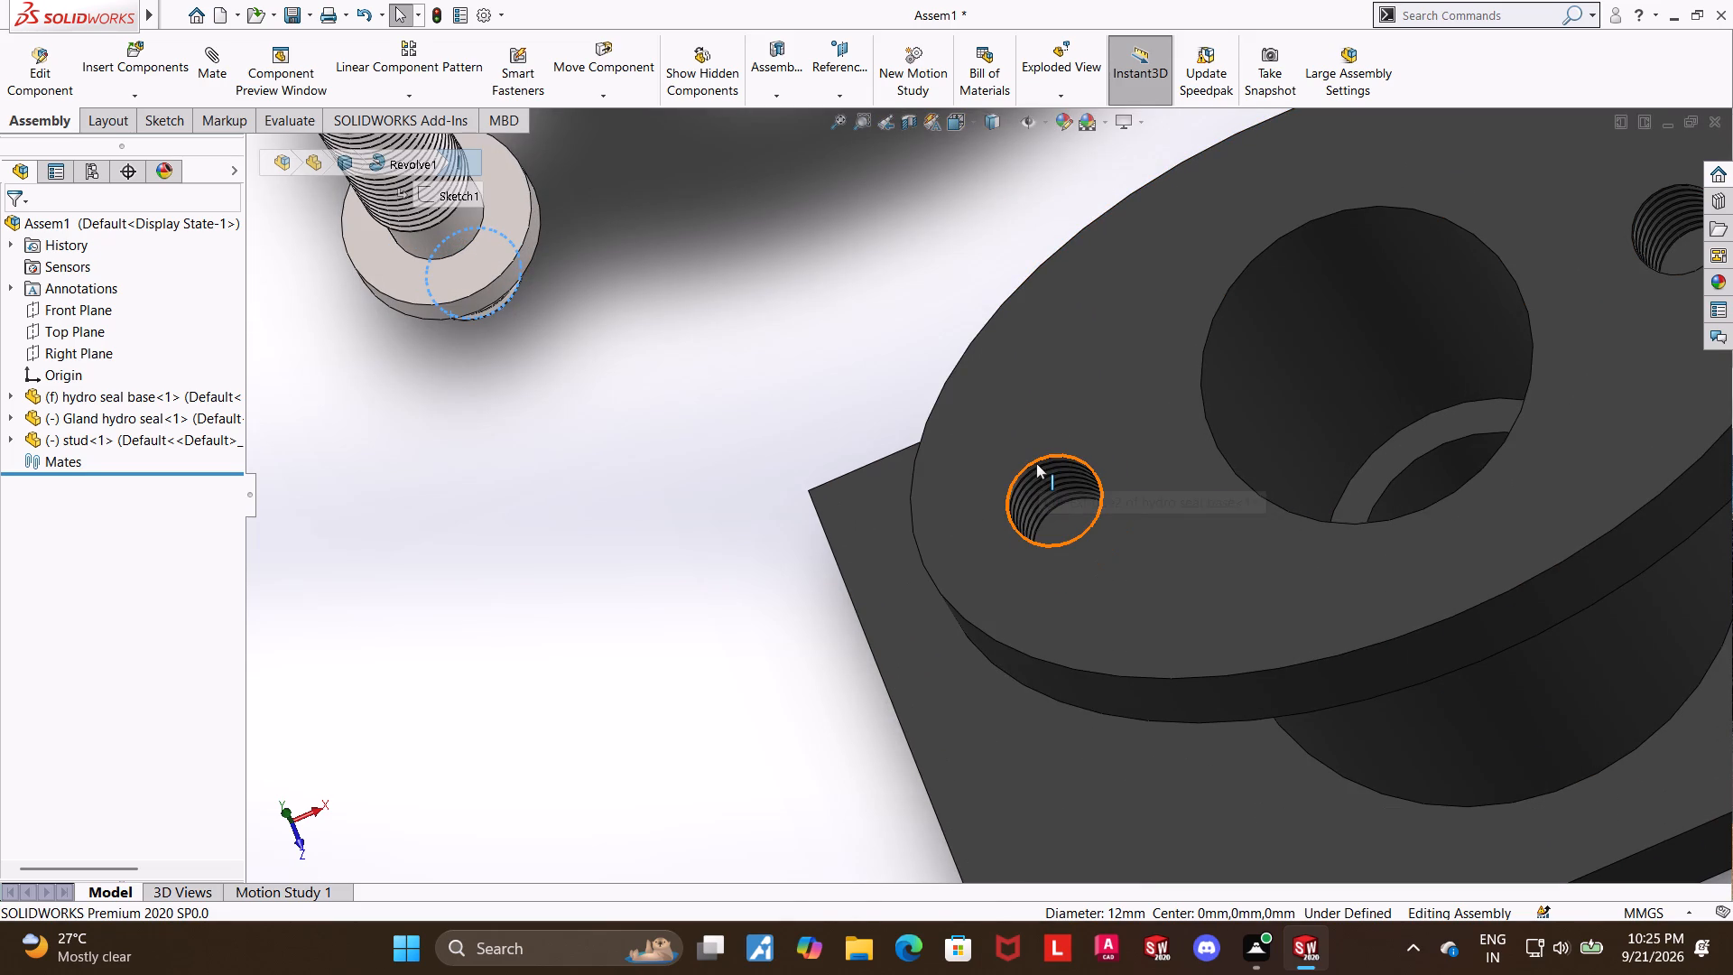
{"action": "left_click", "coordinate": [1036, 463], "text": "ctrl"}
{"action": "left_click", "coordinate": [221, 69]}
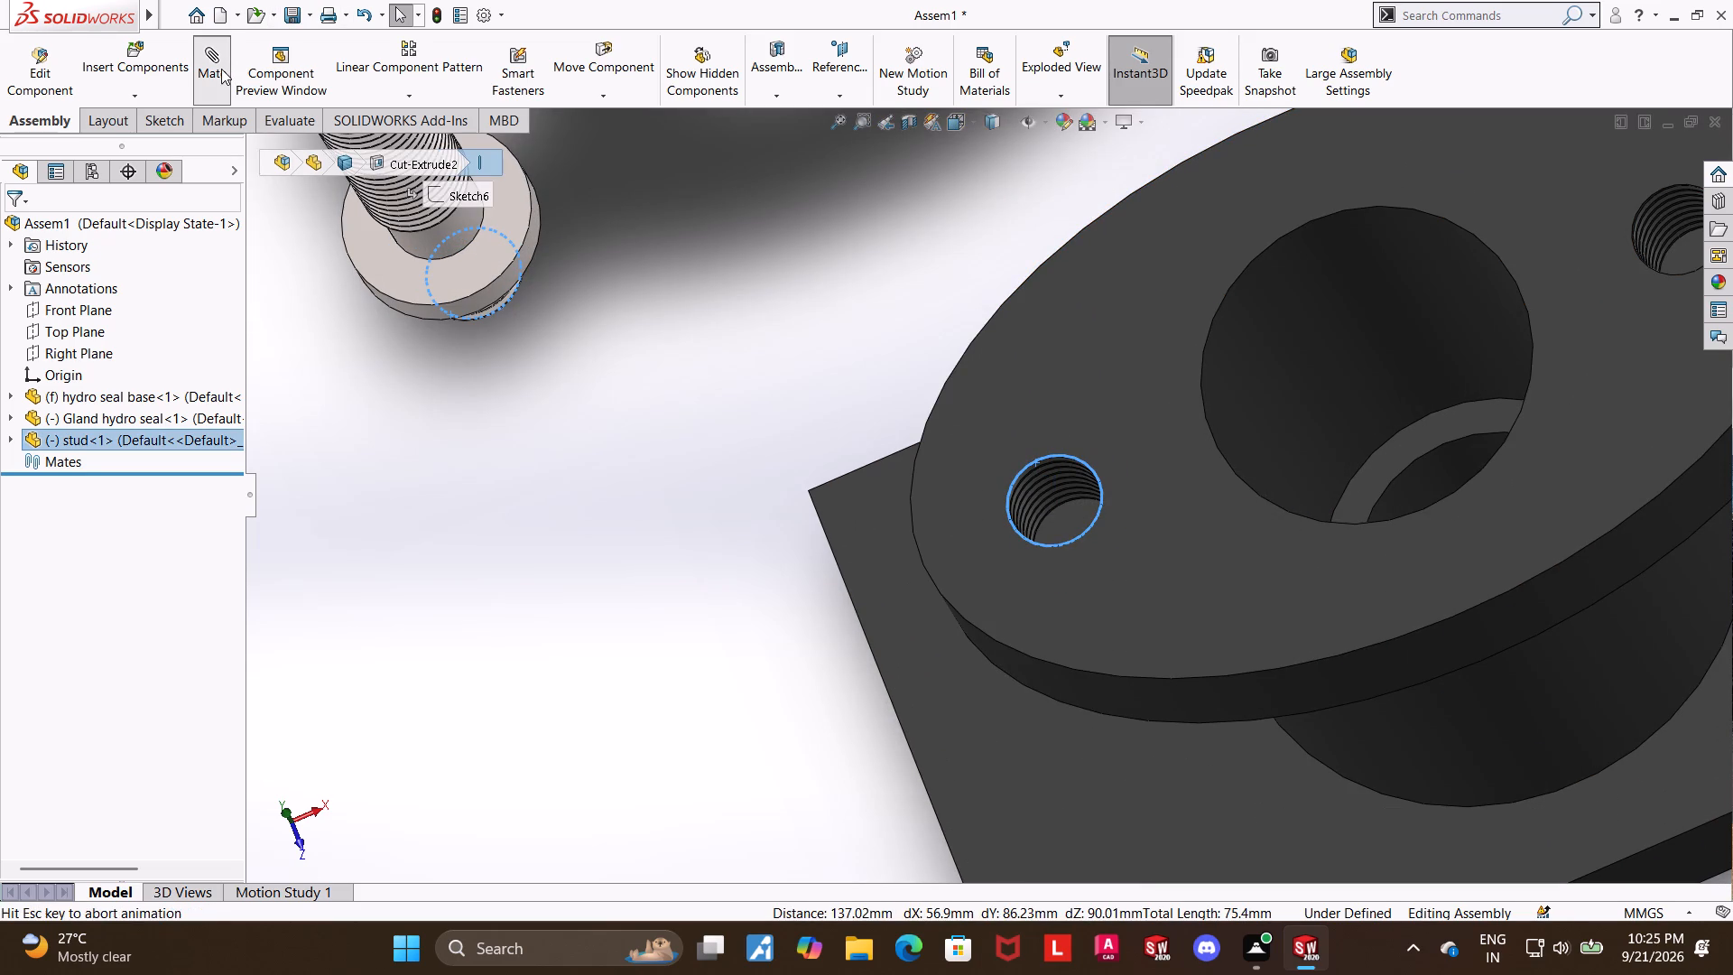
{"action": "left_click", "coordinate": [18, 224]}
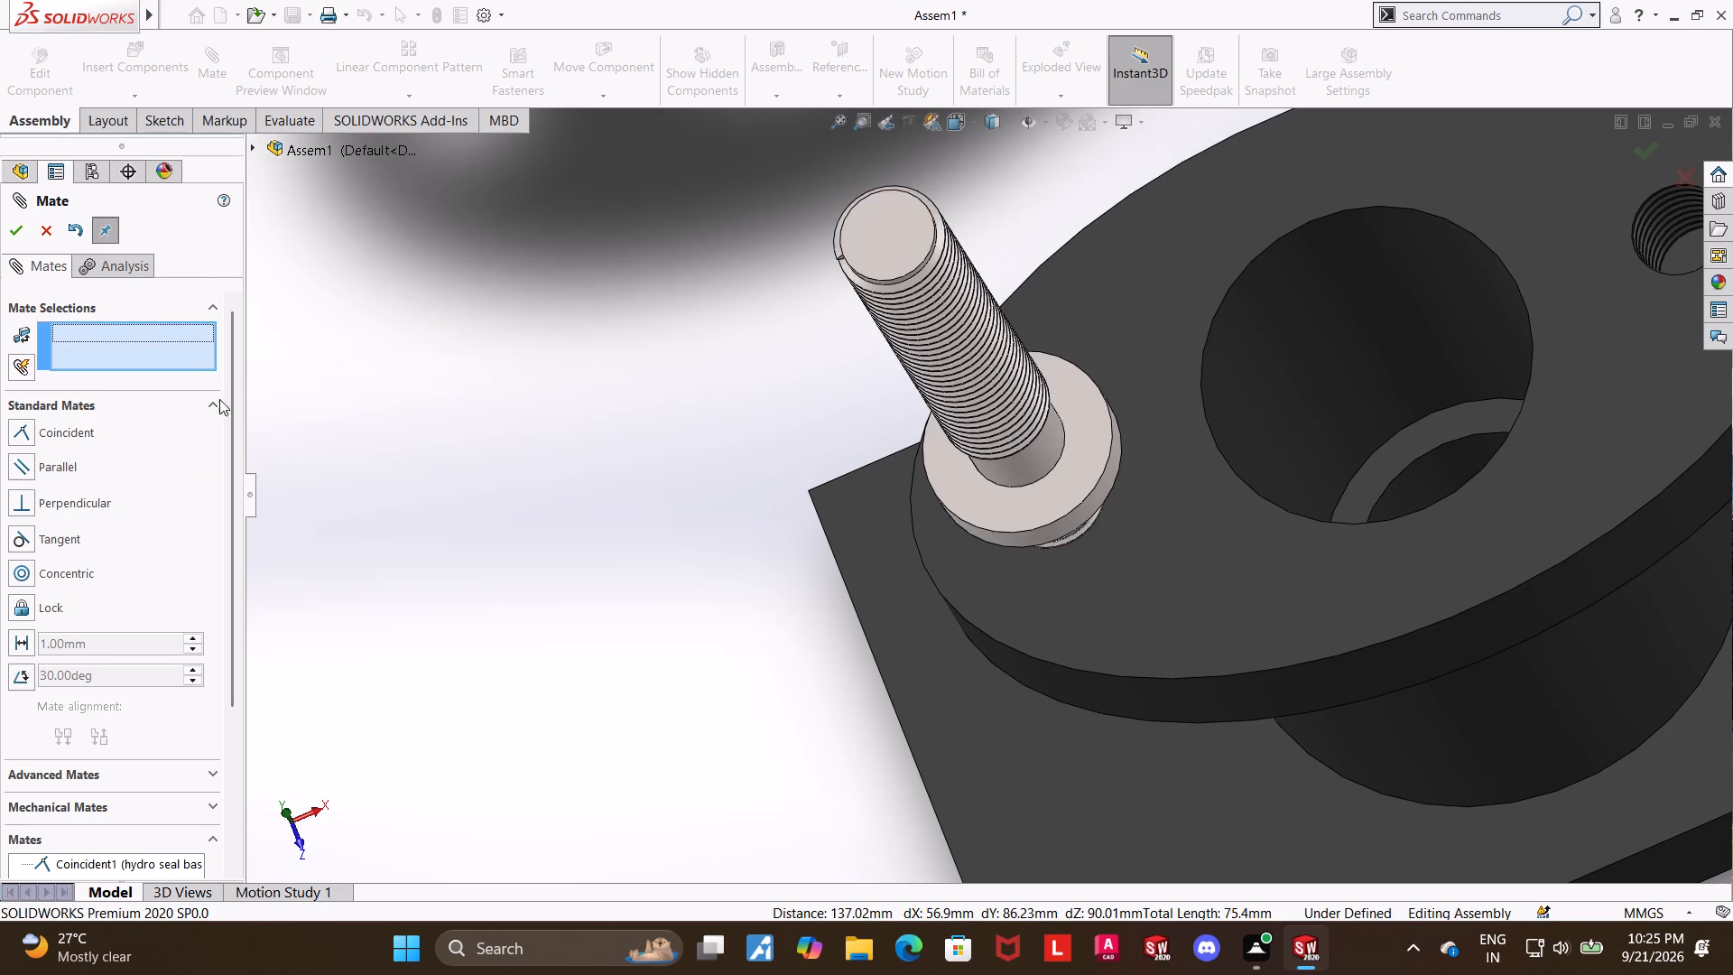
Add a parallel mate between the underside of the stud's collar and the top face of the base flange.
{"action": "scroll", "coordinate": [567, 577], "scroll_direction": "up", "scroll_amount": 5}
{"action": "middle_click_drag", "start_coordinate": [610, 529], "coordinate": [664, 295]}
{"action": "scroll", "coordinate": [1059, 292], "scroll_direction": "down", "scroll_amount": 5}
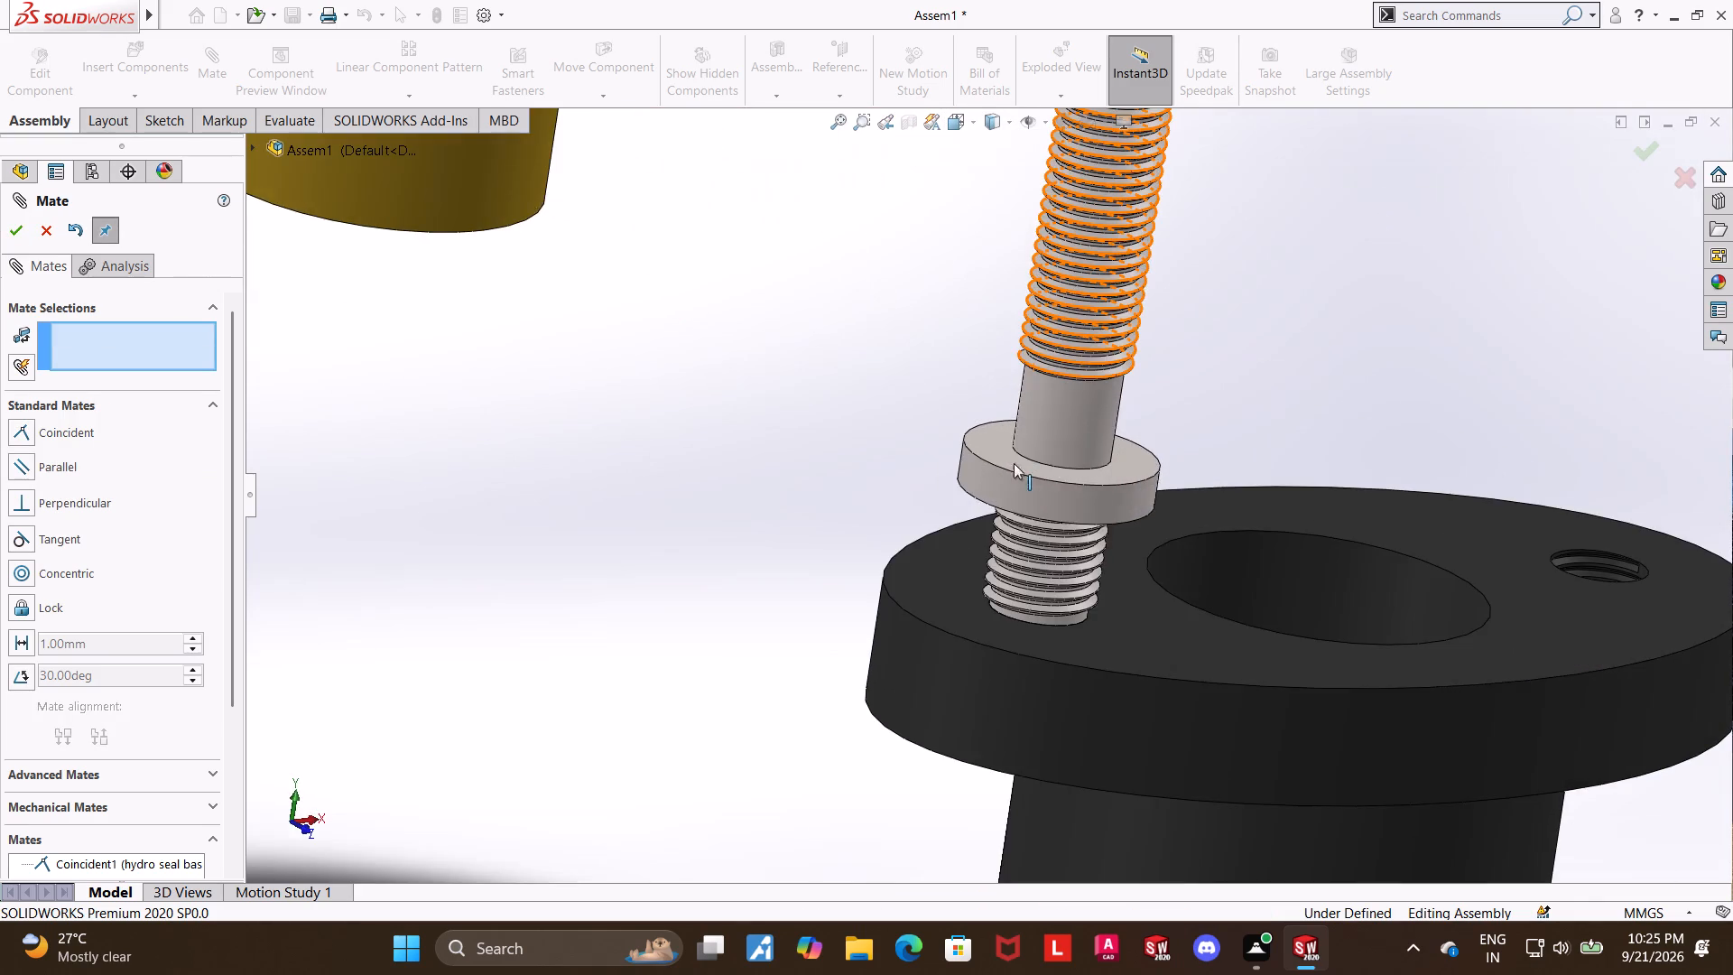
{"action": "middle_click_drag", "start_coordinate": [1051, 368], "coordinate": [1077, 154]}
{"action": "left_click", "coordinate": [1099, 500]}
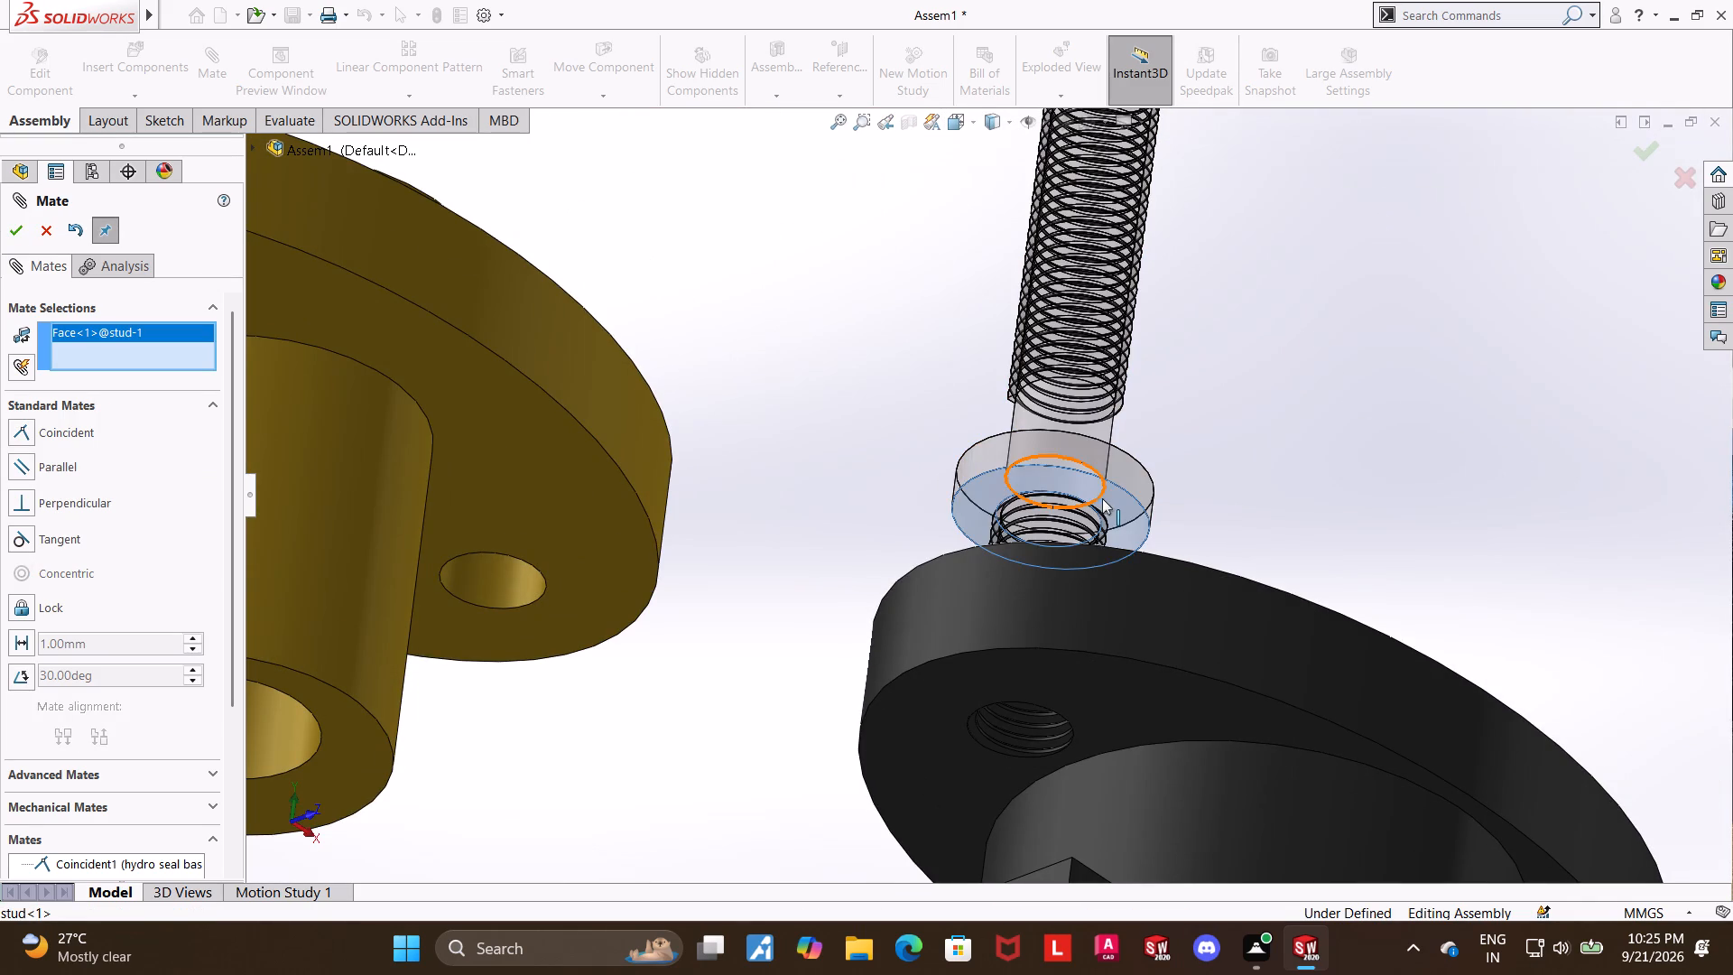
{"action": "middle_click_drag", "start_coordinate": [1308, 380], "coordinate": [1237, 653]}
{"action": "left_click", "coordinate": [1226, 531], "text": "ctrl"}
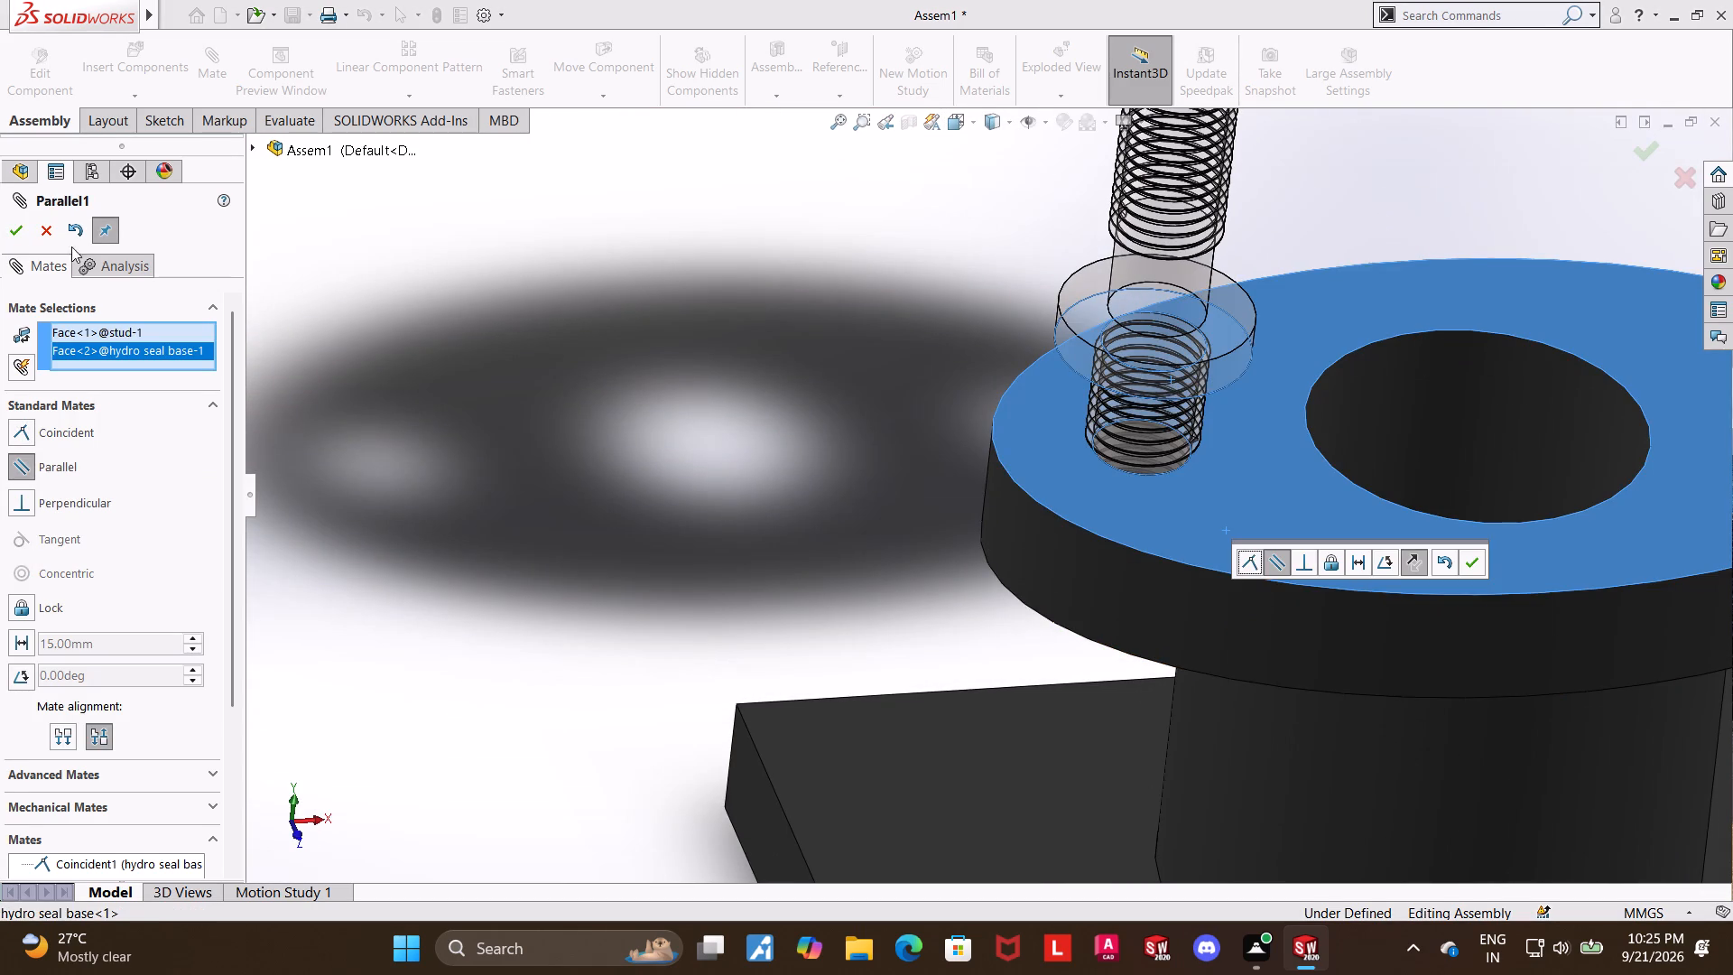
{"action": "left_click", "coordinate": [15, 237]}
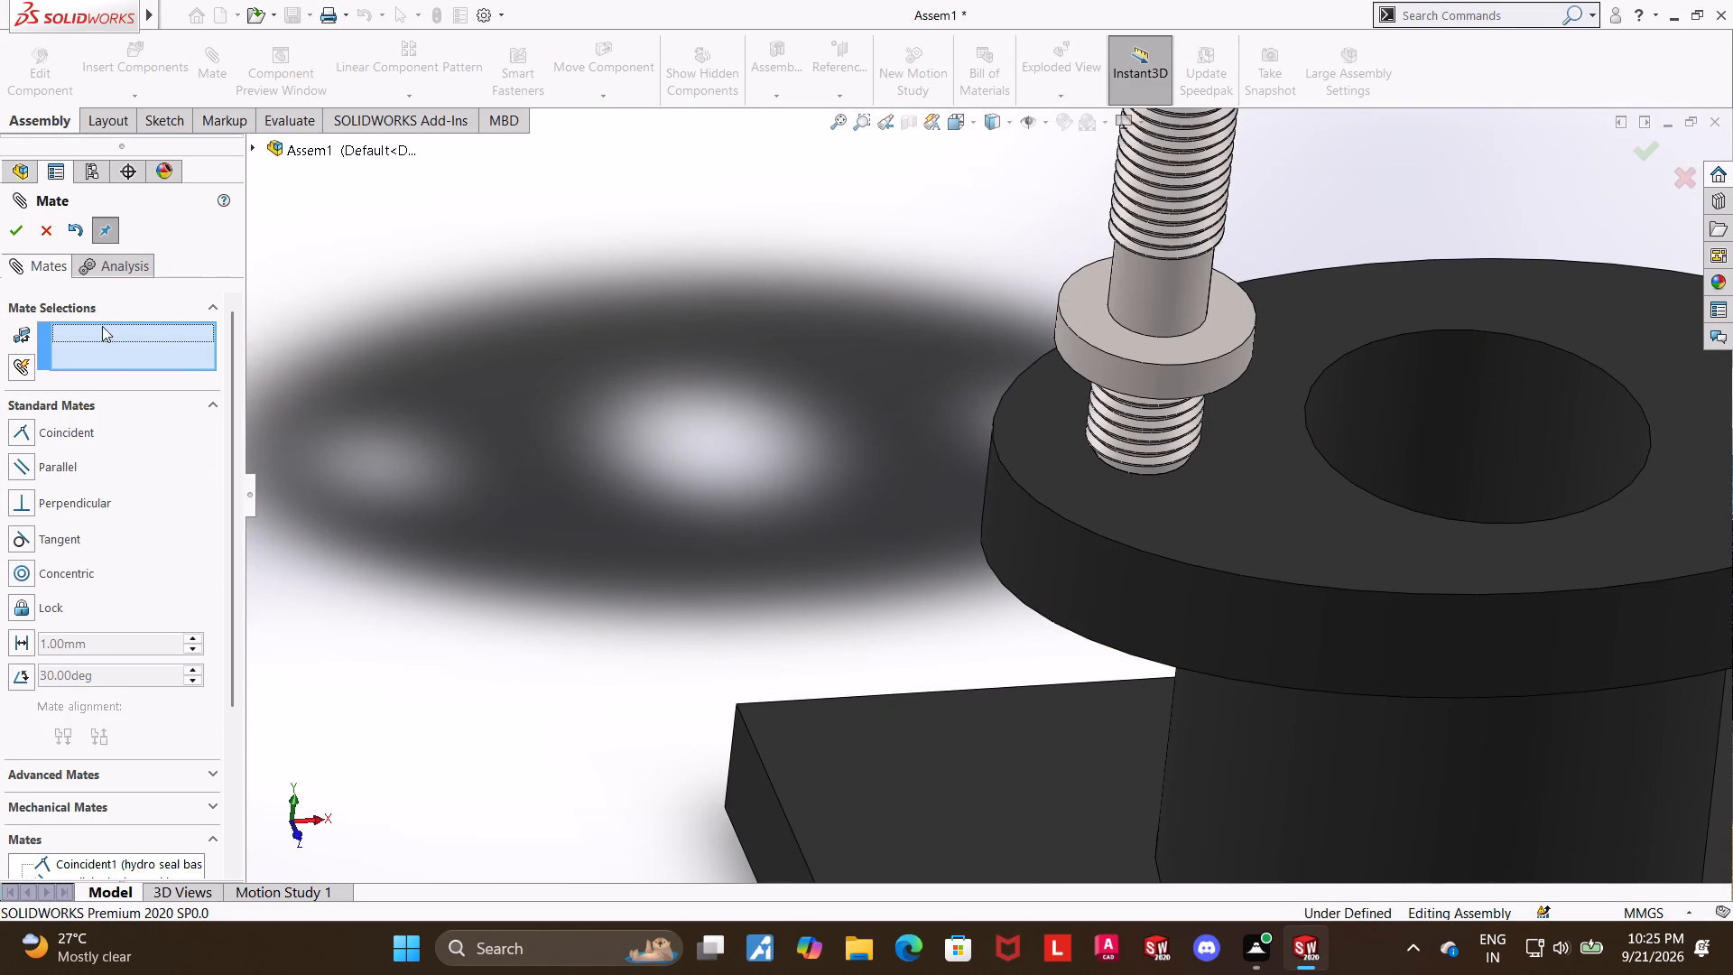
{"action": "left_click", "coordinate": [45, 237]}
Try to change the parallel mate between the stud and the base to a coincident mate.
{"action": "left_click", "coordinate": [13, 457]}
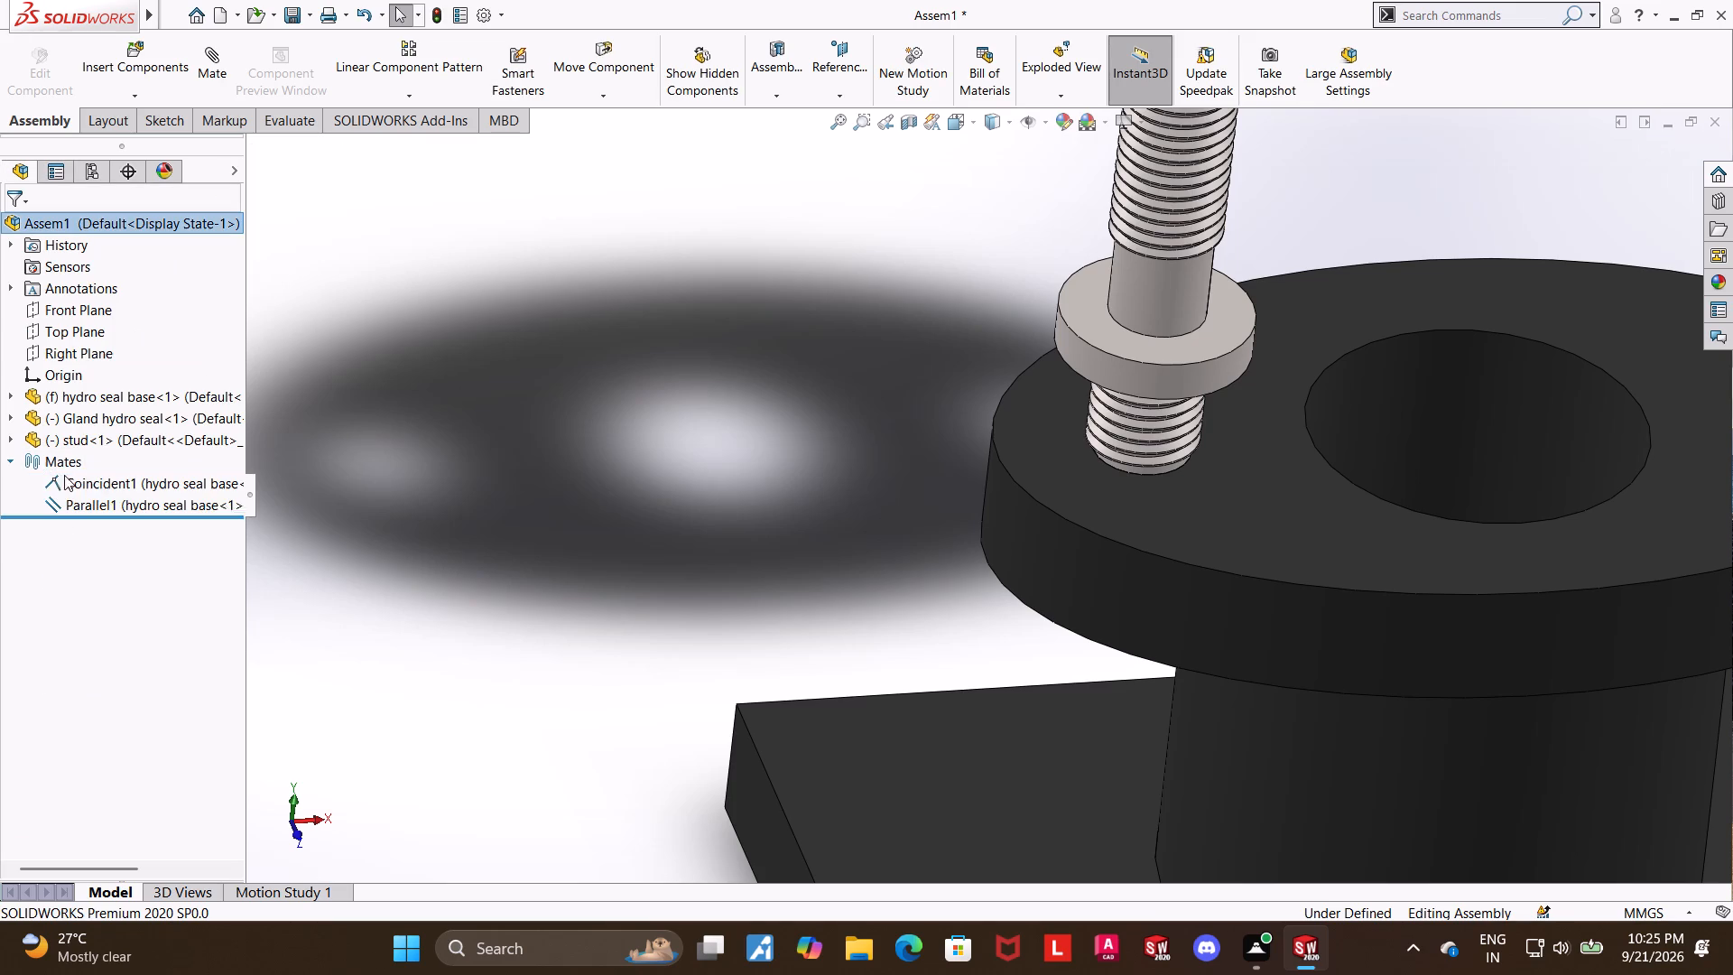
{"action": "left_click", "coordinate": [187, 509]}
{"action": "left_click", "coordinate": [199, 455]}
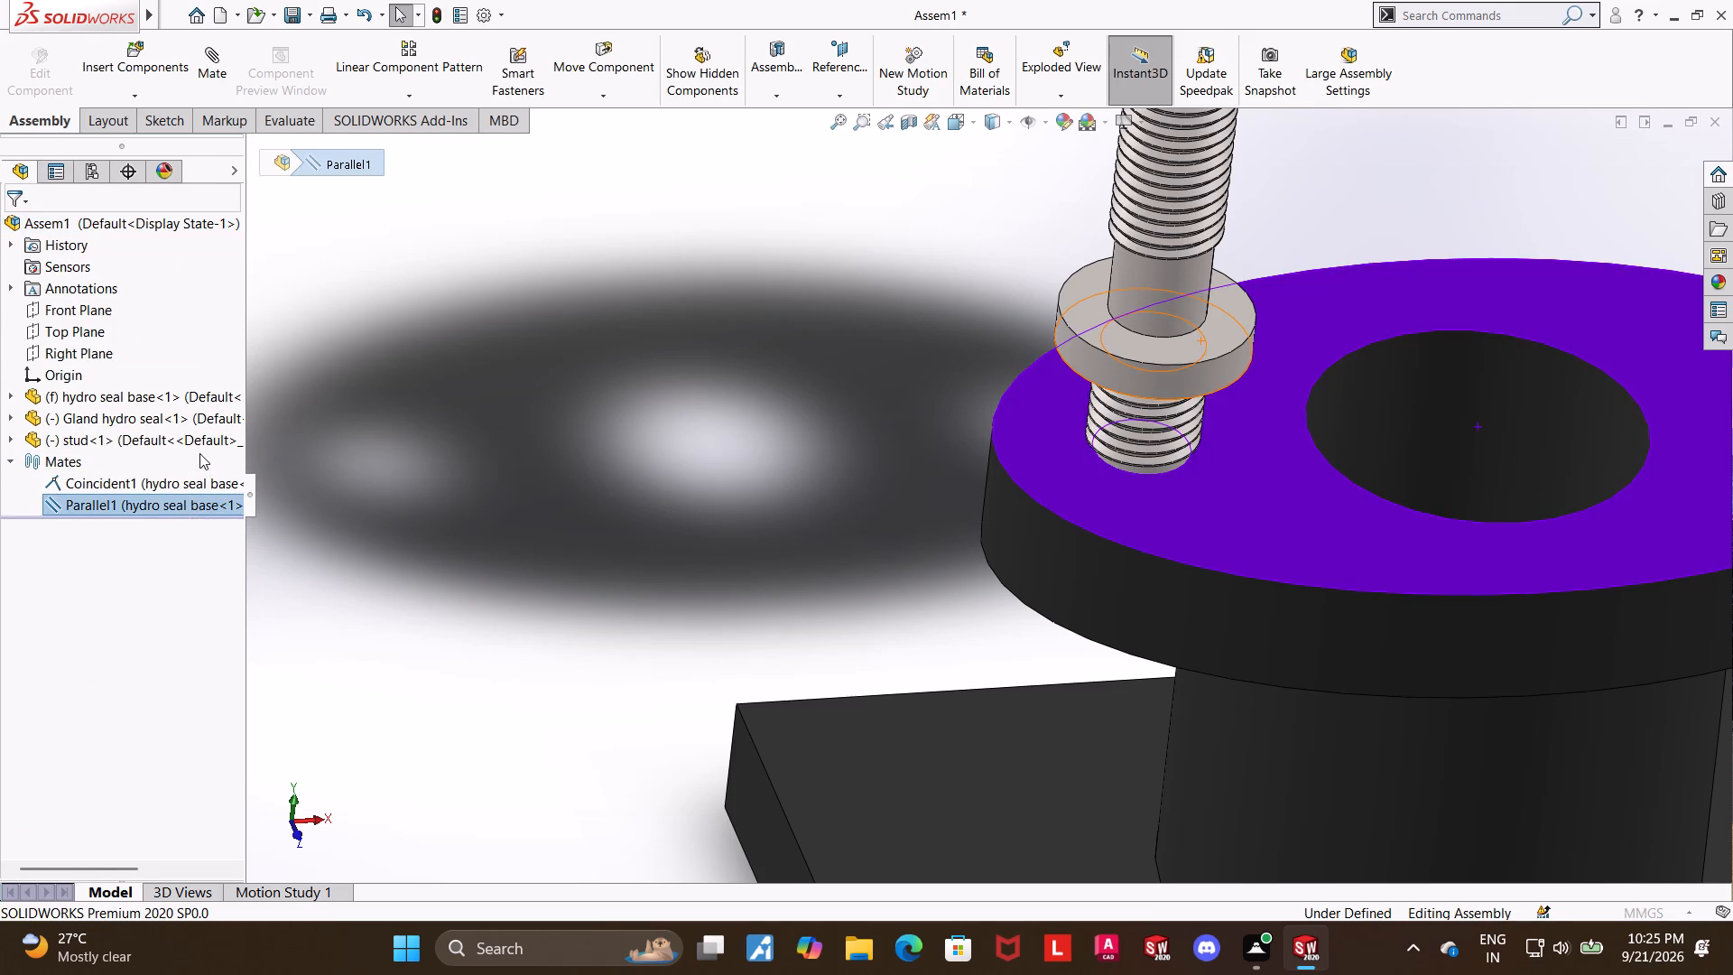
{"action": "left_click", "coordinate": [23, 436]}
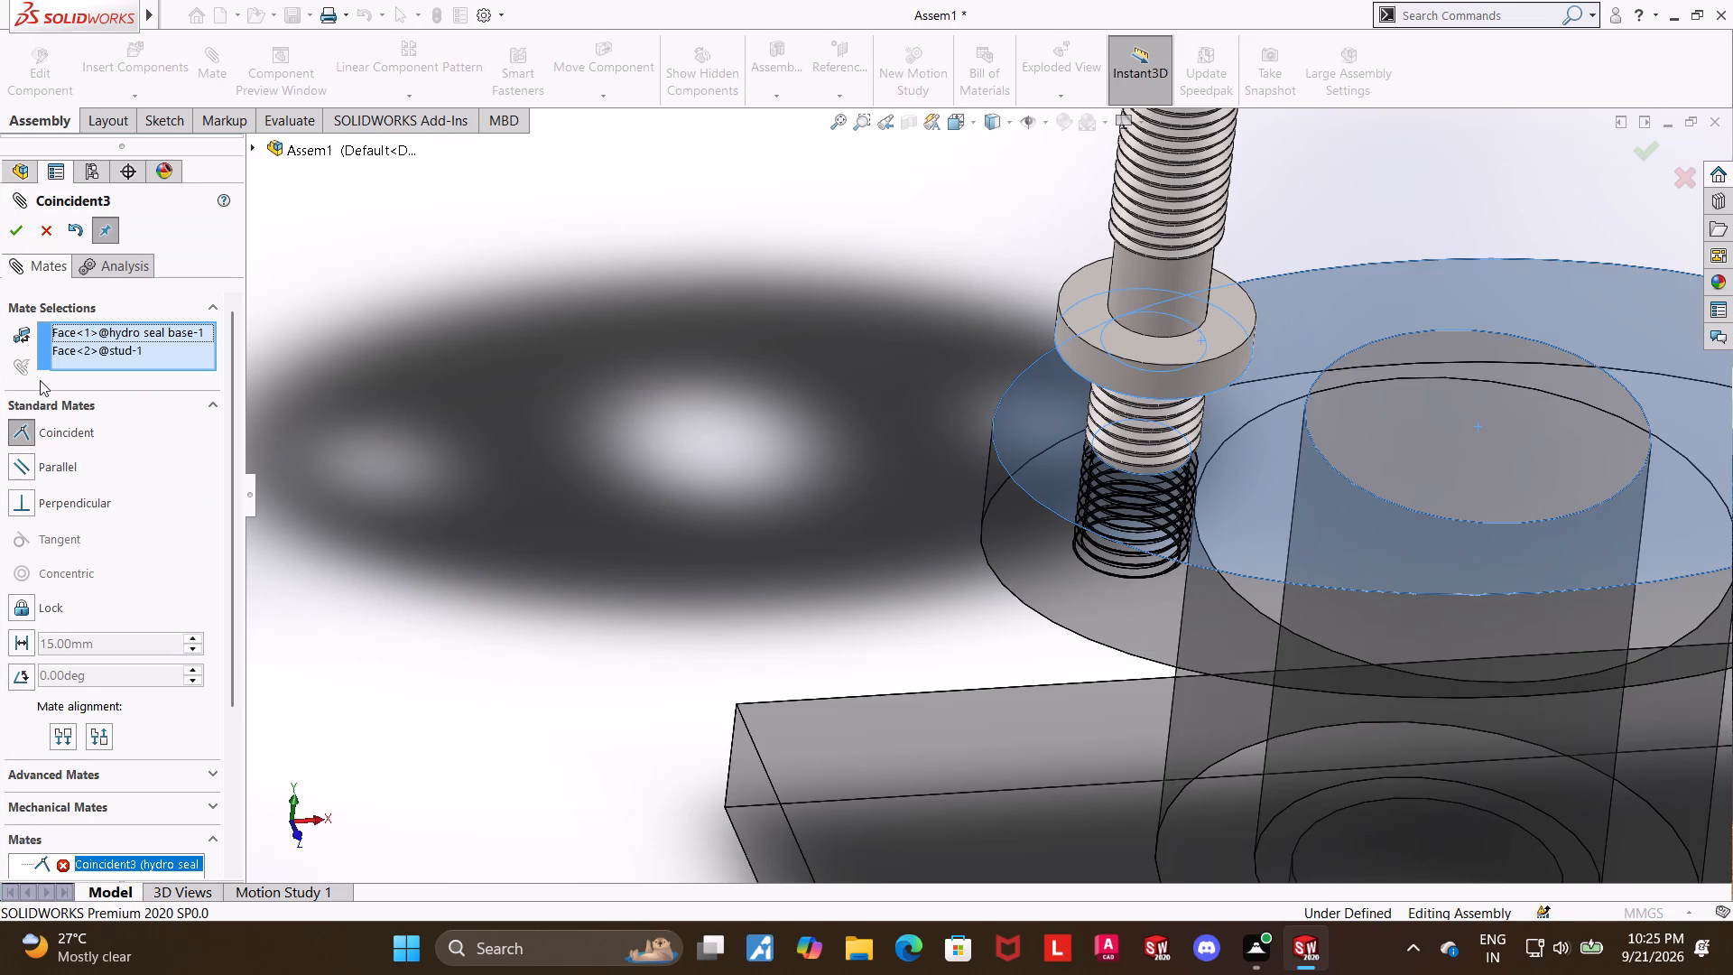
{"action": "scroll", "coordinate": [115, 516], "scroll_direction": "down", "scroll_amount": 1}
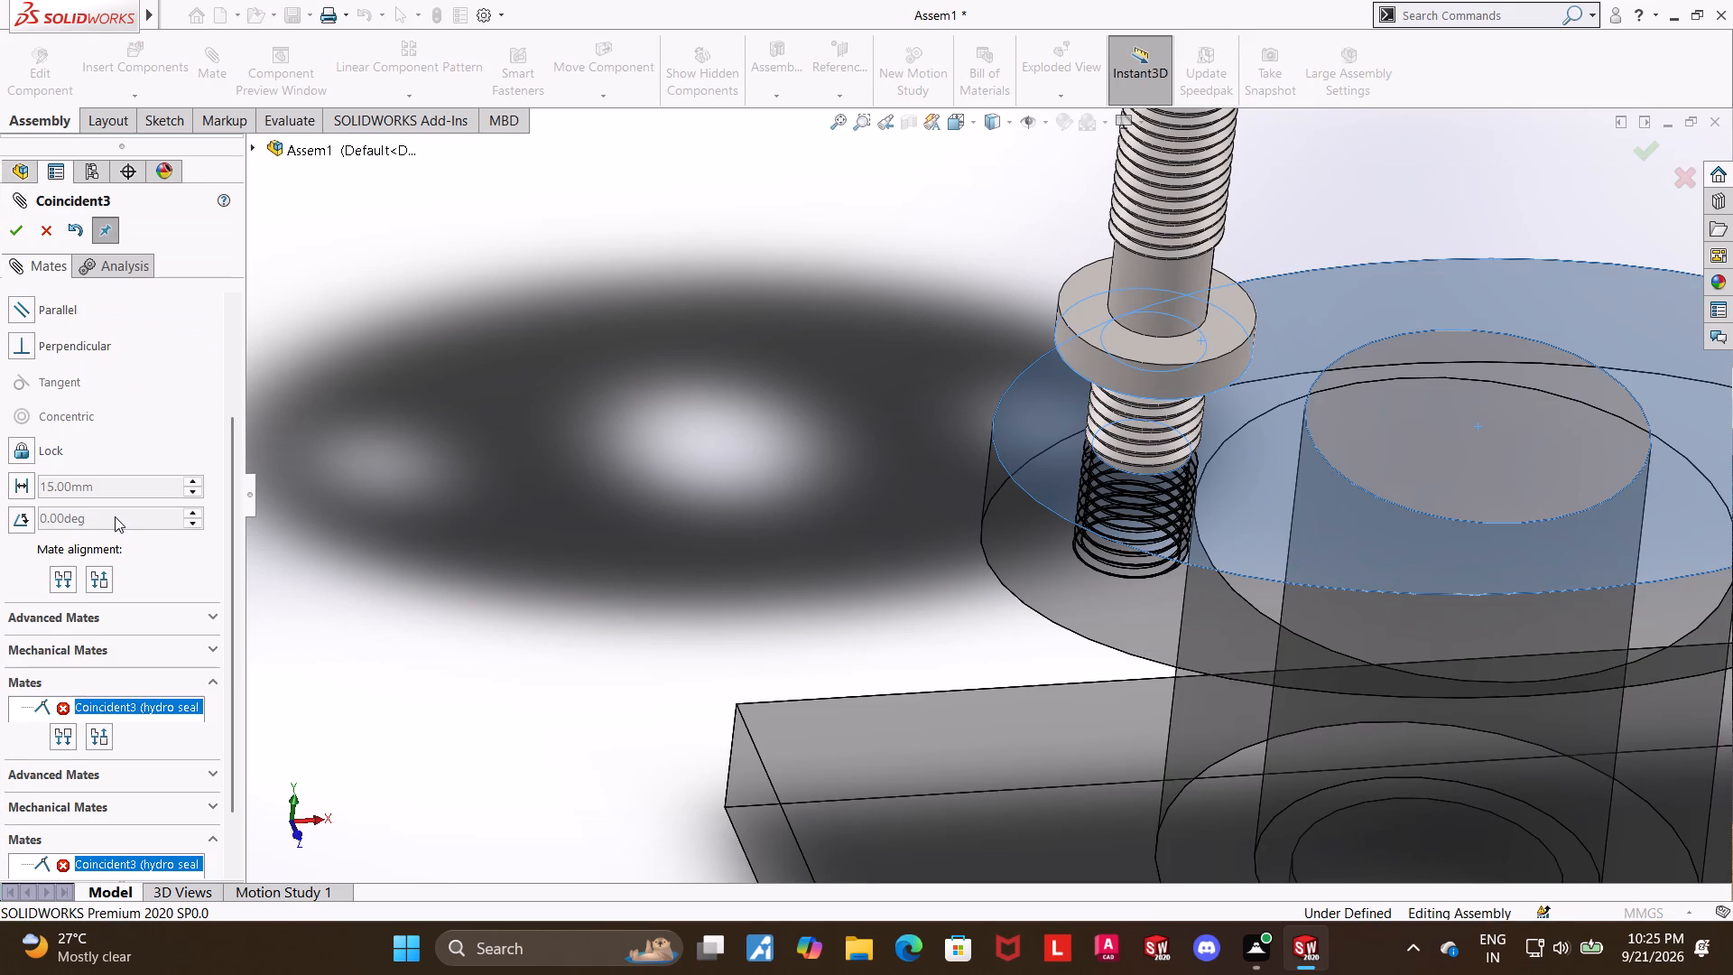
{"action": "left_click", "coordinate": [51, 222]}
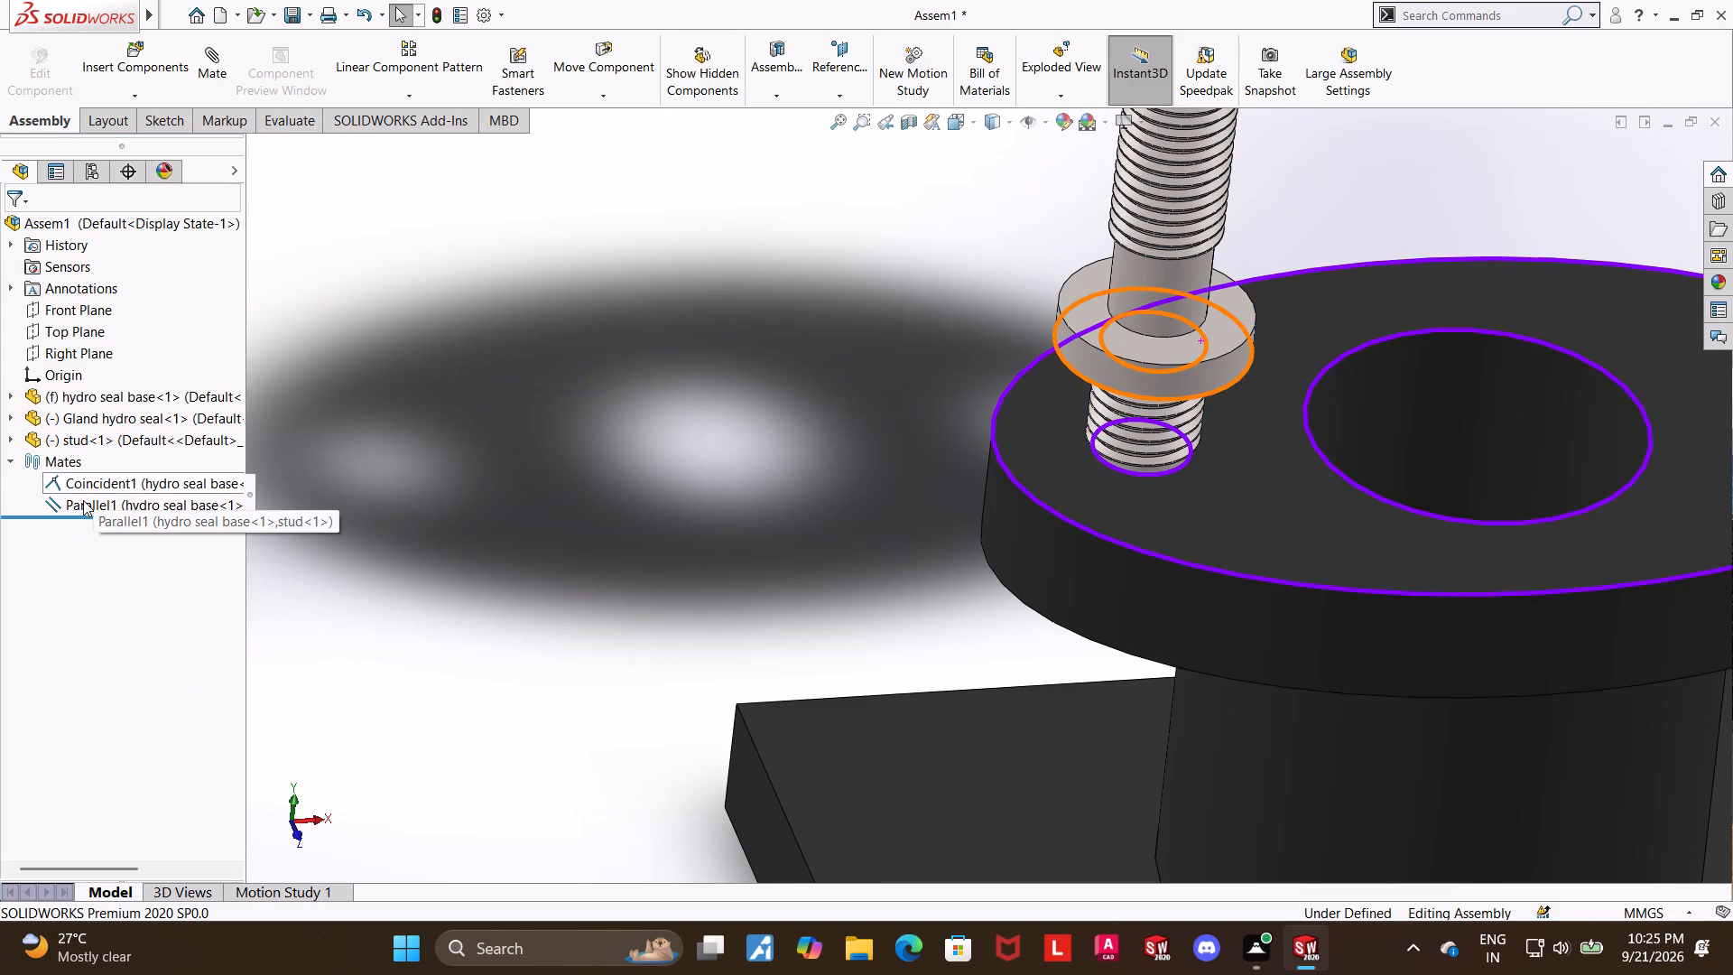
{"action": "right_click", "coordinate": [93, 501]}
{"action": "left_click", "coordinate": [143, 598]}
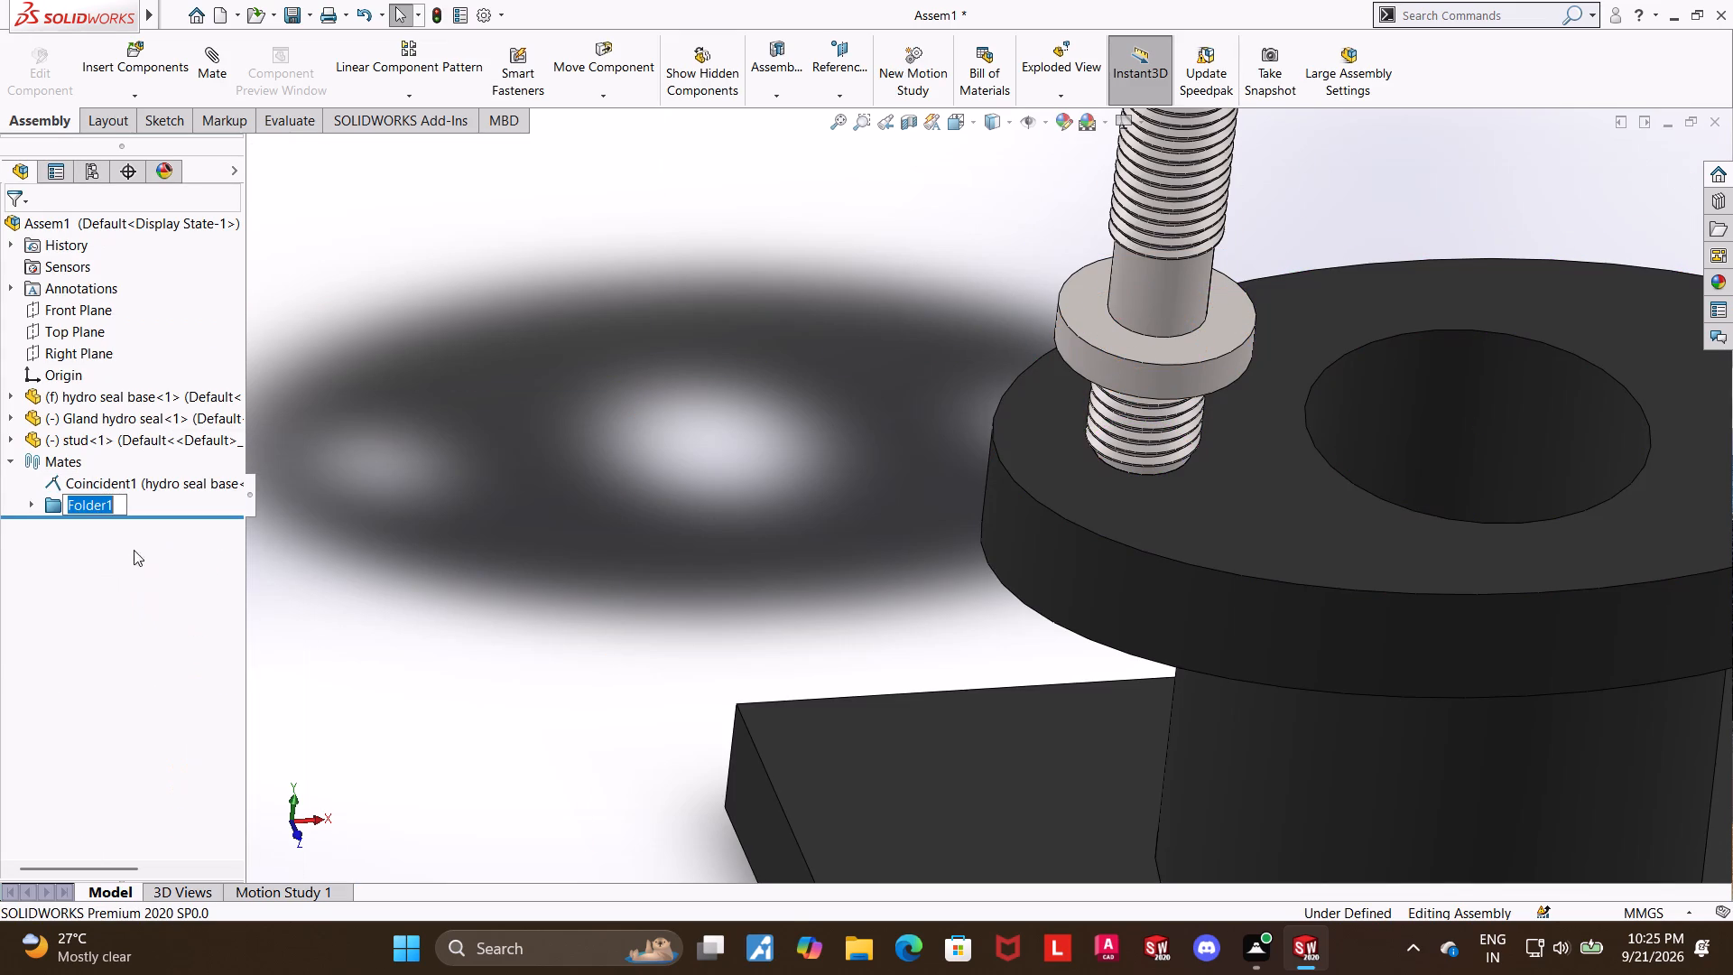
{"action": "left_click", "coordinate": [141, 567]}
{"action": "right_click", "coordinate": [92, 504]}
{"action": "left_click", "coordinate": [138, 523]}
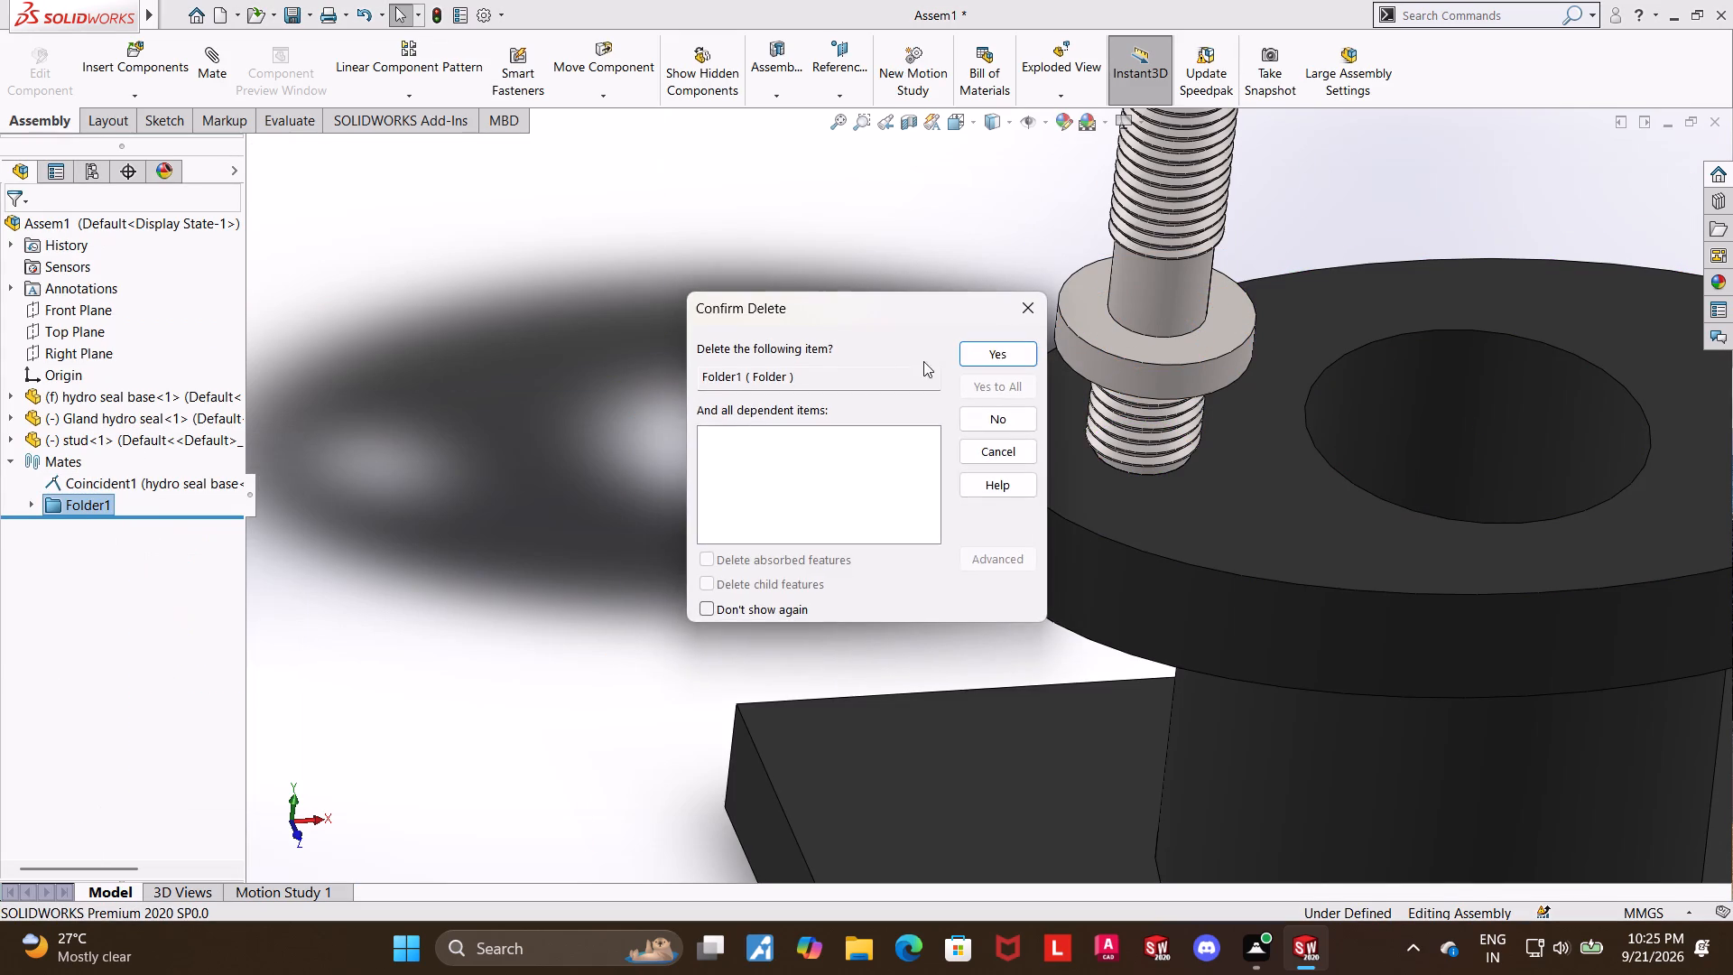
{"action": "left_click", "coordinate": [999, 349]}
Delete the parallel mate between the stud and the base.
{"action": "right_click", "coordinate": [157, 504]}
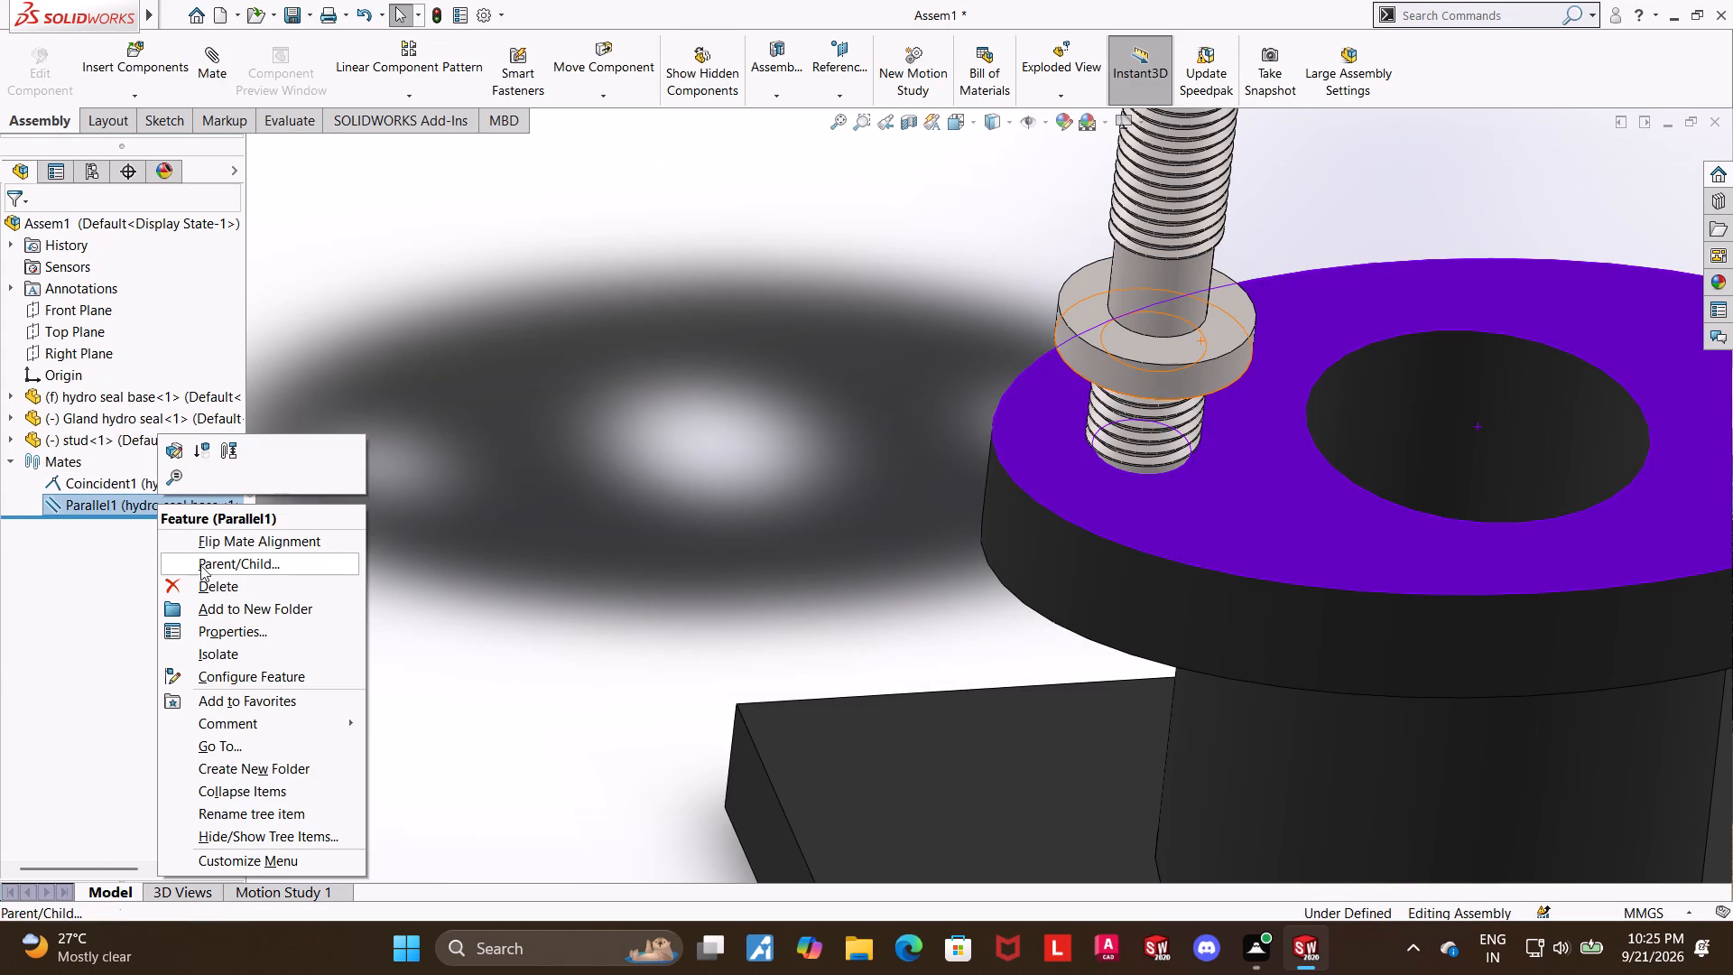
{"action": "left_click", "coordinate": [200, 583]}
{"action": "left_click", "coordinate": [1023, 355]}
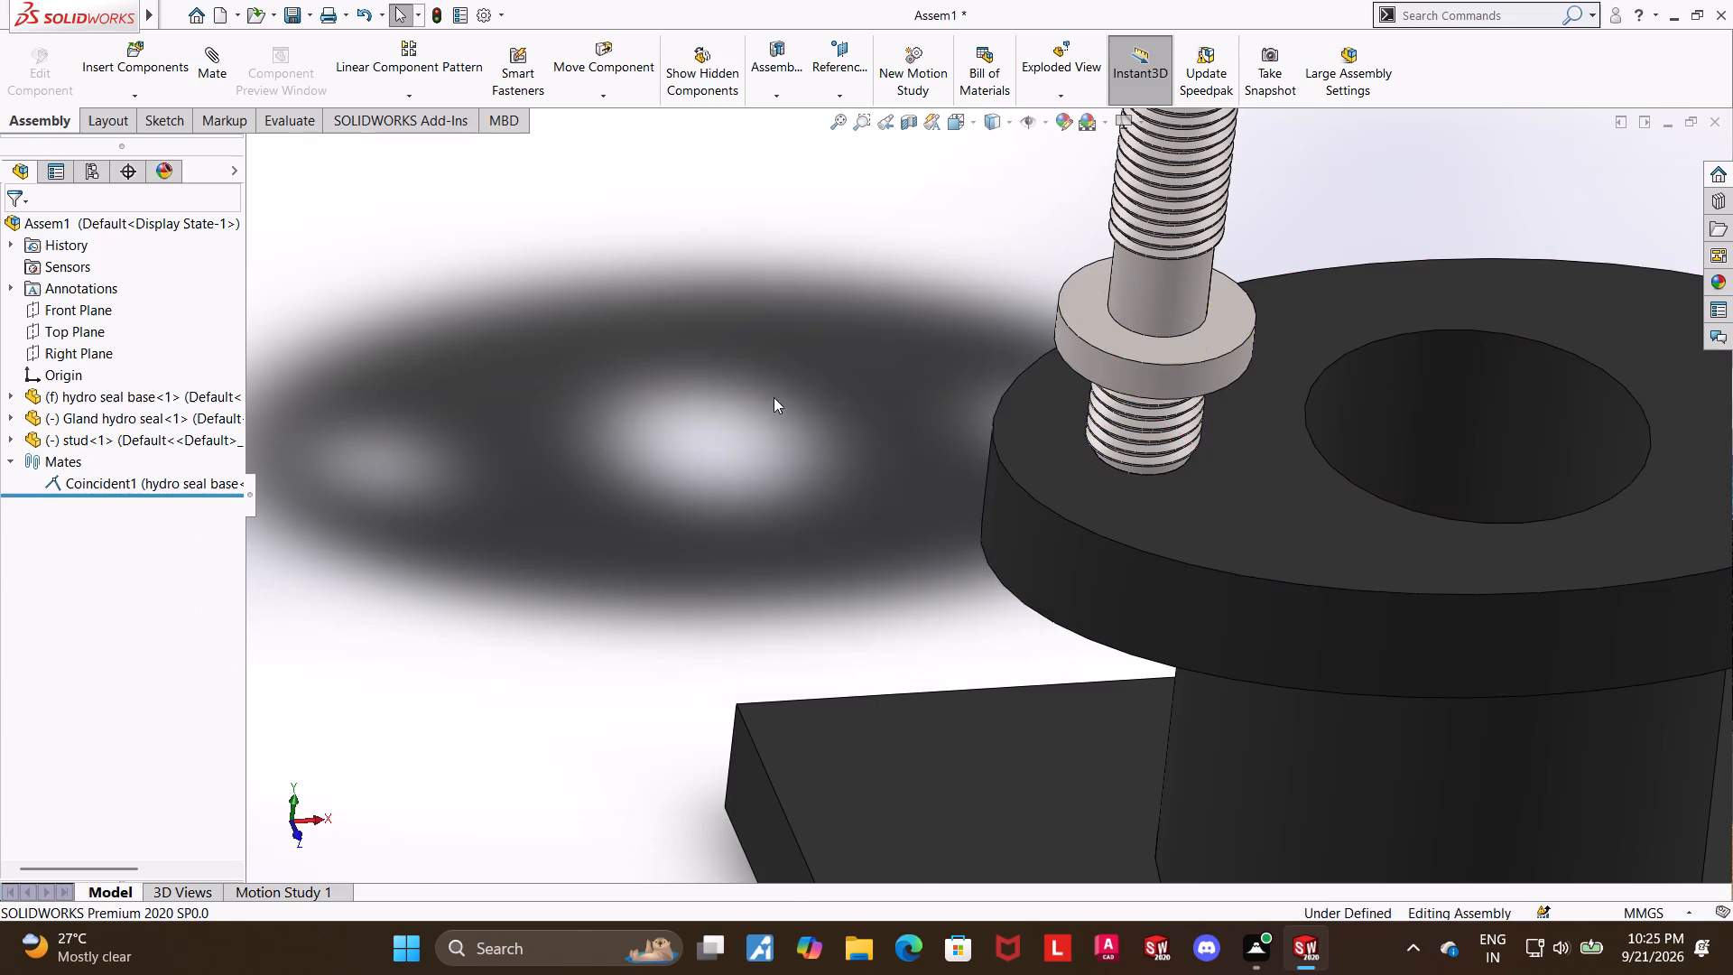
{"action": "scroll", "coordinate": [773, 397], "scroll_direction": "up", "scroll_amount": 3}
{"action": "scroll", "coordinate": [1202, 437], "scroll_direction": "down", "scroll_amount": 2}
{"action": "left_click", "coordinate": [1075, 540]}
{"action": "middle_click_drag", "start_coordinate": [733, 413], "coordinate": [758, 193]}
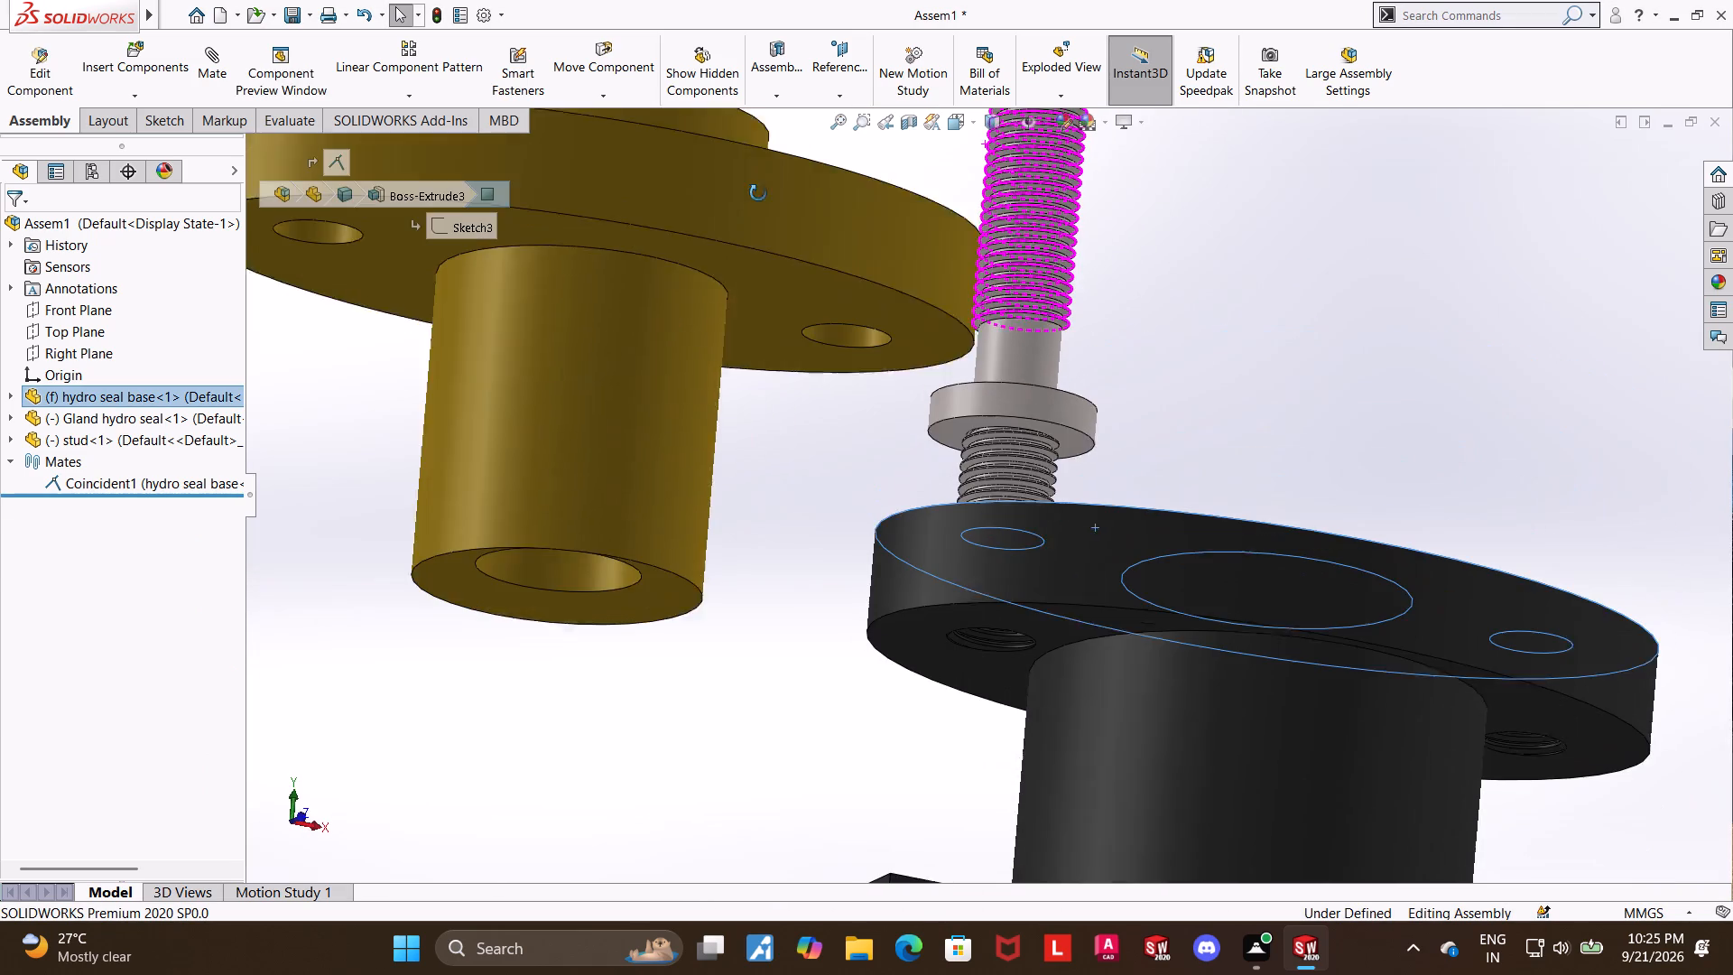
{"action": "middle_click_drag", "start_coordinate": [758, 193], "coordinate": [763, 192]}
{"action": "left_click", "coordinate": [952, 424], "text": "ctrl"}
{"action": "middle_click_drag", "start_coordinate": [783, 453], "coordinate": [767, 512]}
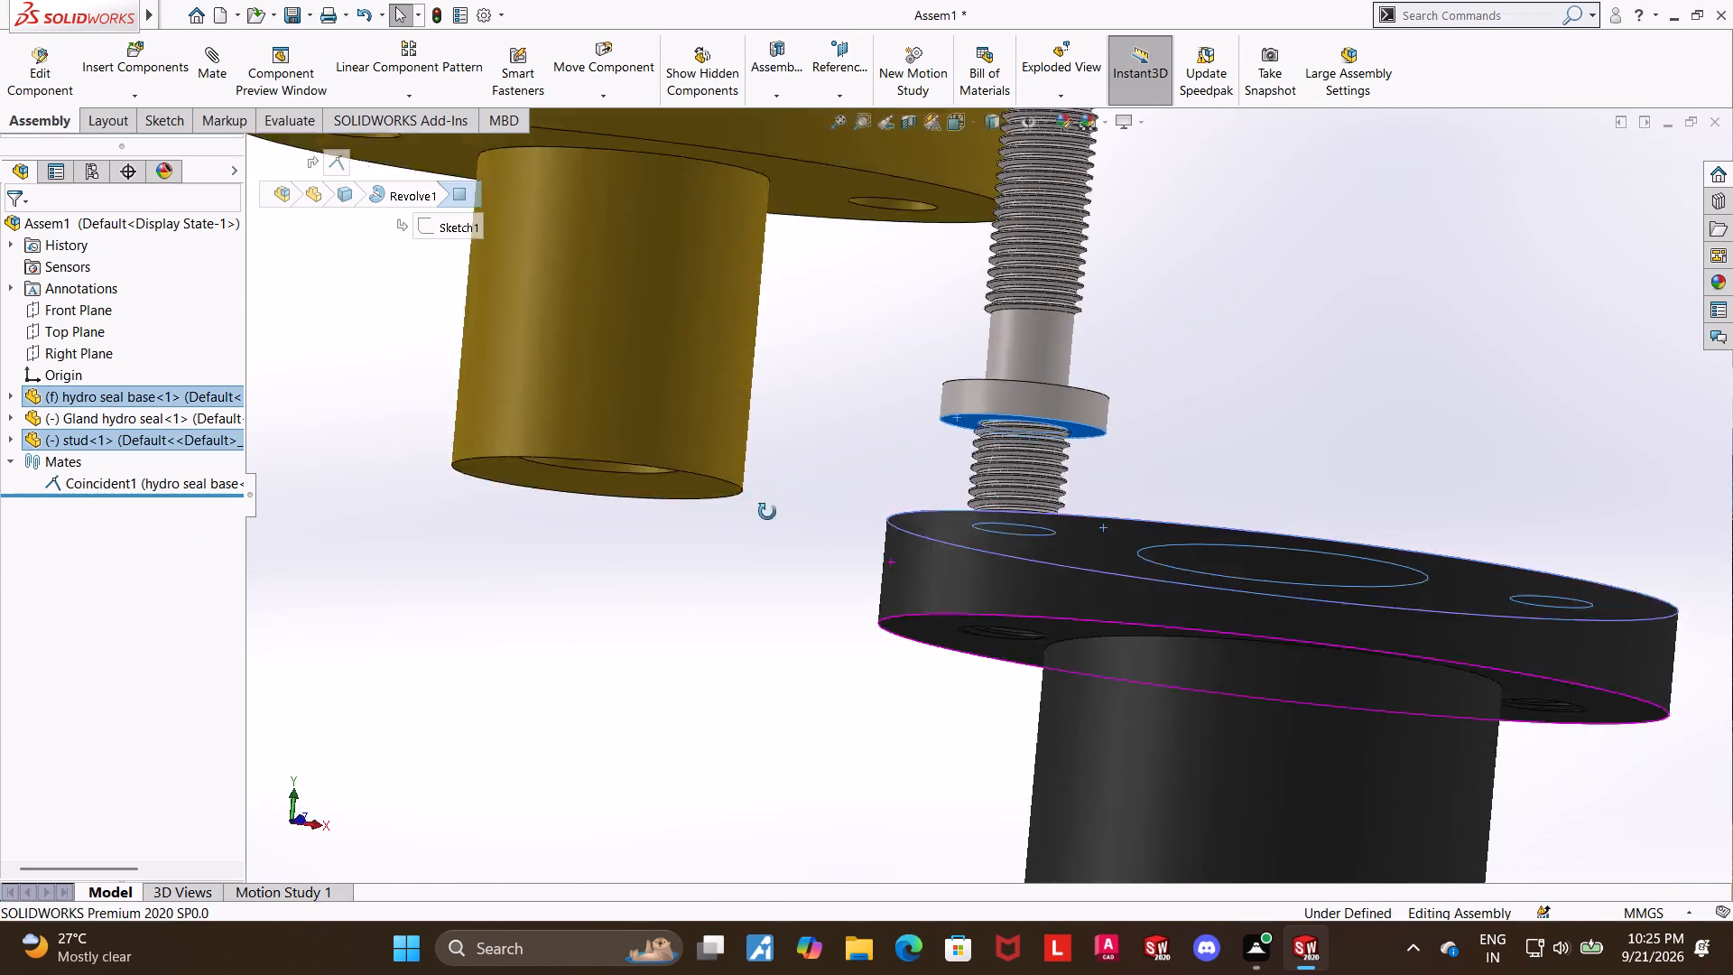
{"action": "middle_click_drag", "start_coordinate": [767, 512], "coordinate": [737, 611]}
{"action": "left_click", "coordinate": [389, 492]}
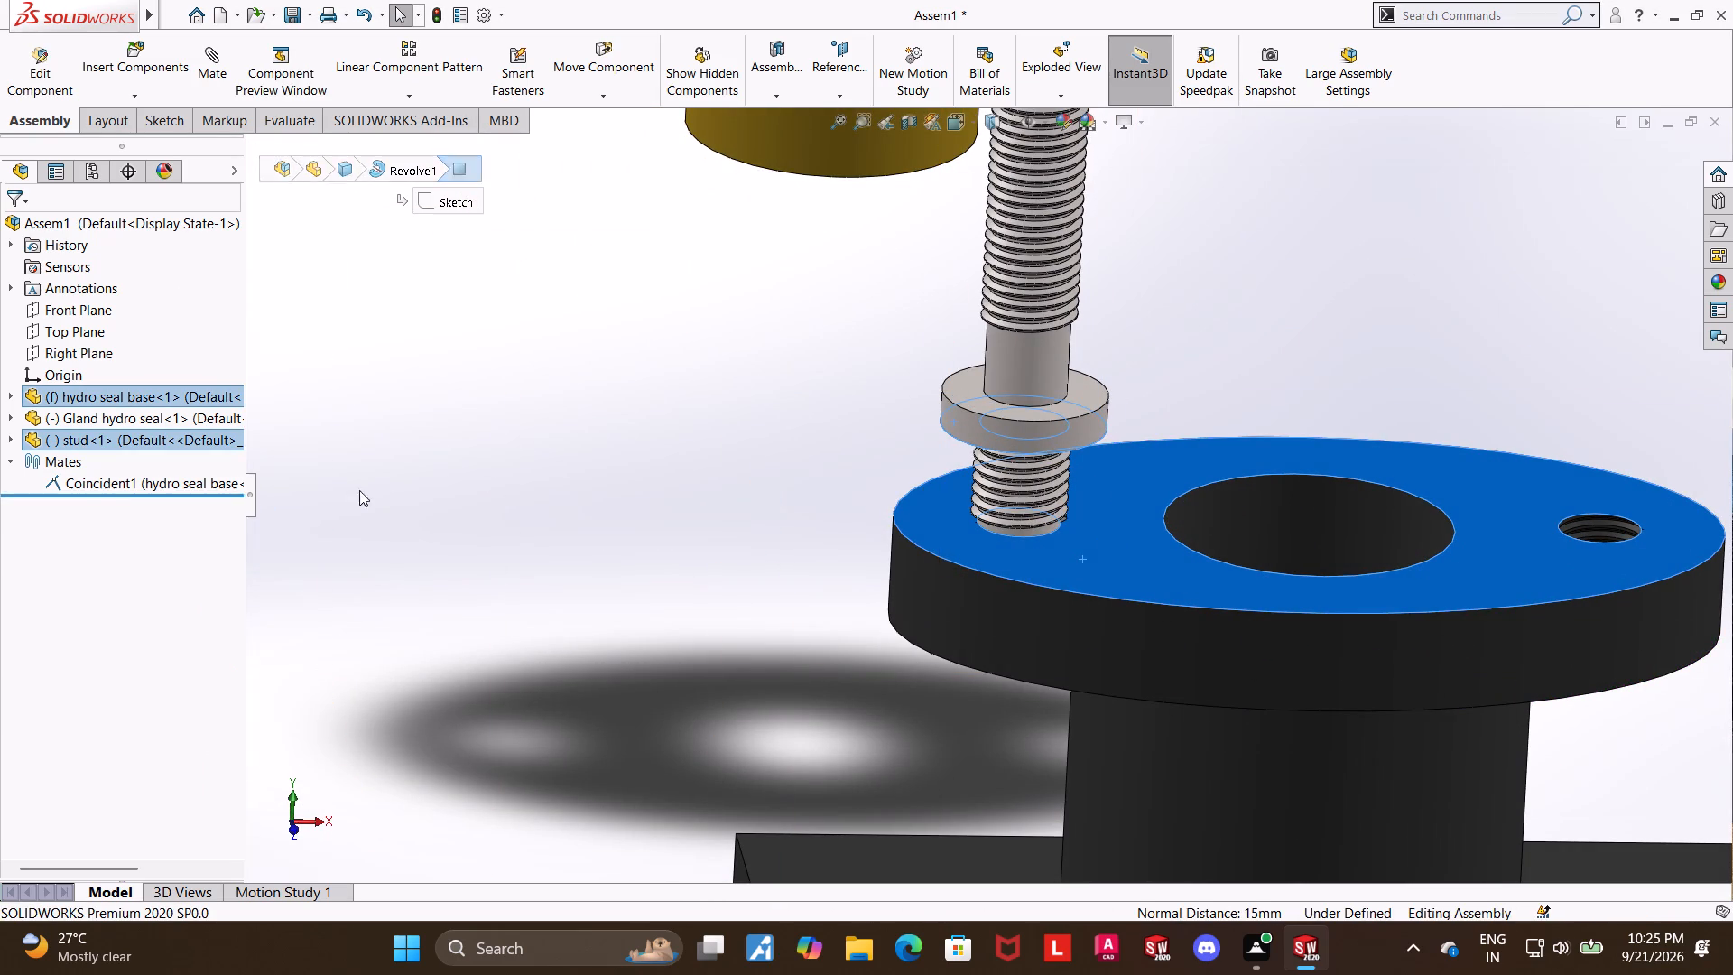
Delete the remaining coincident mate between the stud and the base.
{"action": "right_click", "coordinate": [124, 481]}
{"action": "left_click", "coordinate": [173, 565]}
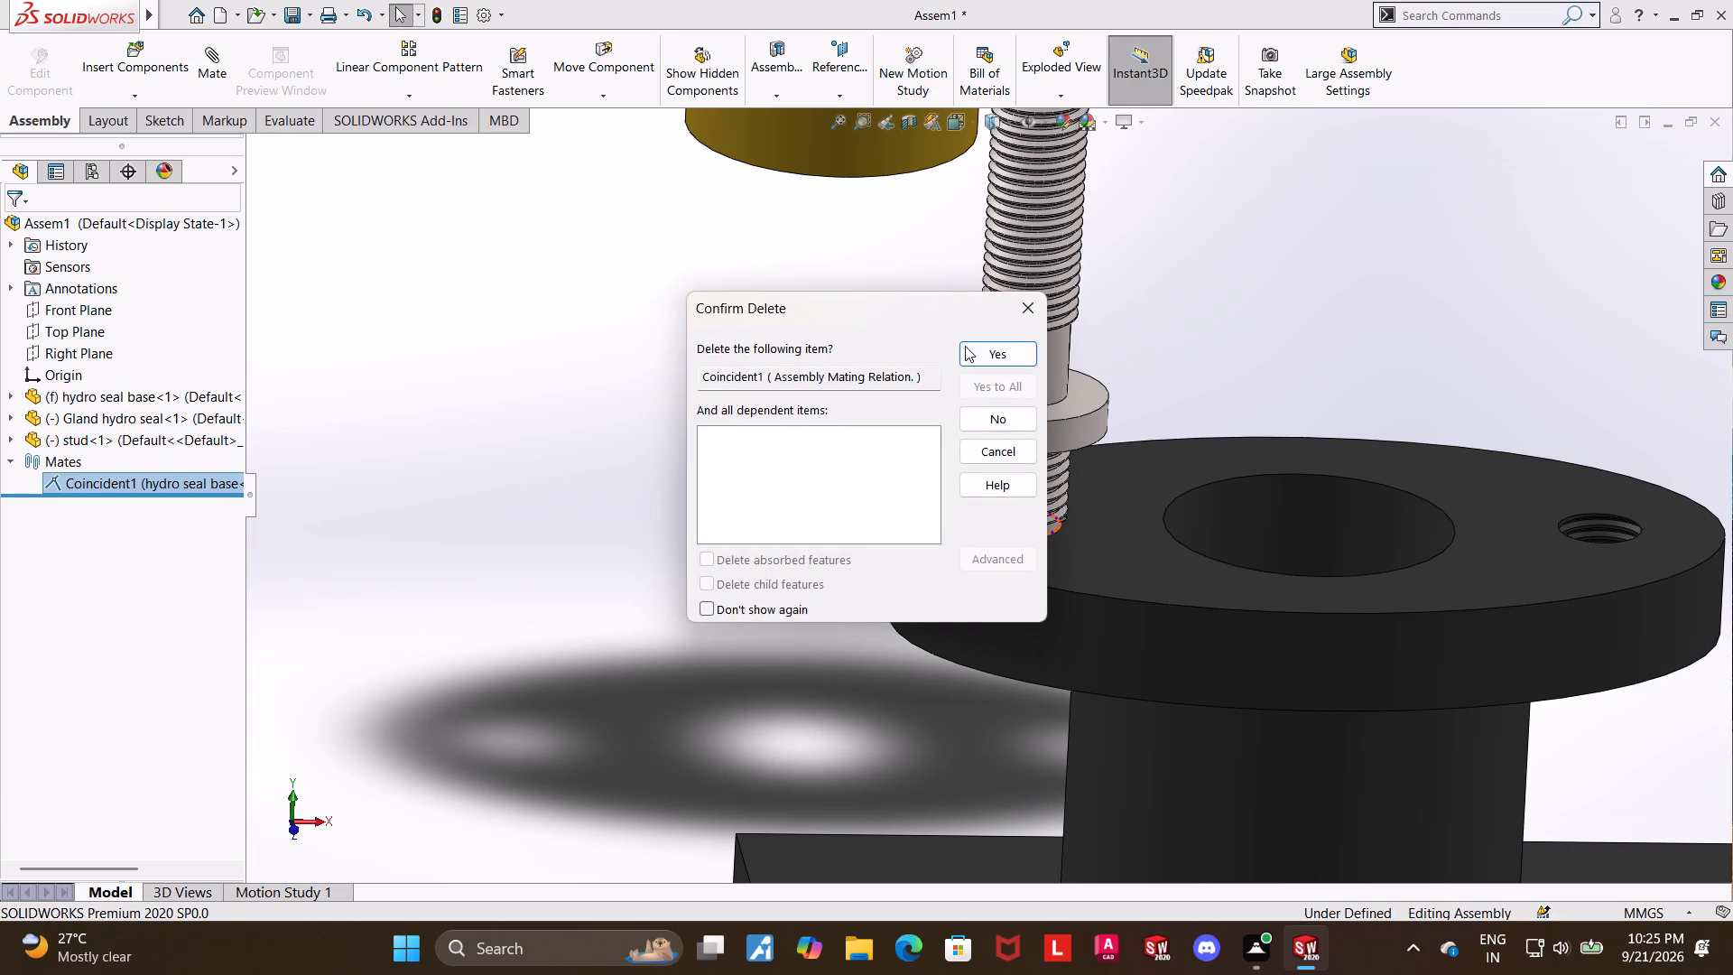
{"action": "left_click", "coordinate": [971, 347]}
Move the stud upward so its lower threaded end is clear of the base flange.
{"action": "left_click_drag", "start_coordinate": [1016, 368], "coordinate": [1015, 198]}
{"action": "scroll", "coordinate": [893, 404], "scroll_direction": "down", "scroll_amount": 2}
{"action": "left_click", "coordinate": [879, 411]}
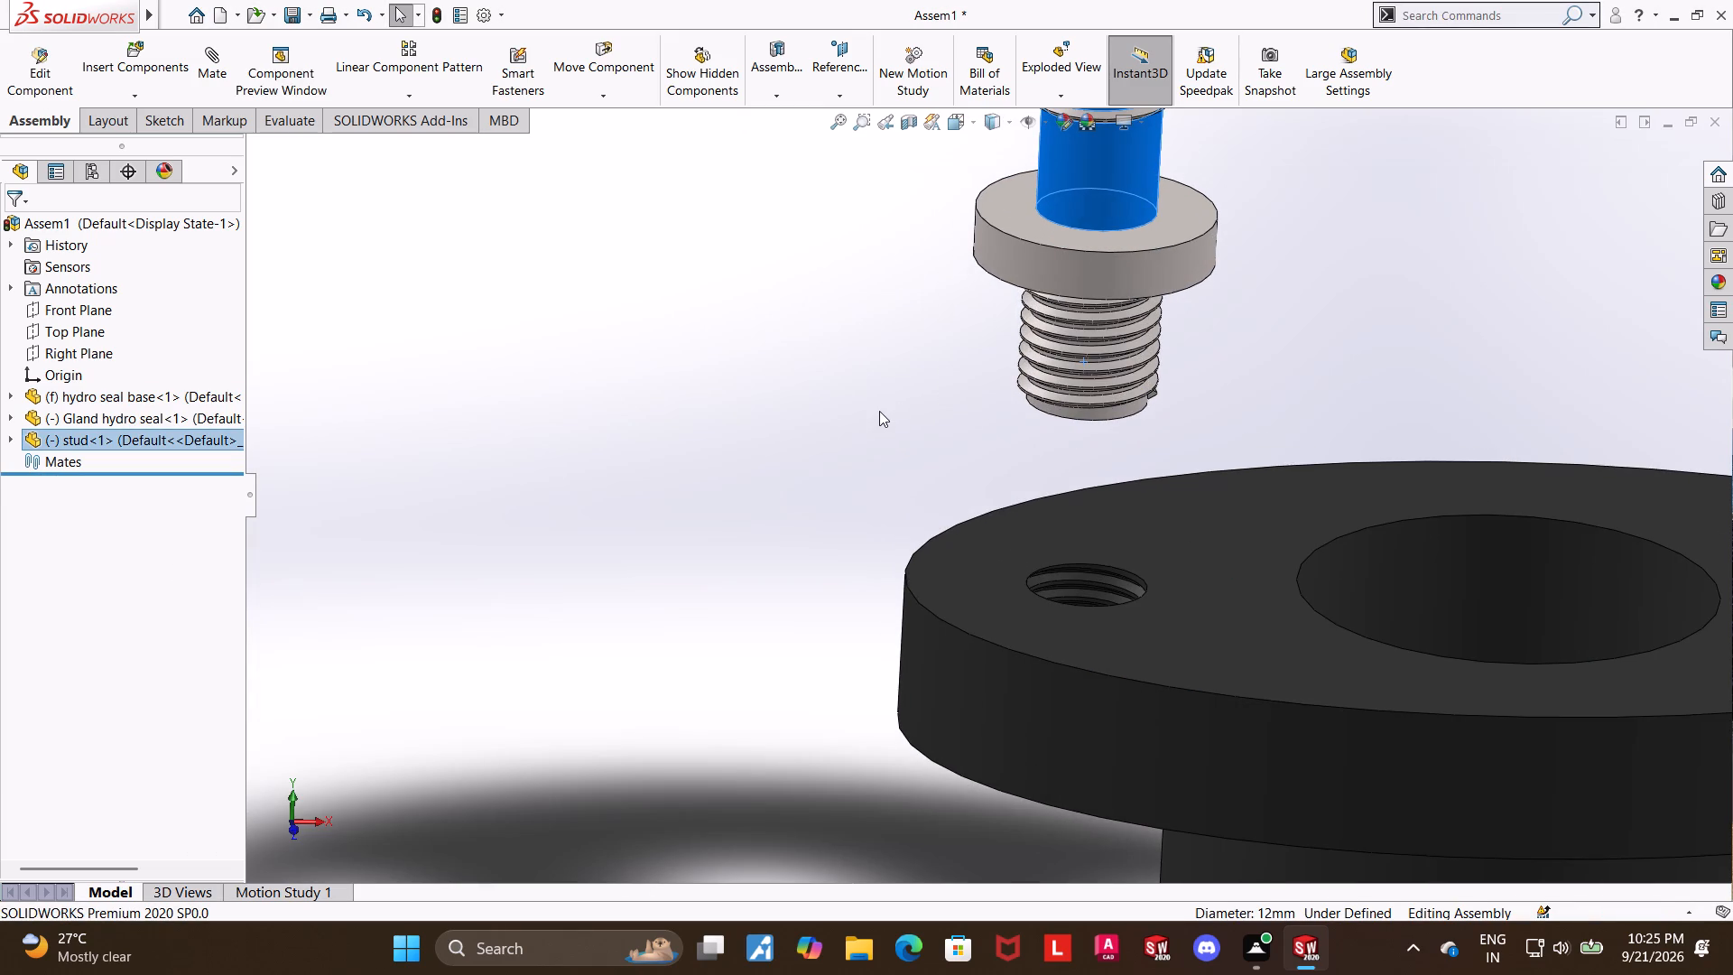
Add a concentric mate between the circular edge at the stud's lower end and the rim of the base flange's threaded hole.
{"action": "middle_click_drag", "start_coordinate": [896, 173], "coordinate": [907, 88]}
{"action": "middle_click_drag", "start_coordinate": [1086, 411], "coordinate": [1118, 252]}
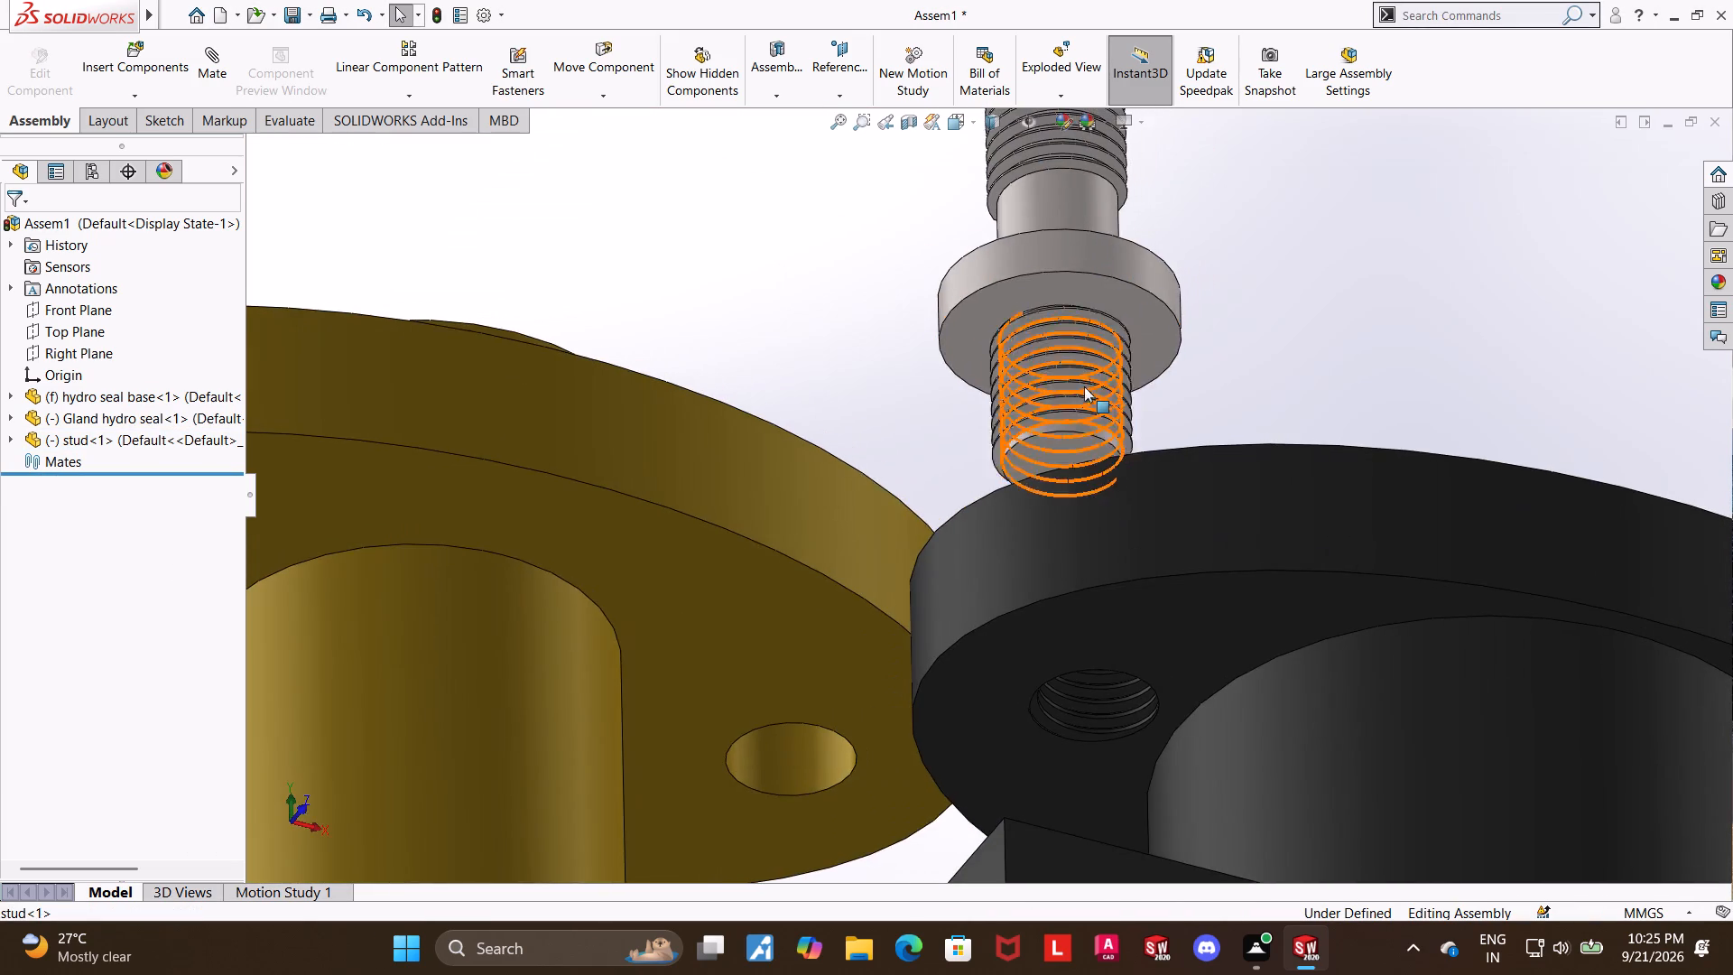
{"action": "scroll", "coordinate": [1075, 410], "scroll_direction": "down", "scroll_amount": 4}
{"action": "left_click", "coordinate": [954, 485]}
{"action": "scroll", "coordinate": [761, 414], "scroll_direction": "up", "scroll_amount": 5}
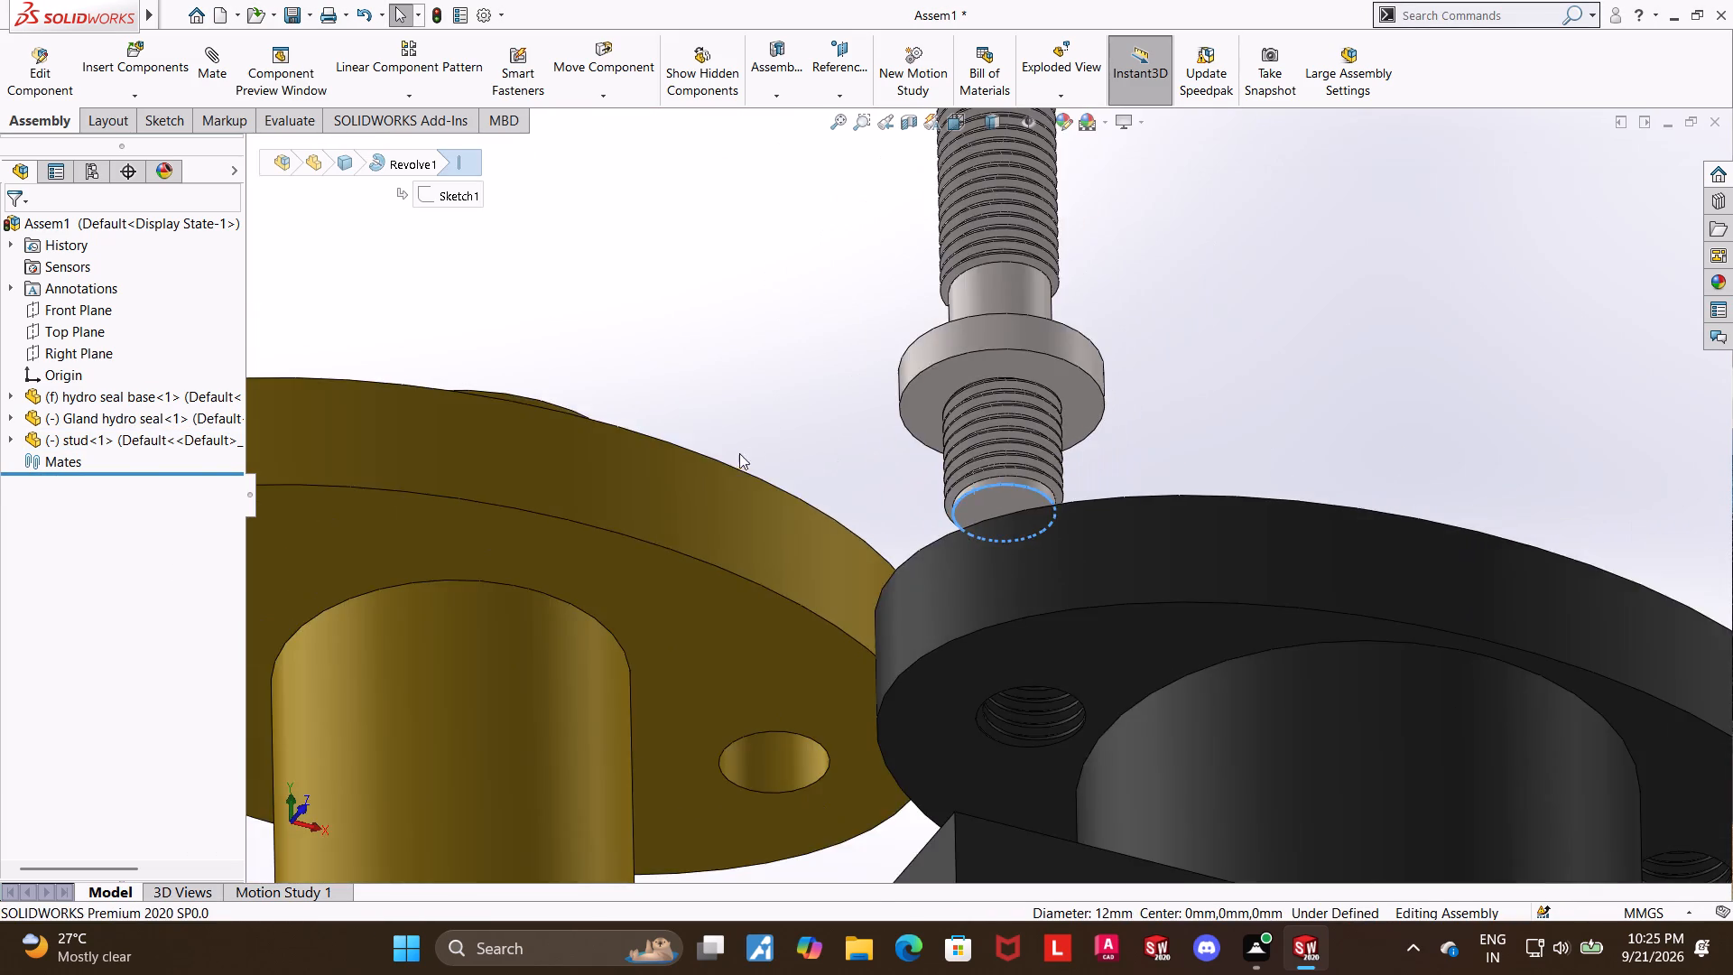
{"action": "middle_click_drag", "start_coordinate": [727, 497], "coordinate": [701, 811]}
{"action": "scroll", "coordinate": [701, 811], "scroll_direction": "up", "scroll_amount": 7}
{"action": "scroll", "coordinate": [922, 772], "scroll_direction": "down", "scroll_amount": 7}
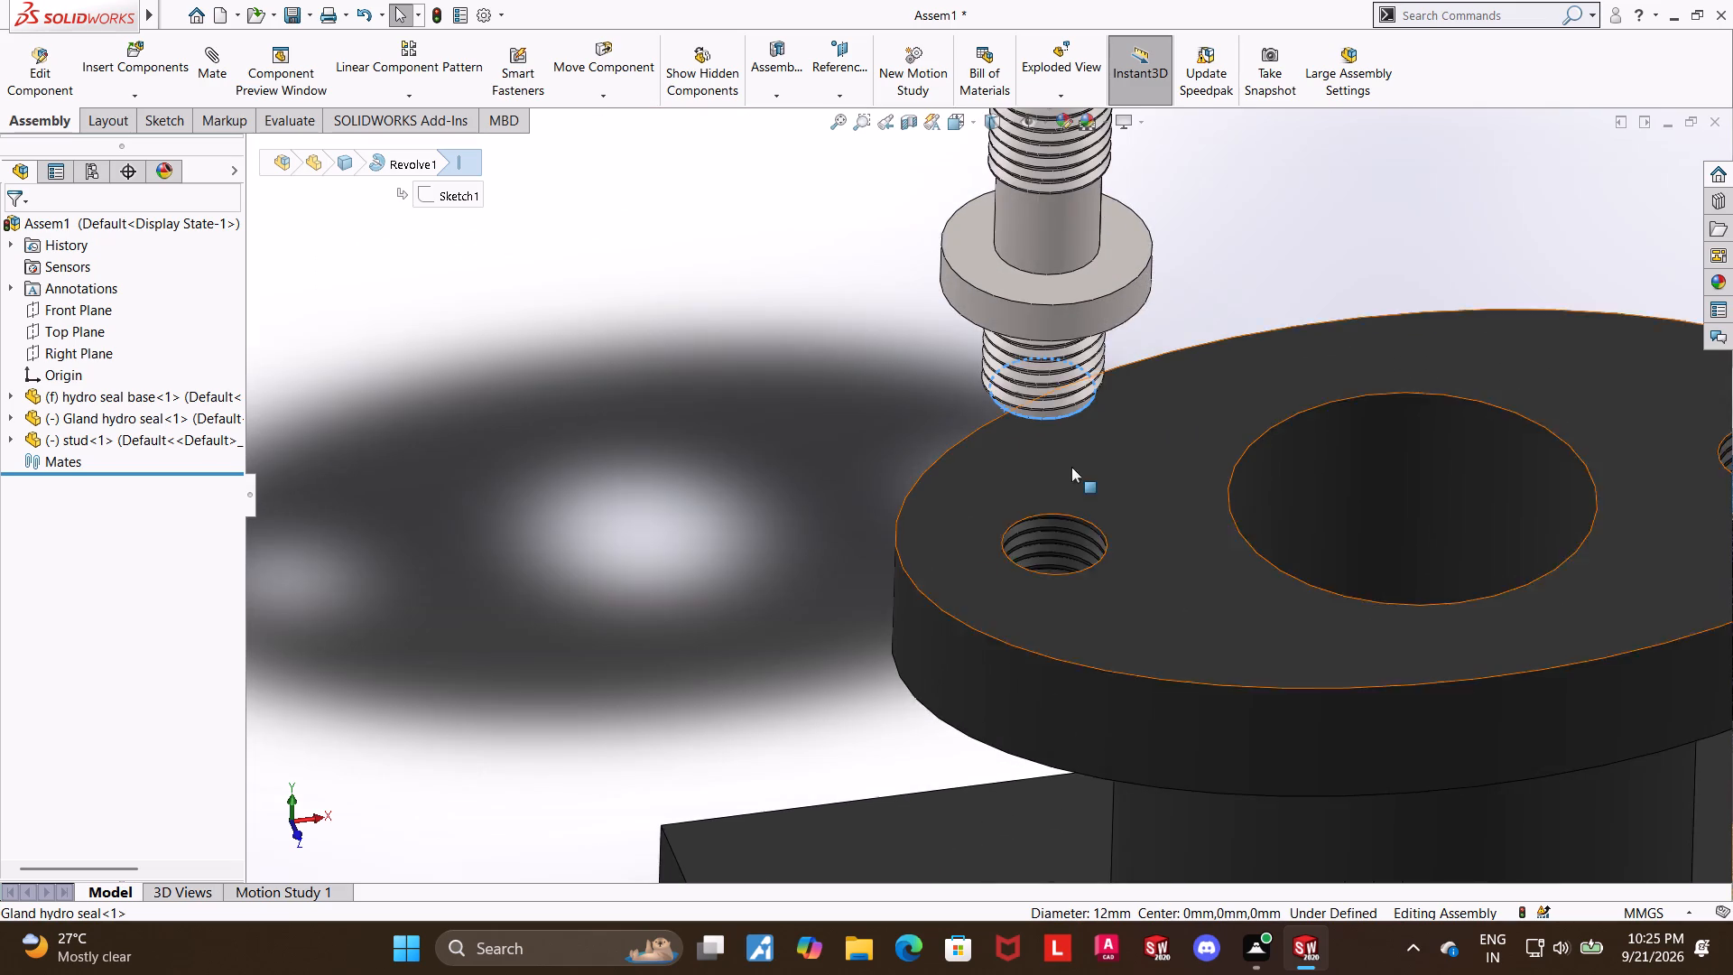
{"action": "scroll", "coordinate": [1072, 465], "scroll_direction": "down", "scroll_amount": 3}
{"action": "left_click", "coordinate": [1054, 550], "text": "ctrl"}
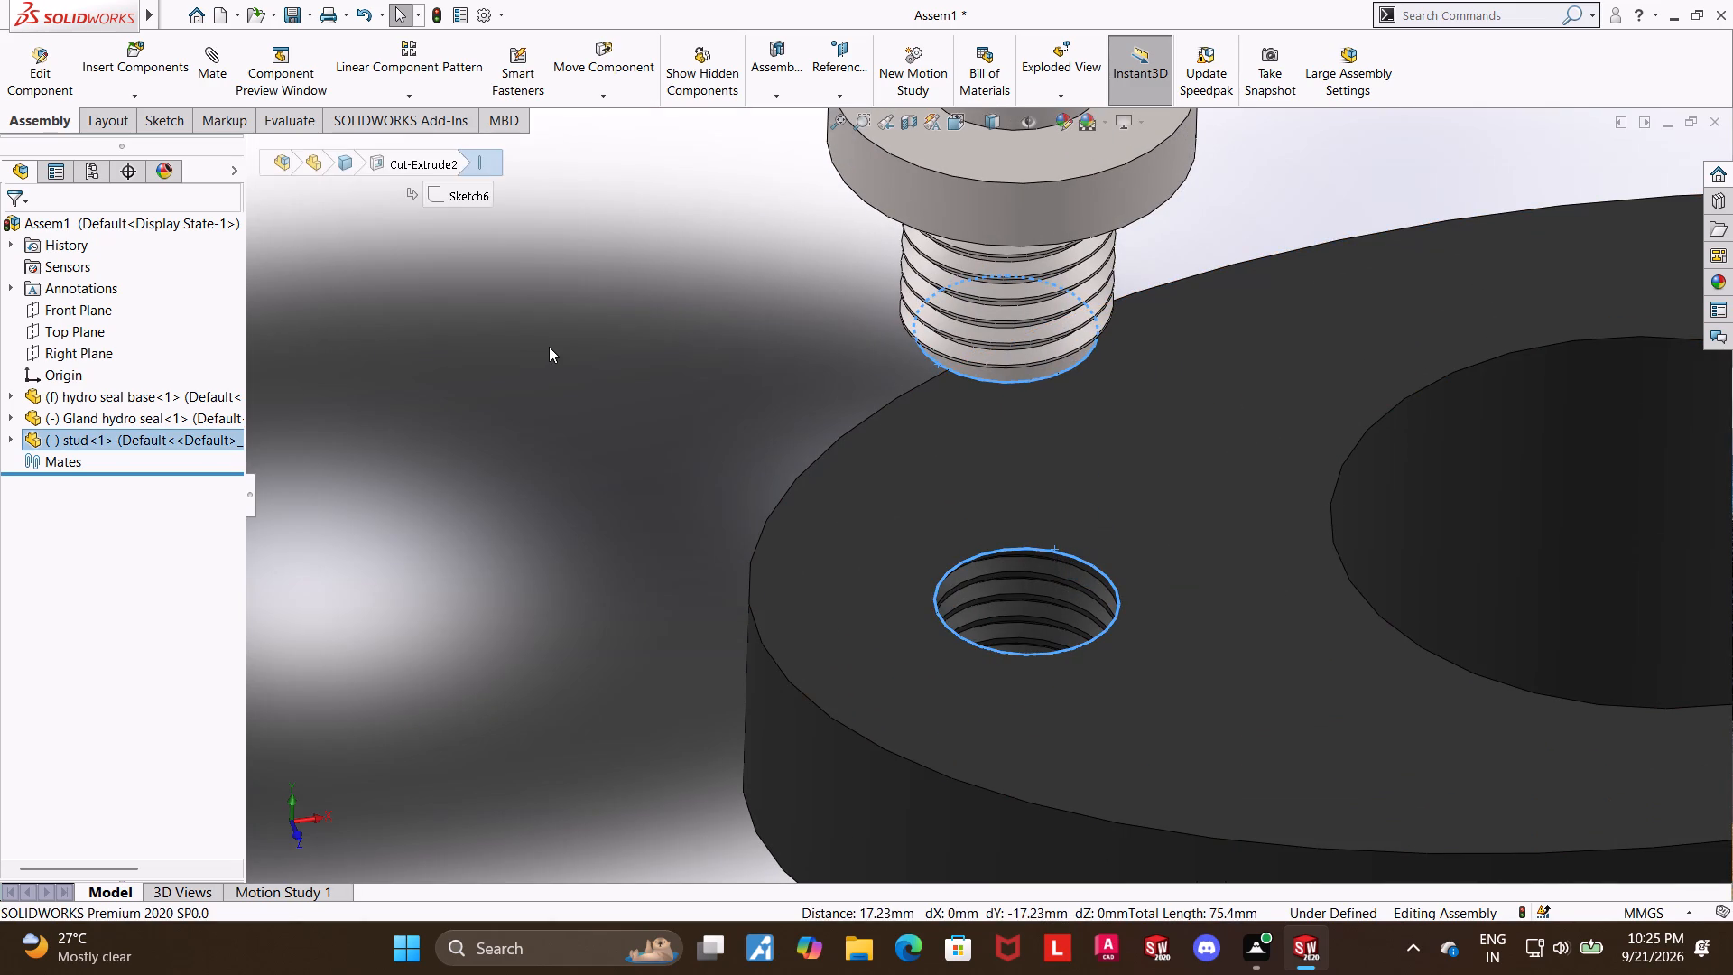
{"action": "left_click", "coordinate": [204, 55]}
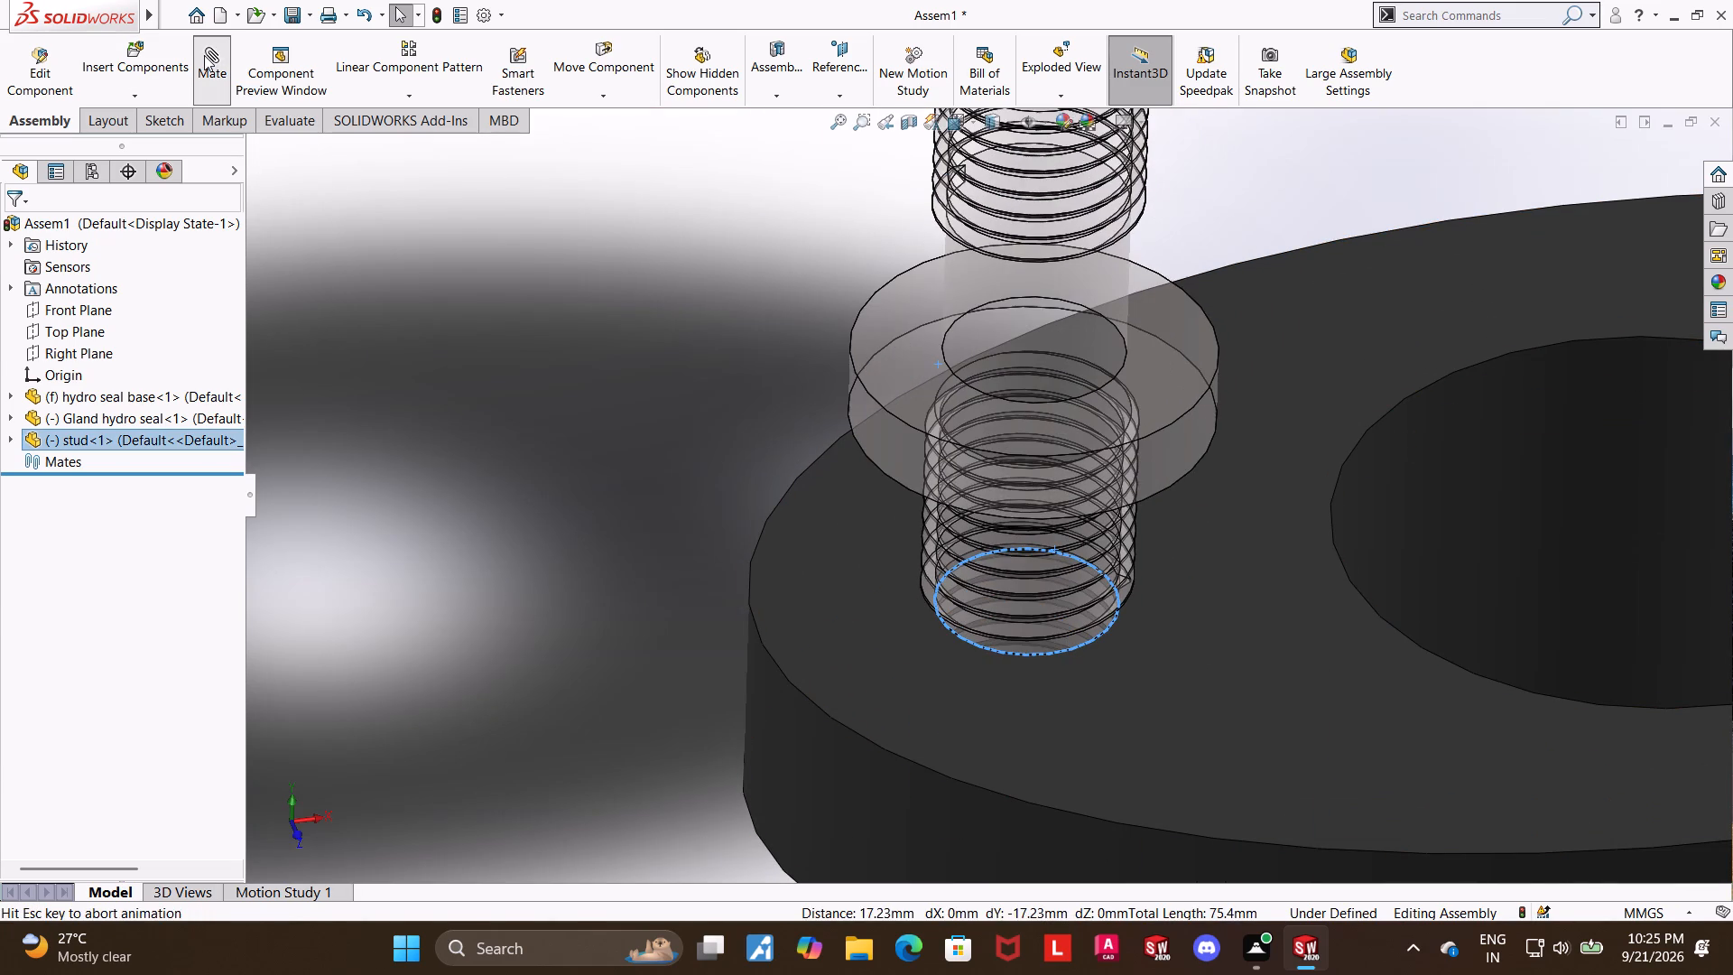
{"action": "left_click", "coordinate": [17, 571]}
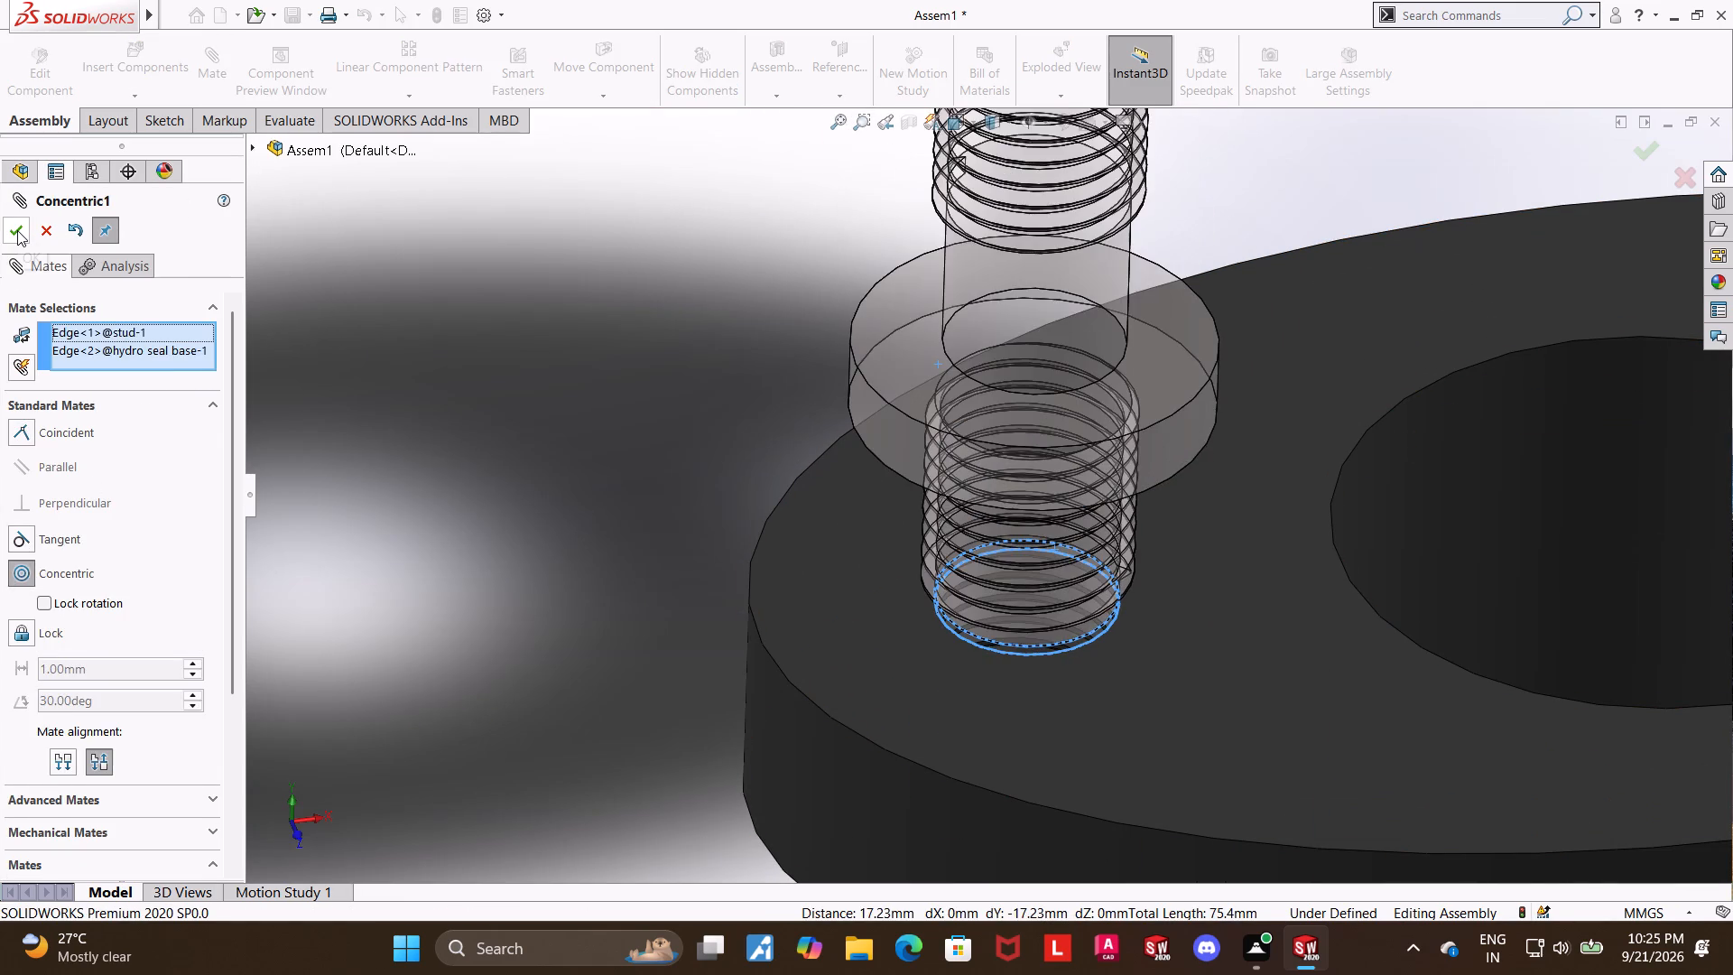
{"action": "left_click", "coordinate": [17, 230]}
Add a coincident mate between the underside of the stud's collar and the top face of the base flange.
{"action": "scroll", "coordinate": [576, 506], "scroll_direction": "down", "scroll_amount": 4}
{"action": "middle_click_drag", "start_coordinate": [578, 444], "coordinate": [566, 309]}
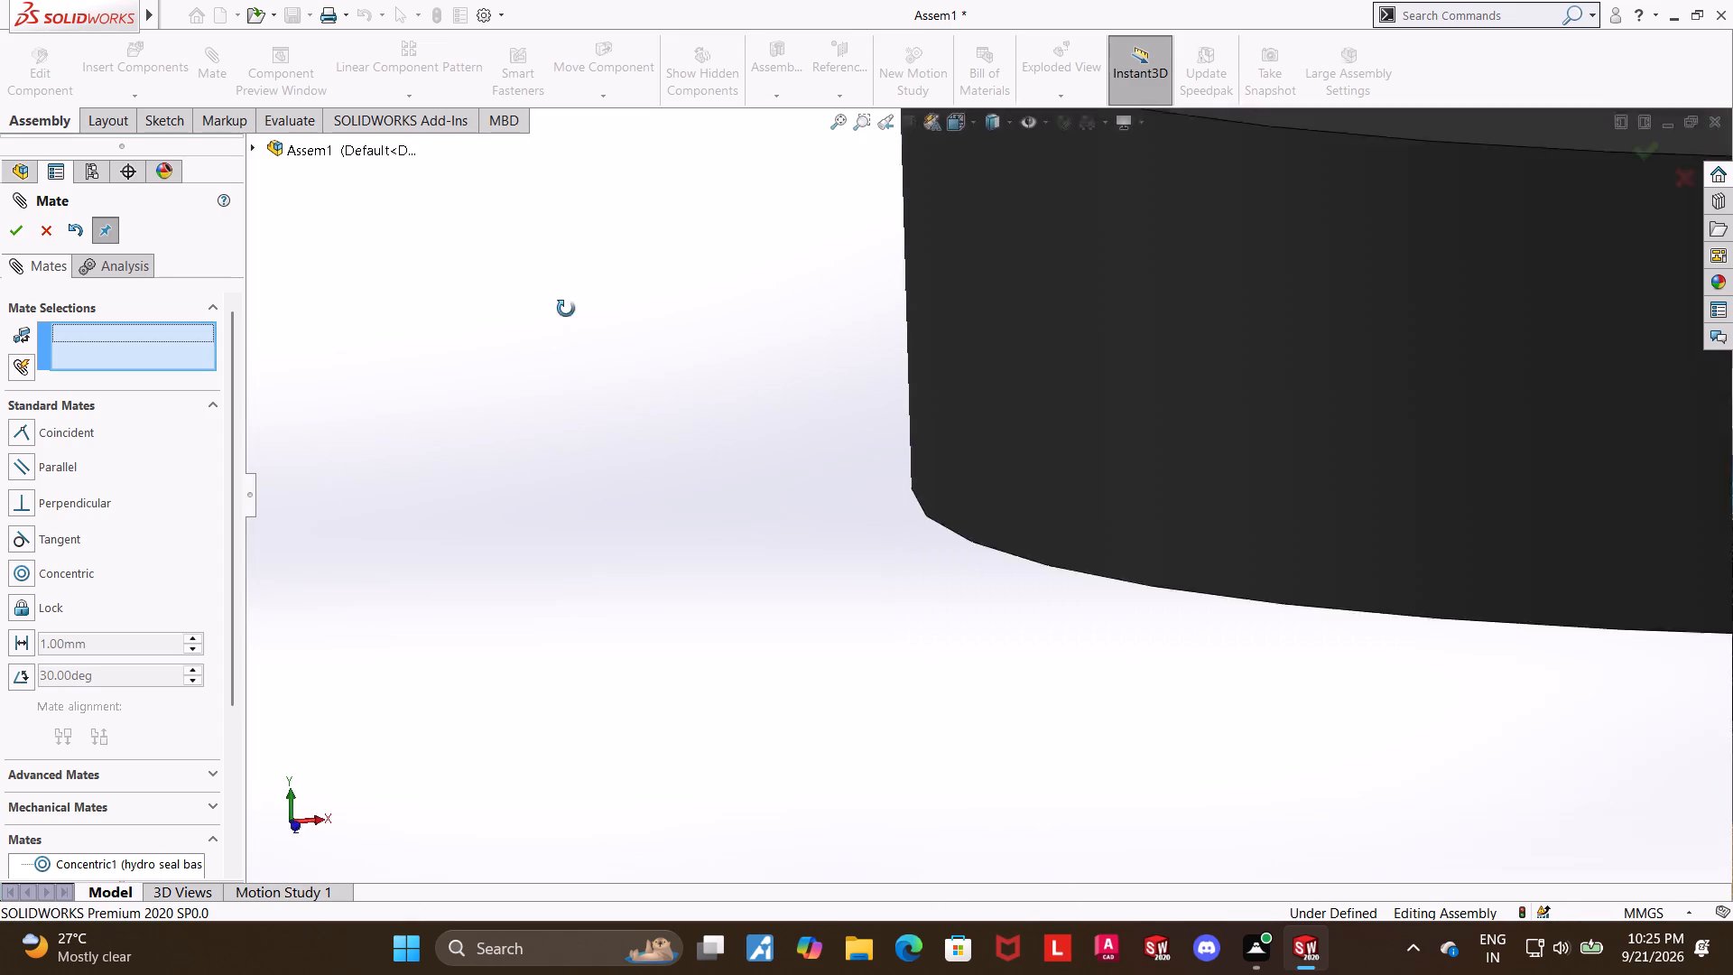
{"action": "middle_click_drag", "start_coordinate": [566, 309], "coordinate": [572, 274]}
{"action": "scroll", "coordinate": [577, 311], "scroll_direction": "up", "scroll_amount": 8}
{"action": "scroll", "coordinate": [1237, 202], "scroll_direction": "down", "scroll_amount": 5}
{"action": "middle_click_drag", "start_coordinate": [1236, 203], "coordinate": [1237, 176]}
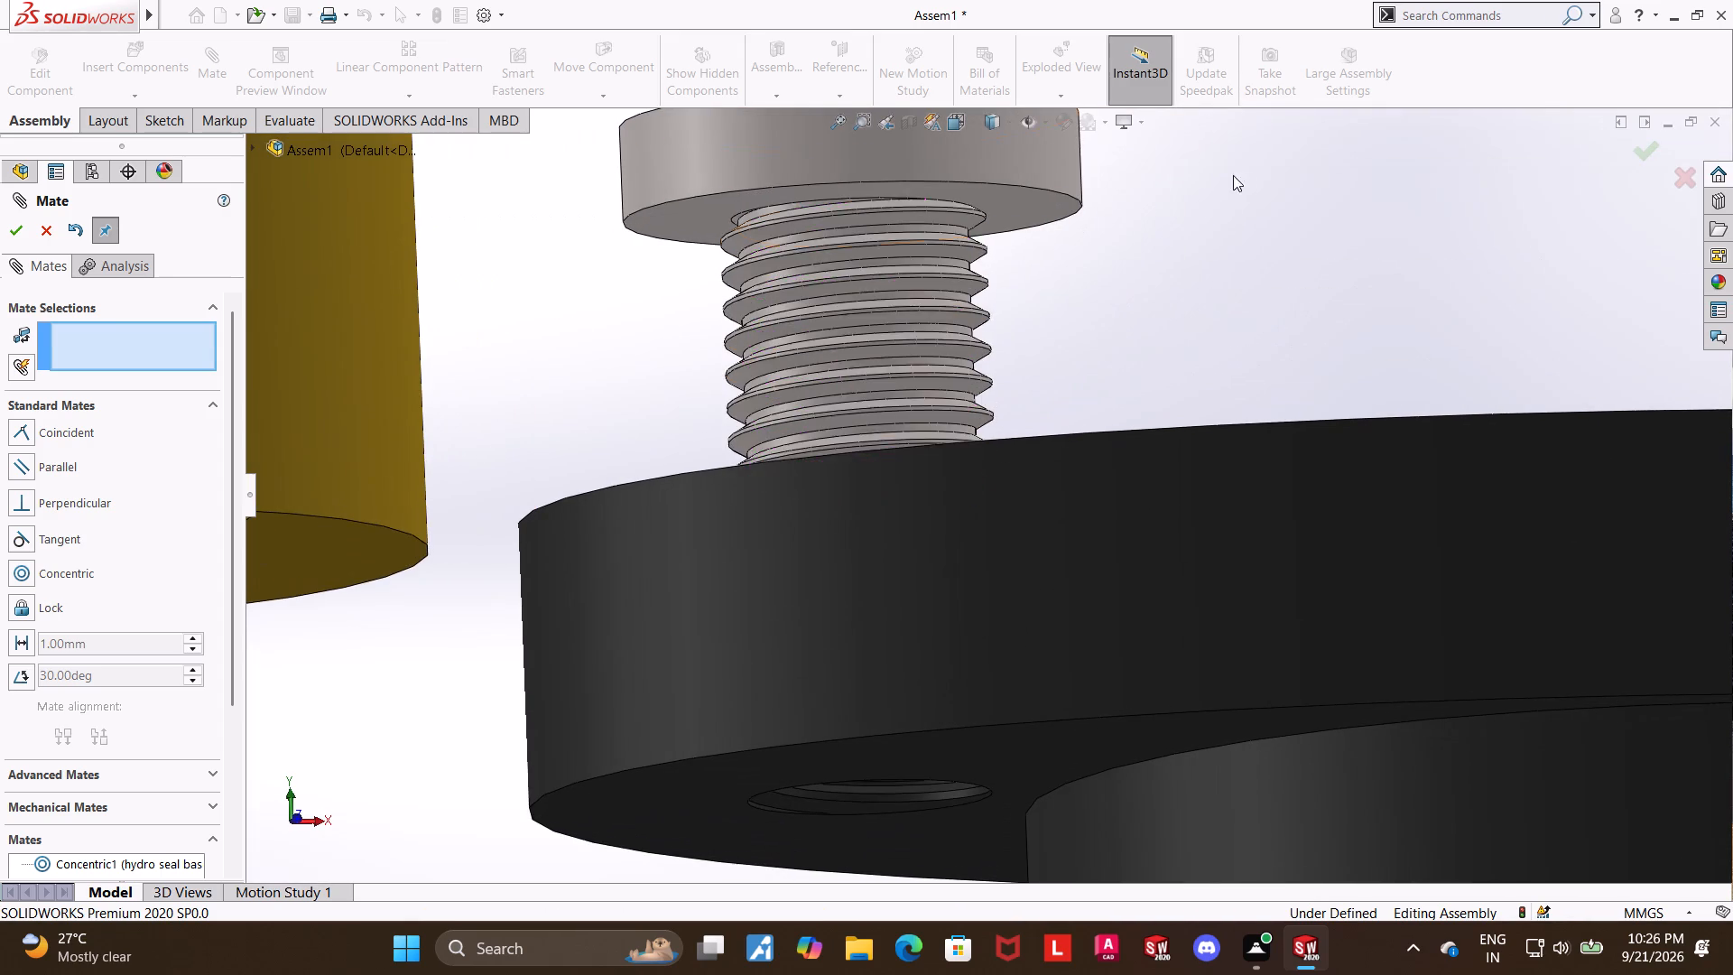
{"action": "left_click", "coordinate": [694, 211]}
{"action": "scroll", "coordinate": [577, 341], "scroll_direction": "up", "scroll_amount": 4}
{"action": "middle_click_drag", "start_coordinate": [553, 490], "coordinate": [559, 695]}
{"action": "scroll", "coordinate": [560, 695], "scroll_direction": "up", "scroll_amount": 5}
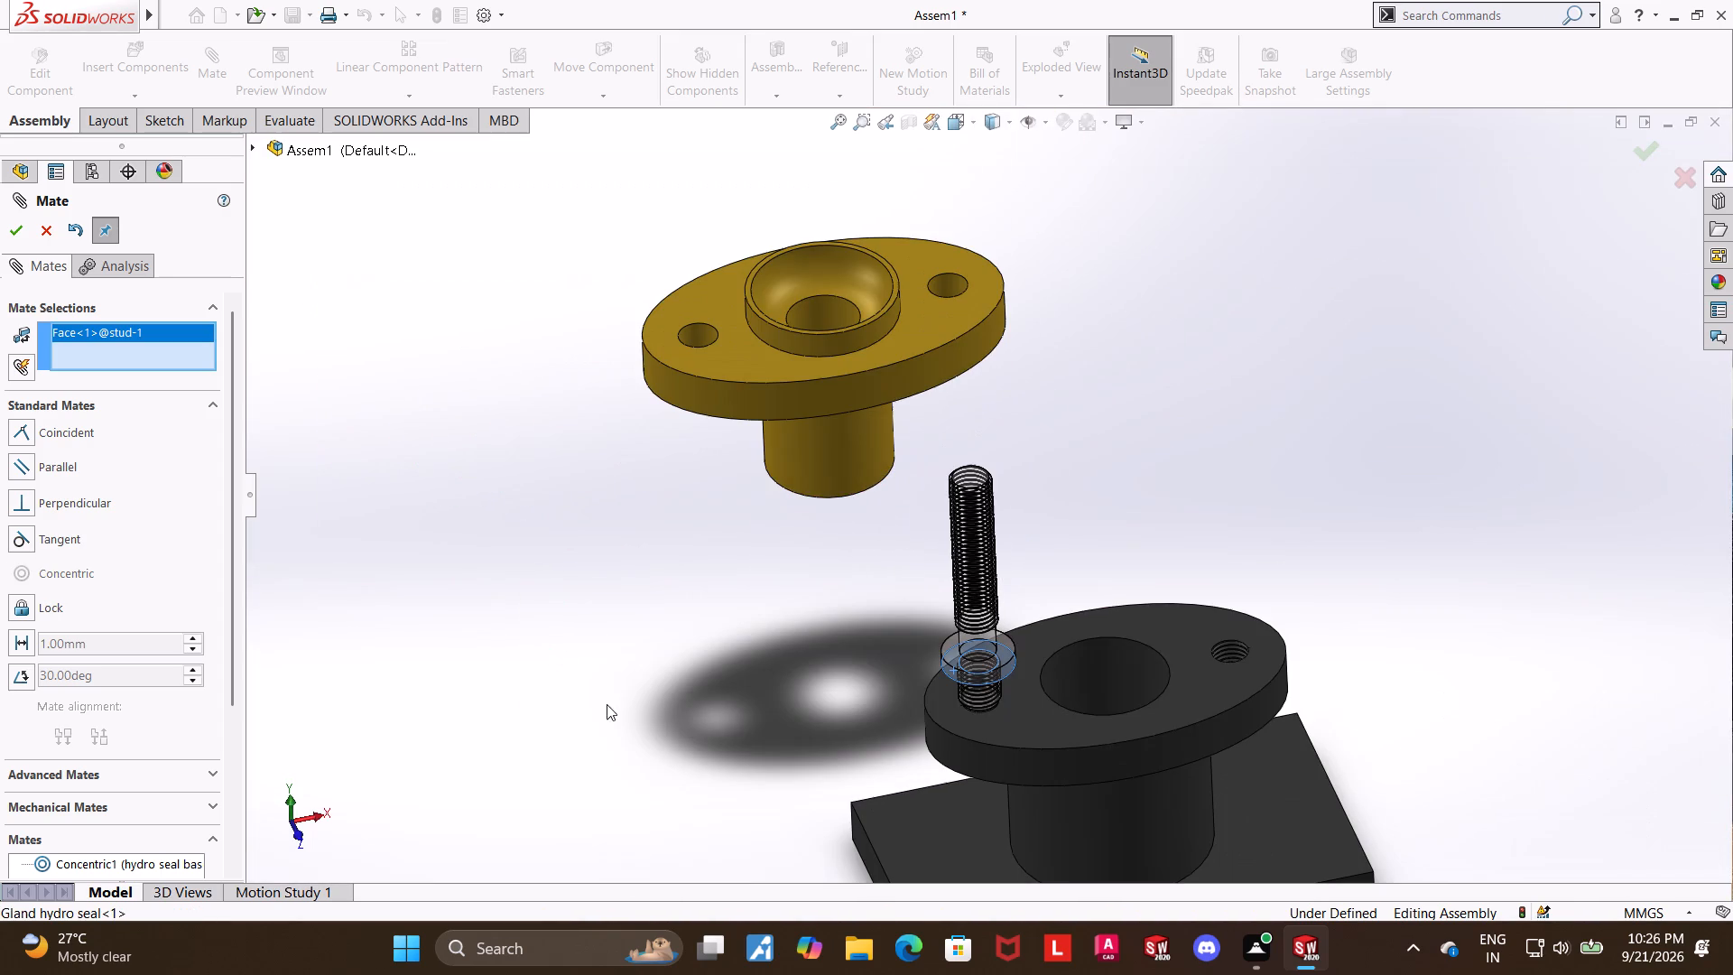
{"action": "scroll", "coordinate": [607, 704], "scroll_direction": "up", "scroll_amount": 1}
{"action": "left_click", "coordinate": [1040, 716], "text": "ctrl"}
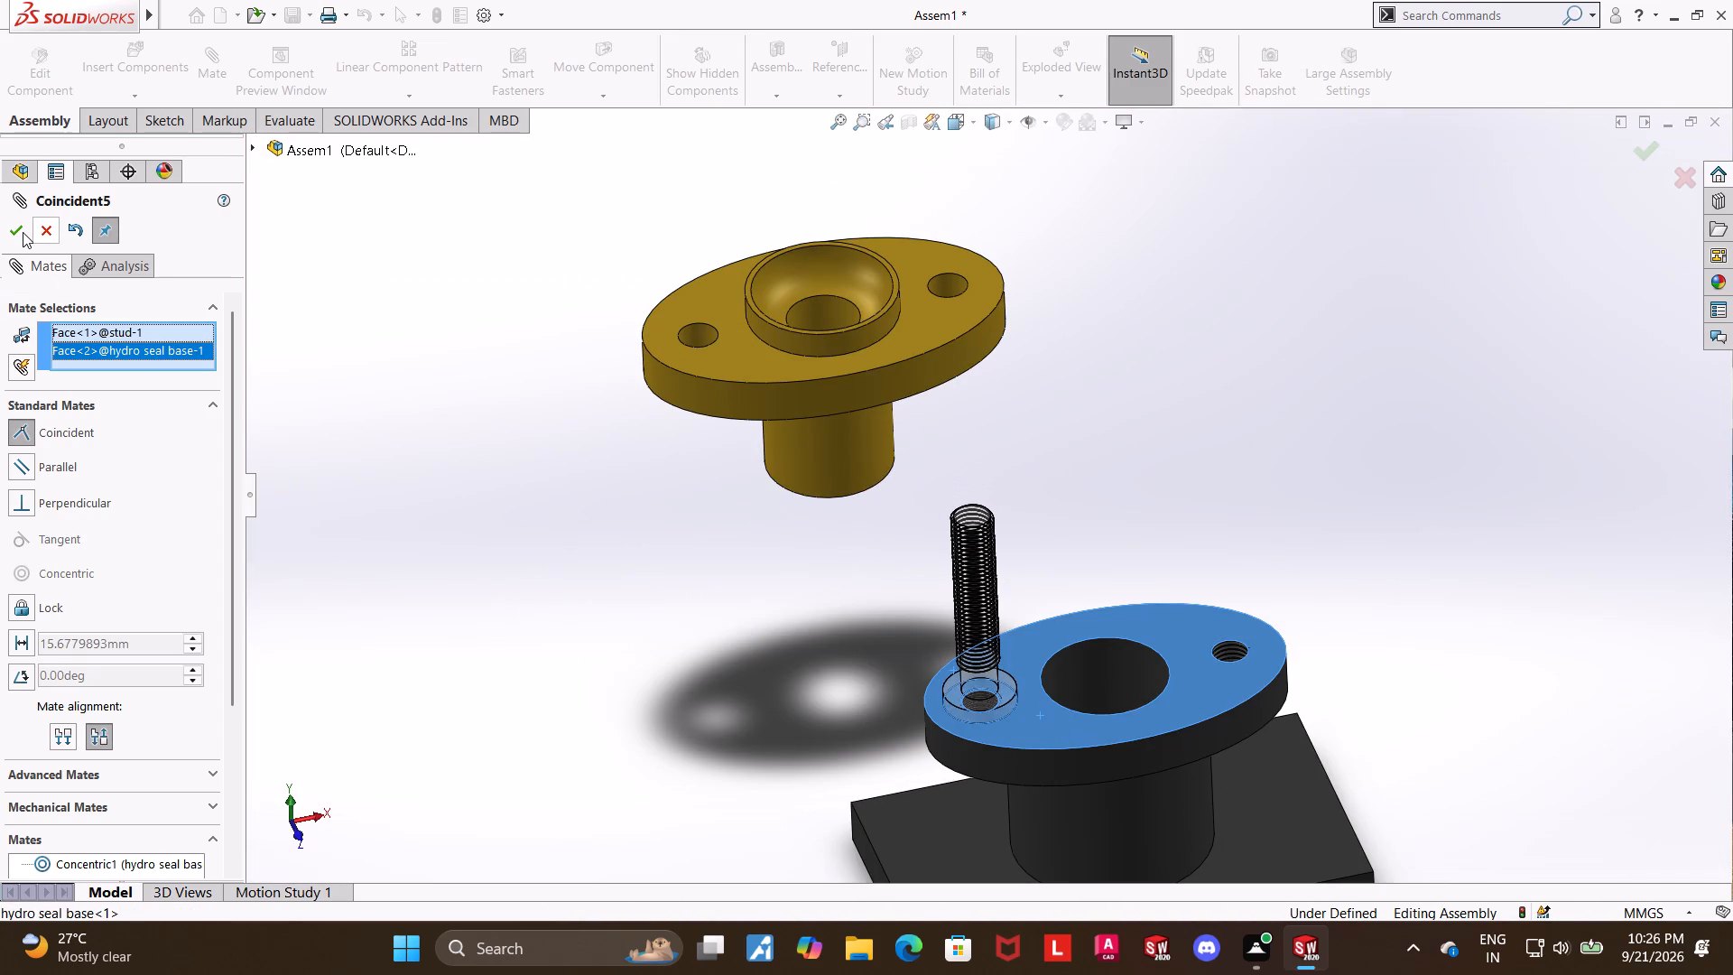
{"action": "left_click", "coordinate": [23, 232]}
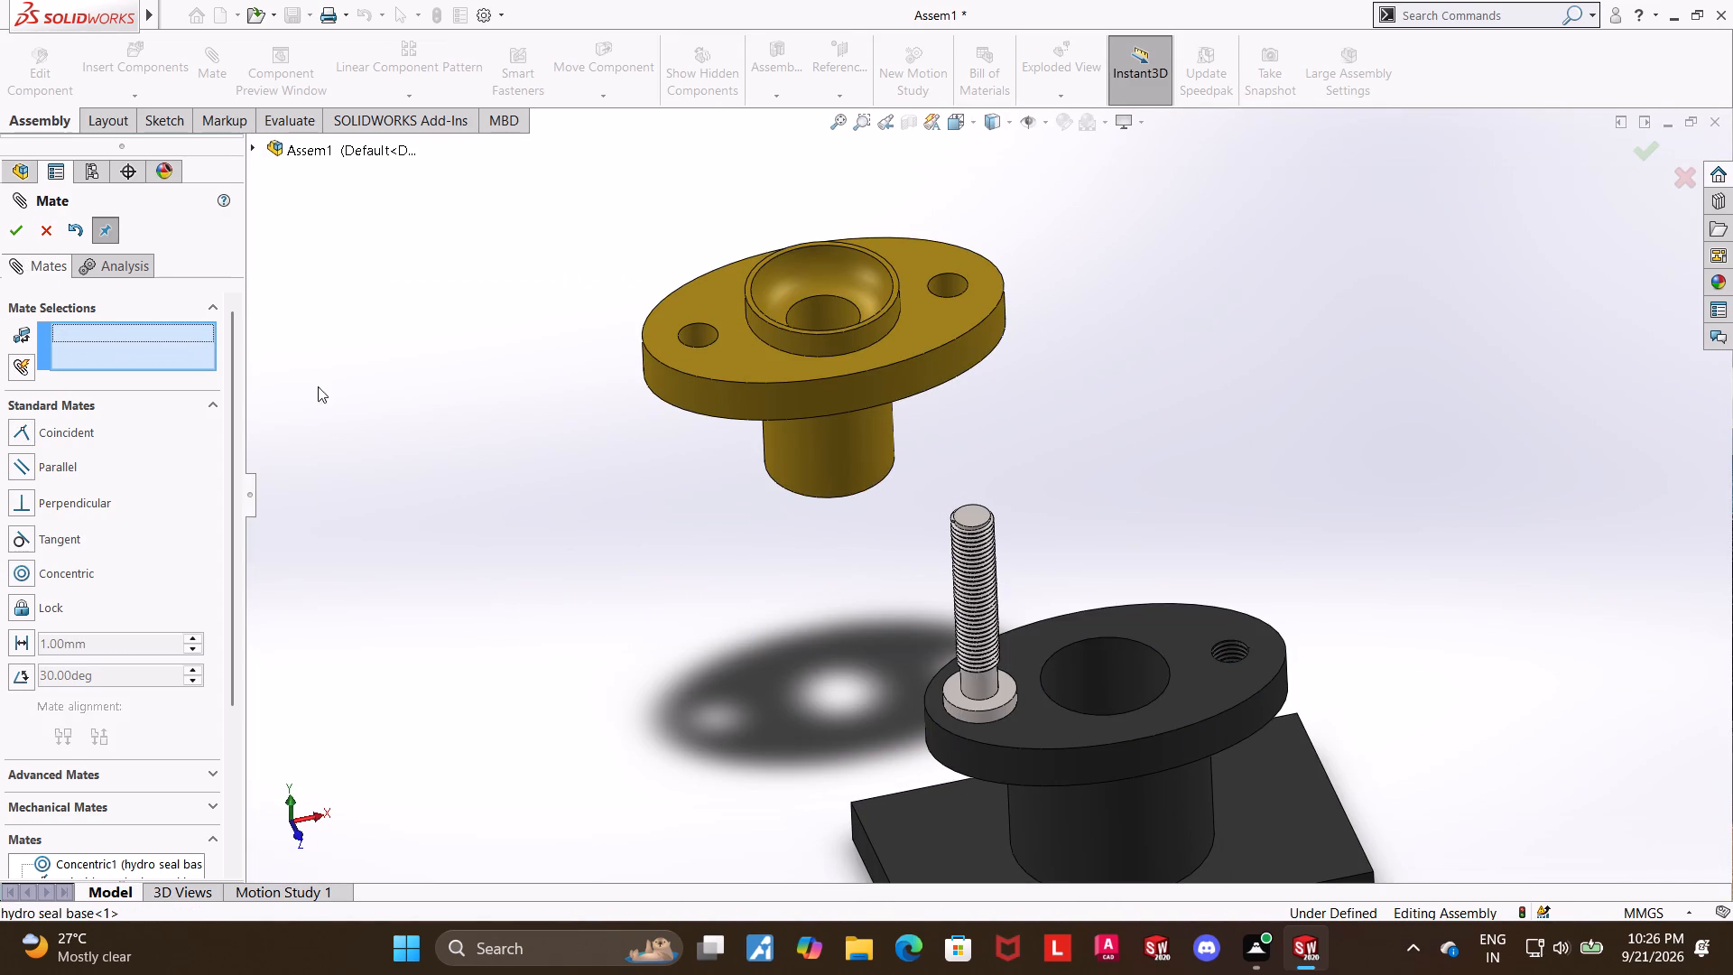
Add a concentric mate between the outer cylindrical face of the gland's lower sleeve and the central bore of the base.
{"action": "scroll", "coordinate": [1442, 616], "scroll_direction": "up", "scroll_amount": 2}
{"action": "scroll", "coordinate": [1296, 561], "scroll_direction": "down", "scroll_amount": 3}
{"action": "middle_click_drag", "start_coordinate": [1170, 410], "coordinate": [1167, 379]}
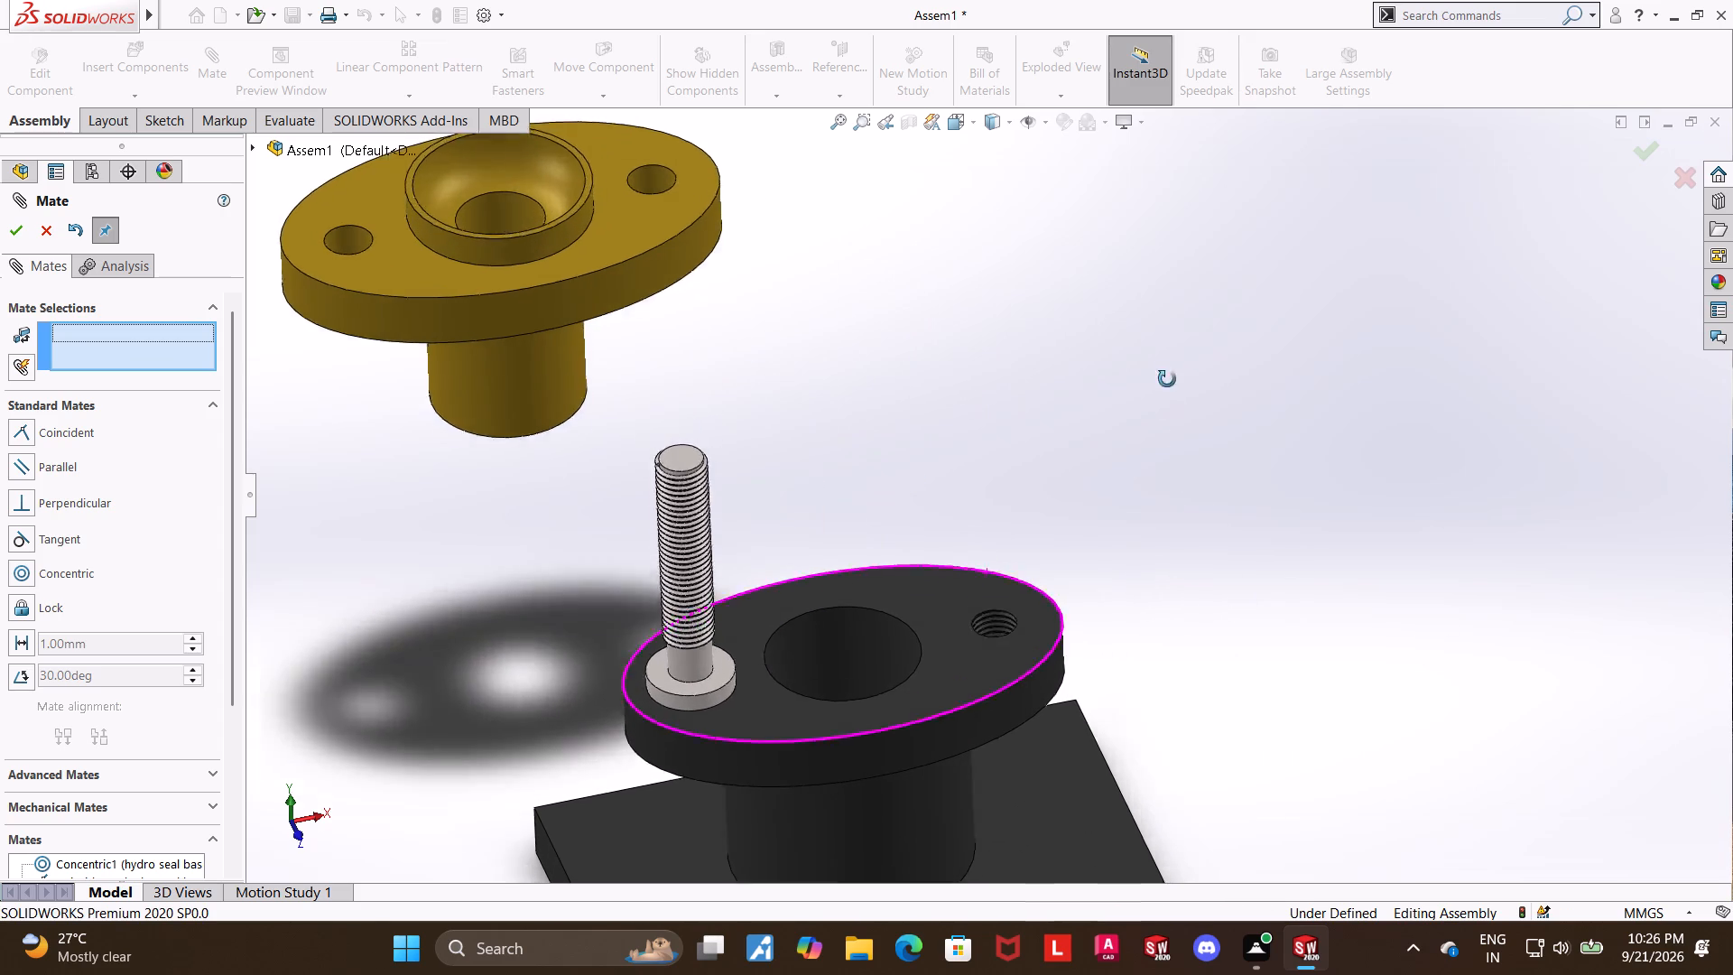
{"action": "middle_click_drag", "start_coordinate": [1167, 379], "coordinate": [1203, 120]}
{"action": "left_click", "coordinate": [468, 532]}
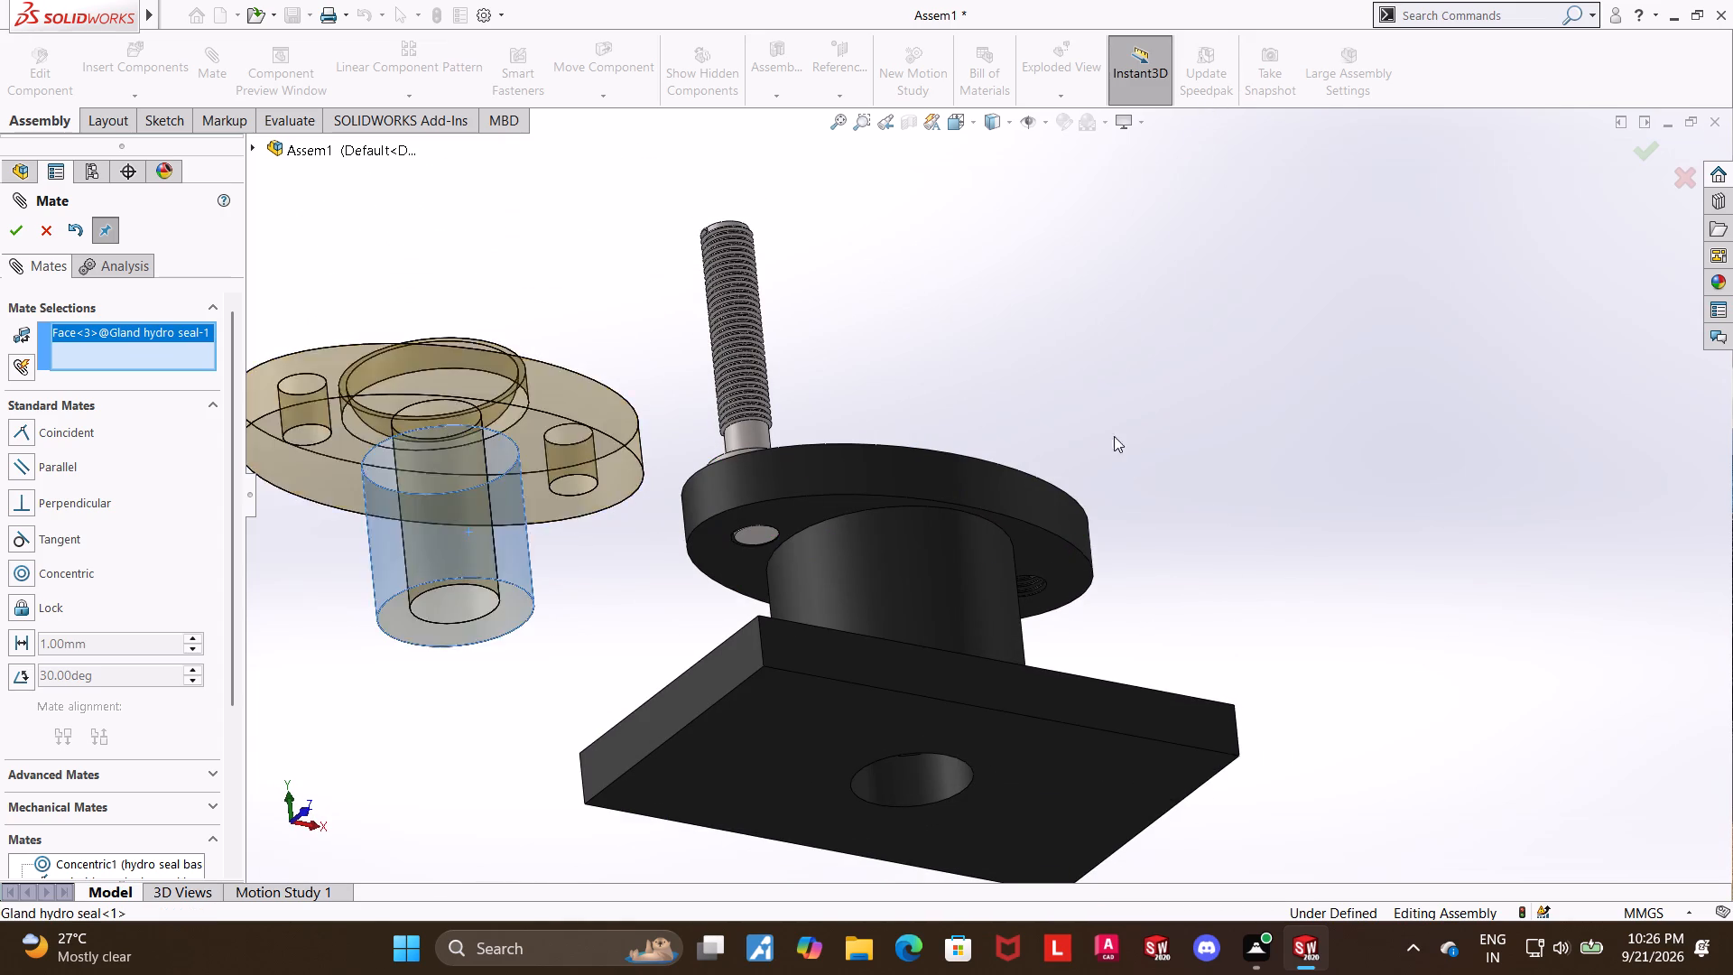
{"action": "scroll", "coordinate": [1329, 362], "scroll_direction": "up", "scroll_amount": 4}
{"action": "middle_click_drag", "start_coordinate": [1265, 375], "coordinate": [1254, 805]}
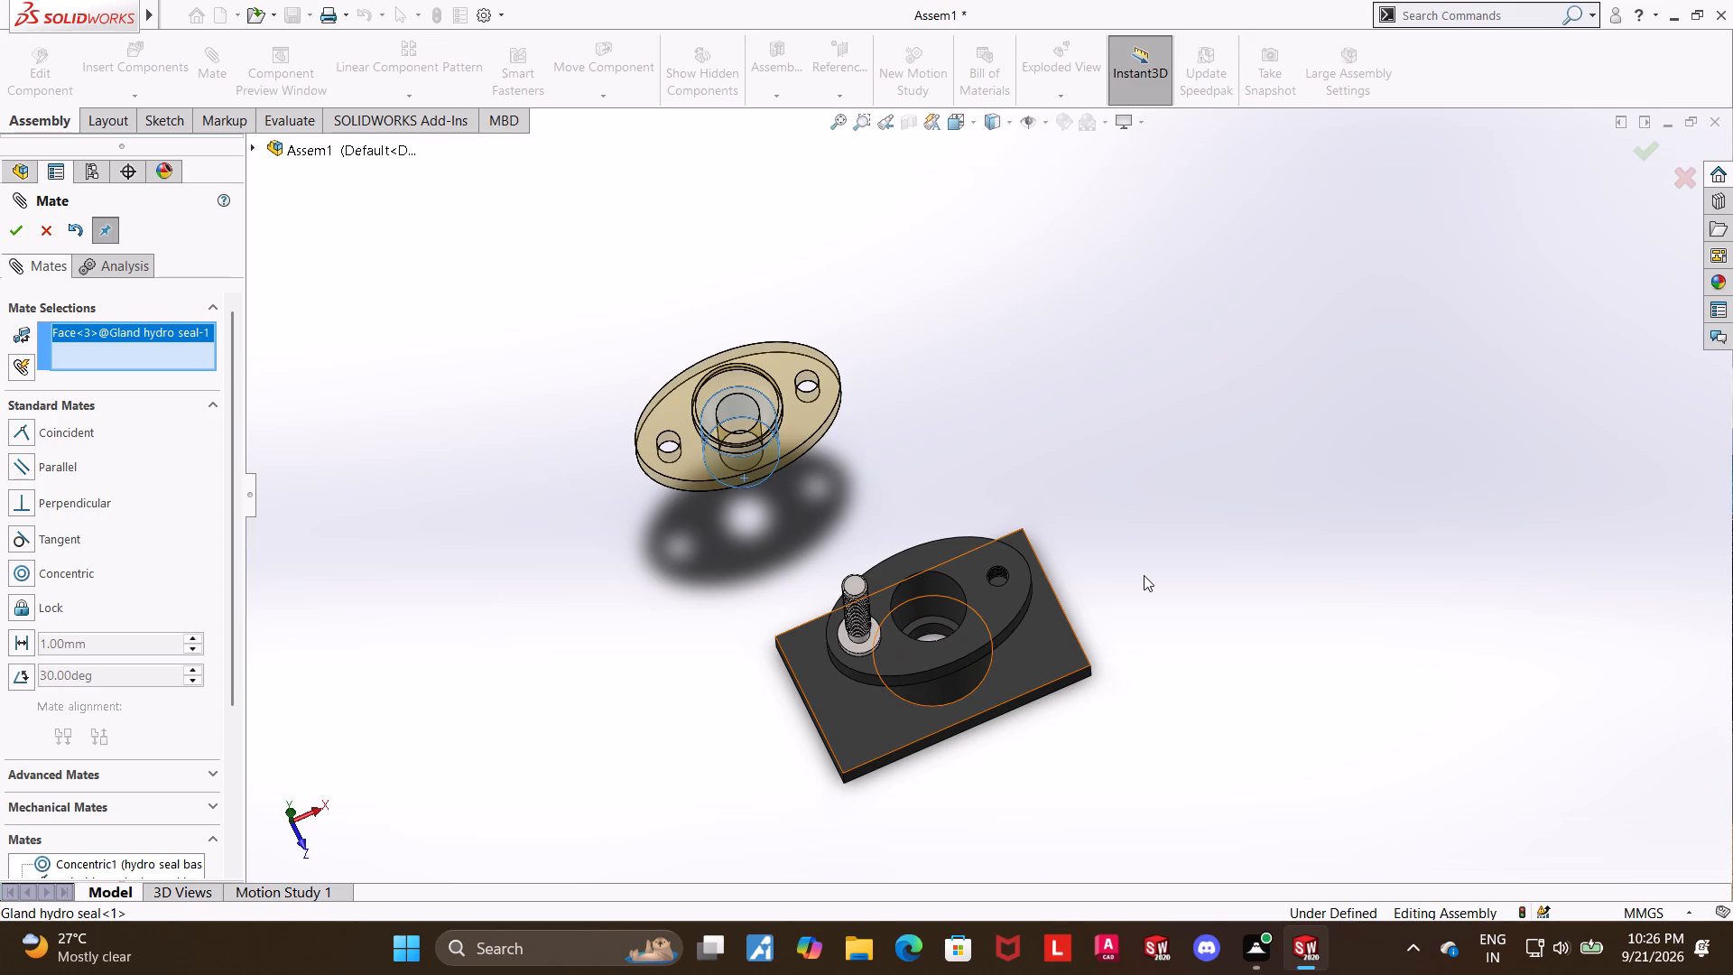
{"action": "left_click", "coordinate": [930, 584], "text": "ctrl"}
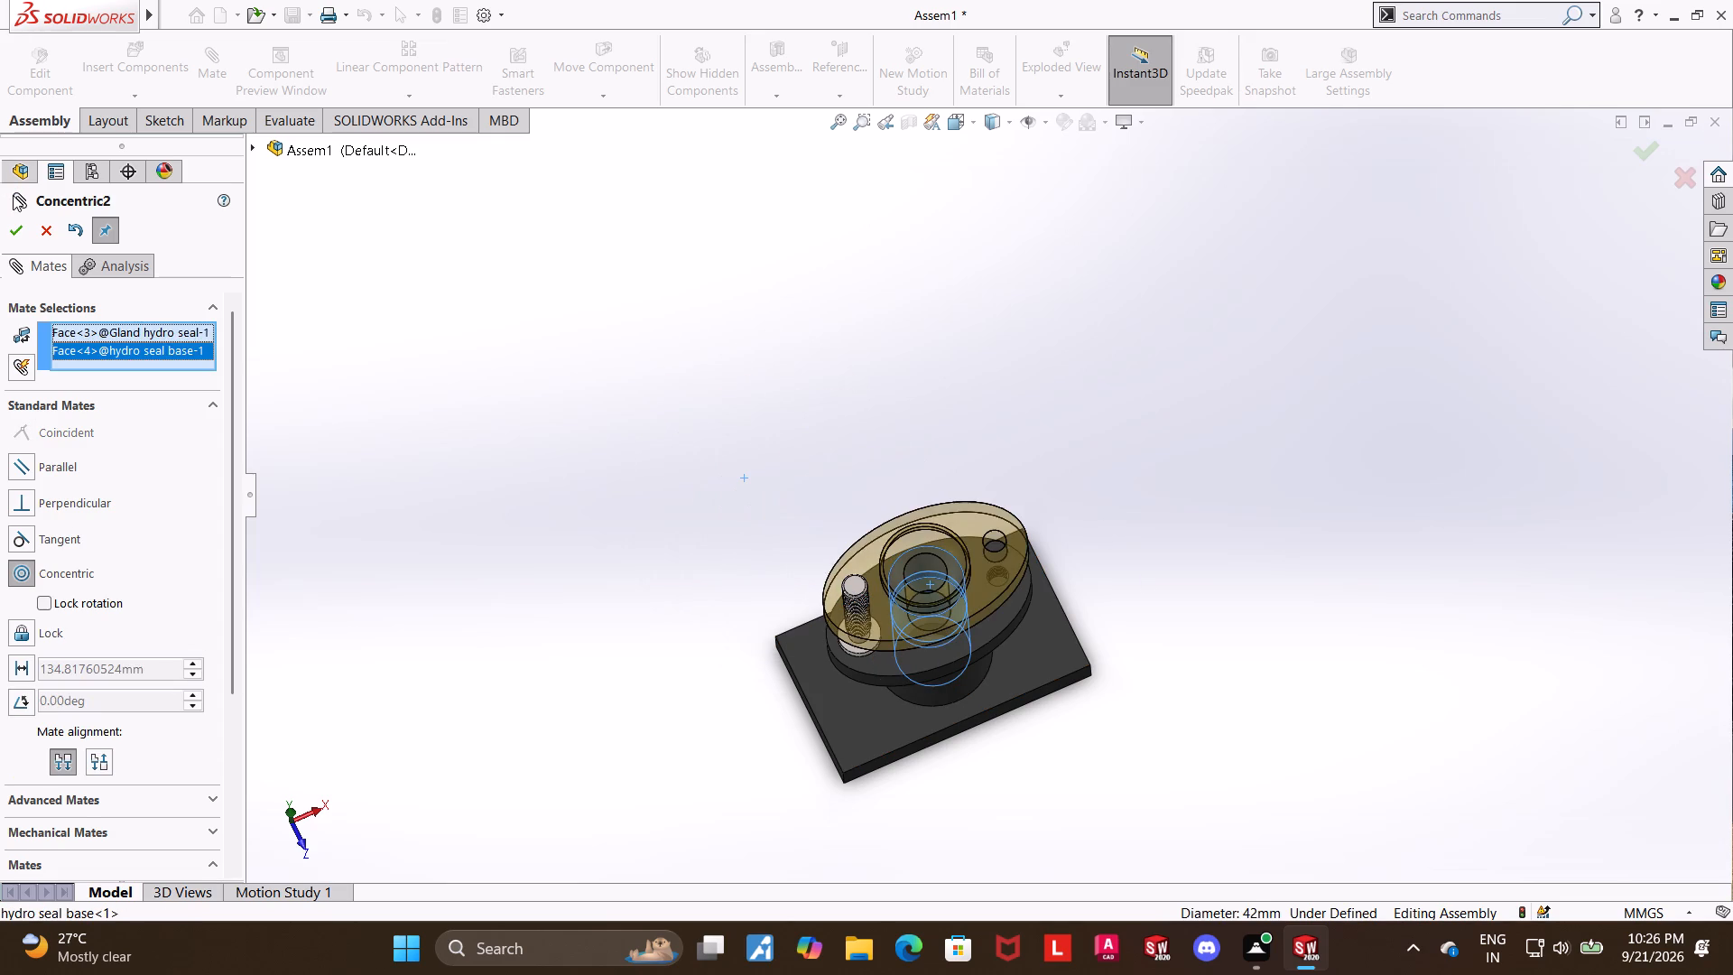
{"action": "left_click", "coordinate": [15, 227]}
Move the gland up along the bore axis until it is clear above the stud.
{"action": "middle_click_drag", "start_coordinate": [1126, 419], "coordinate": [1136, 248]}
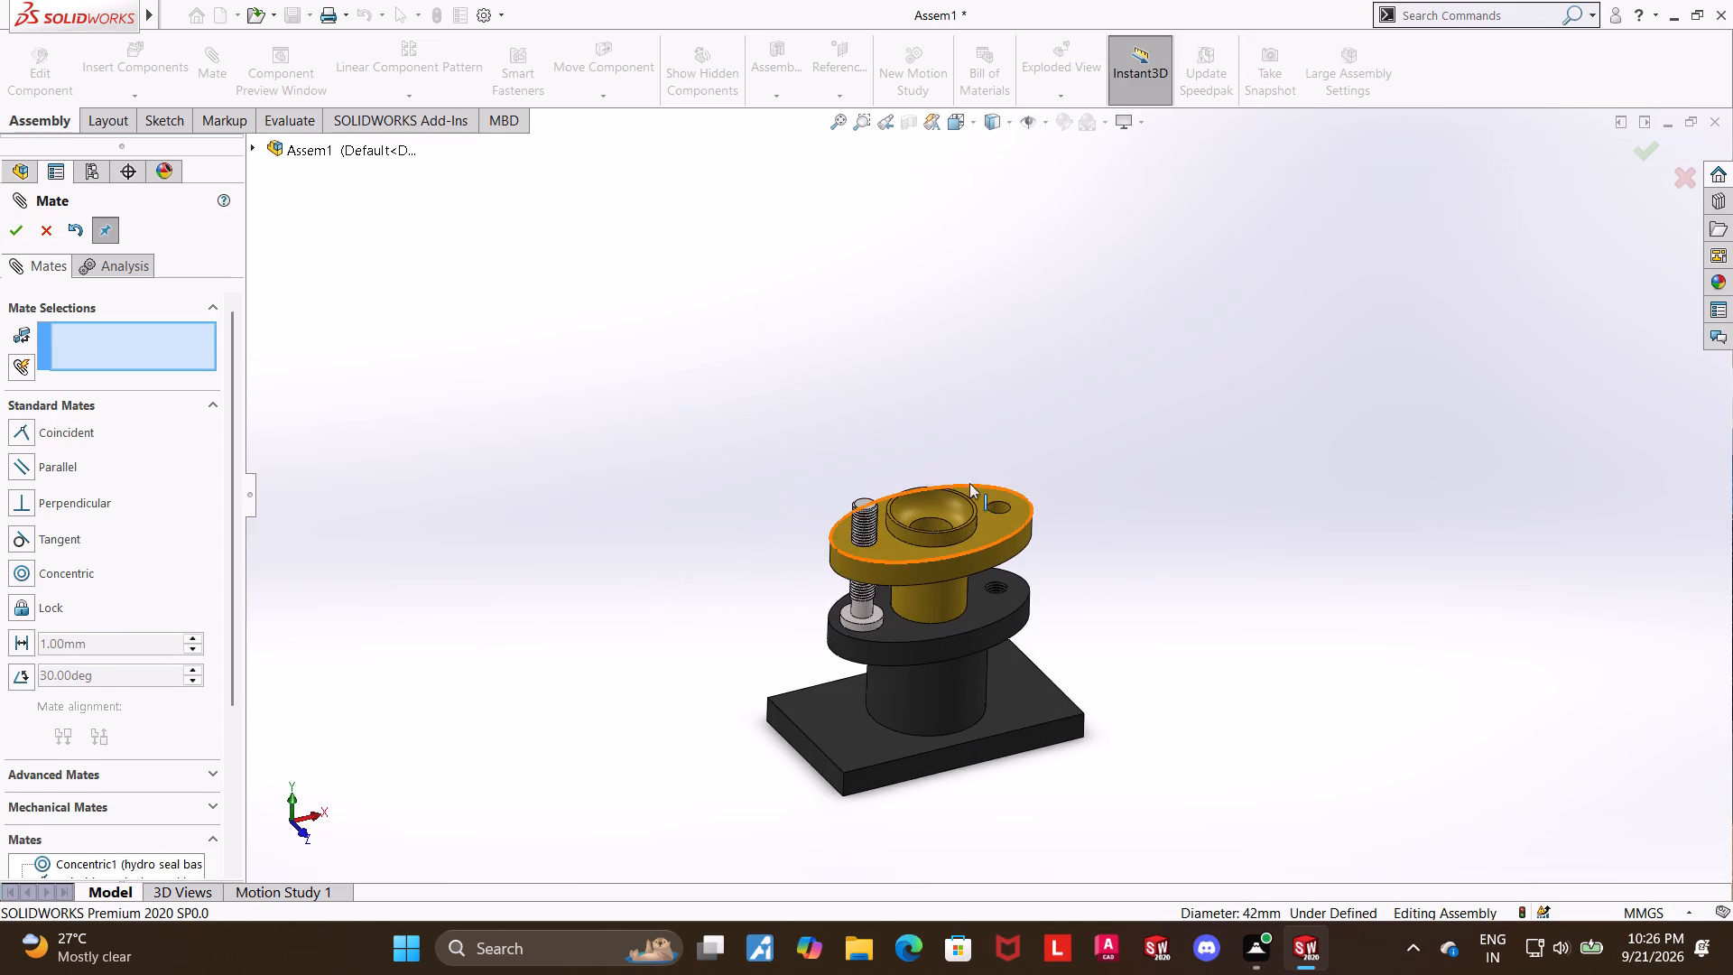
{"action": "scroll", "coordinate": [965, 484], "scroll_direction": "down", "scroll_amount": 2}
{"action": "left_click_drag", "start_coordinate": [918, 626], "coordinate": [915, 366]}
{"action": "left_click", "coordinate": [1253, 498]}
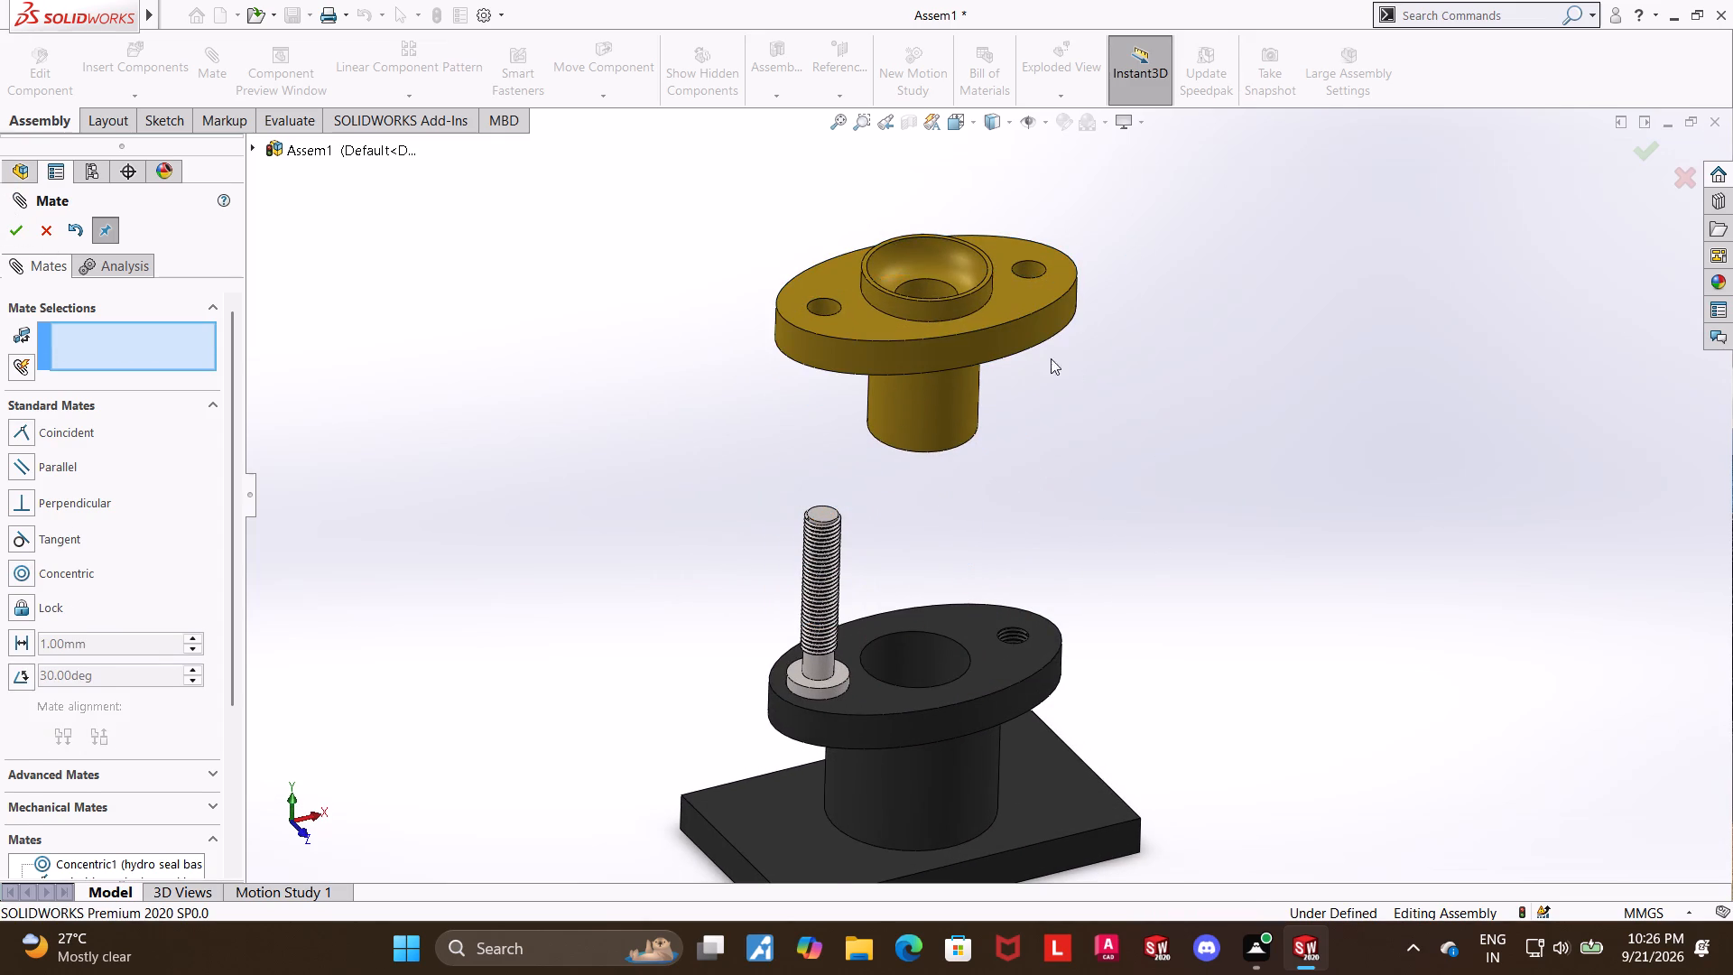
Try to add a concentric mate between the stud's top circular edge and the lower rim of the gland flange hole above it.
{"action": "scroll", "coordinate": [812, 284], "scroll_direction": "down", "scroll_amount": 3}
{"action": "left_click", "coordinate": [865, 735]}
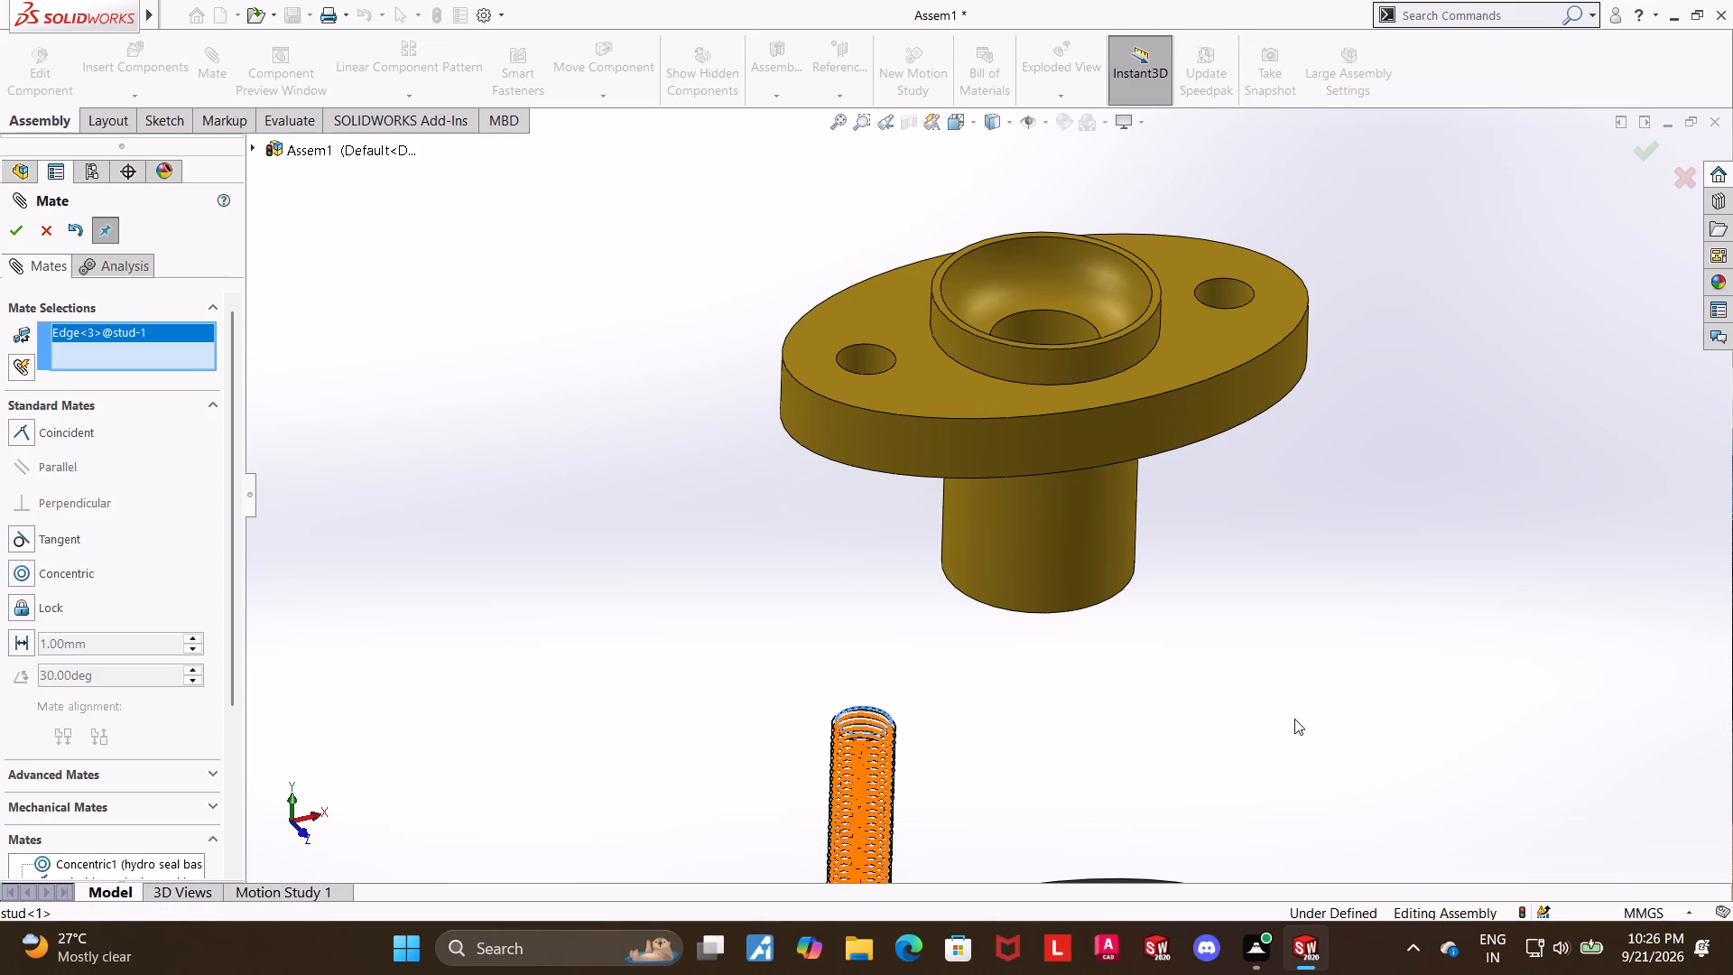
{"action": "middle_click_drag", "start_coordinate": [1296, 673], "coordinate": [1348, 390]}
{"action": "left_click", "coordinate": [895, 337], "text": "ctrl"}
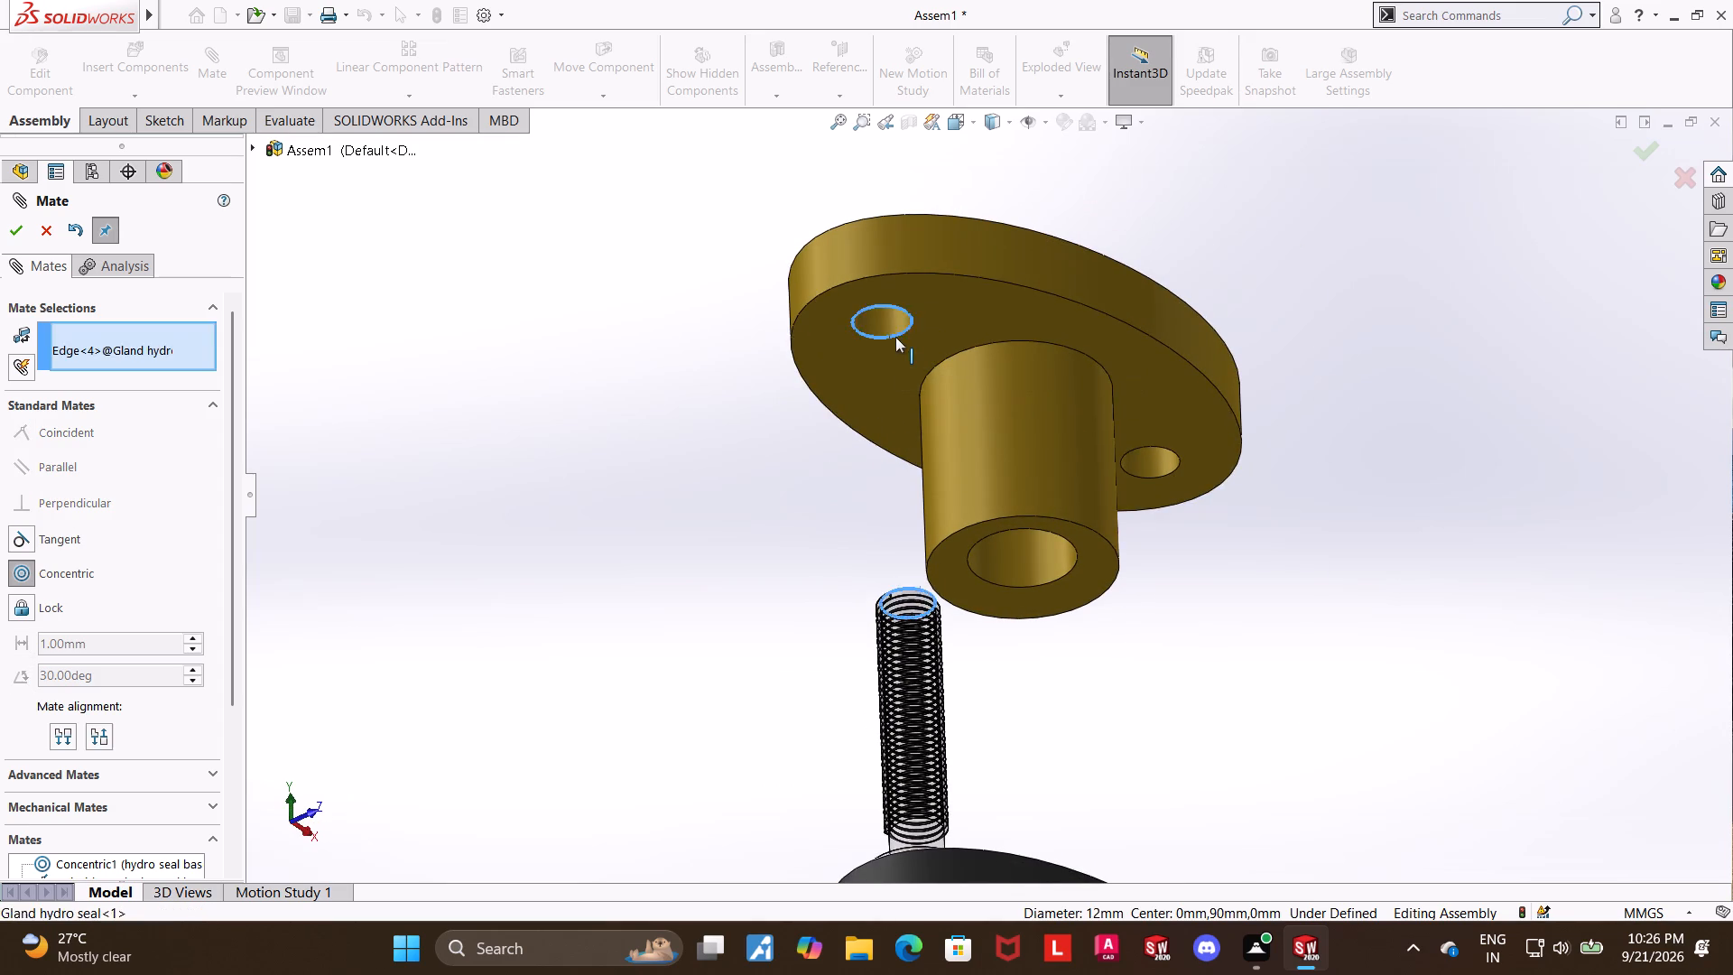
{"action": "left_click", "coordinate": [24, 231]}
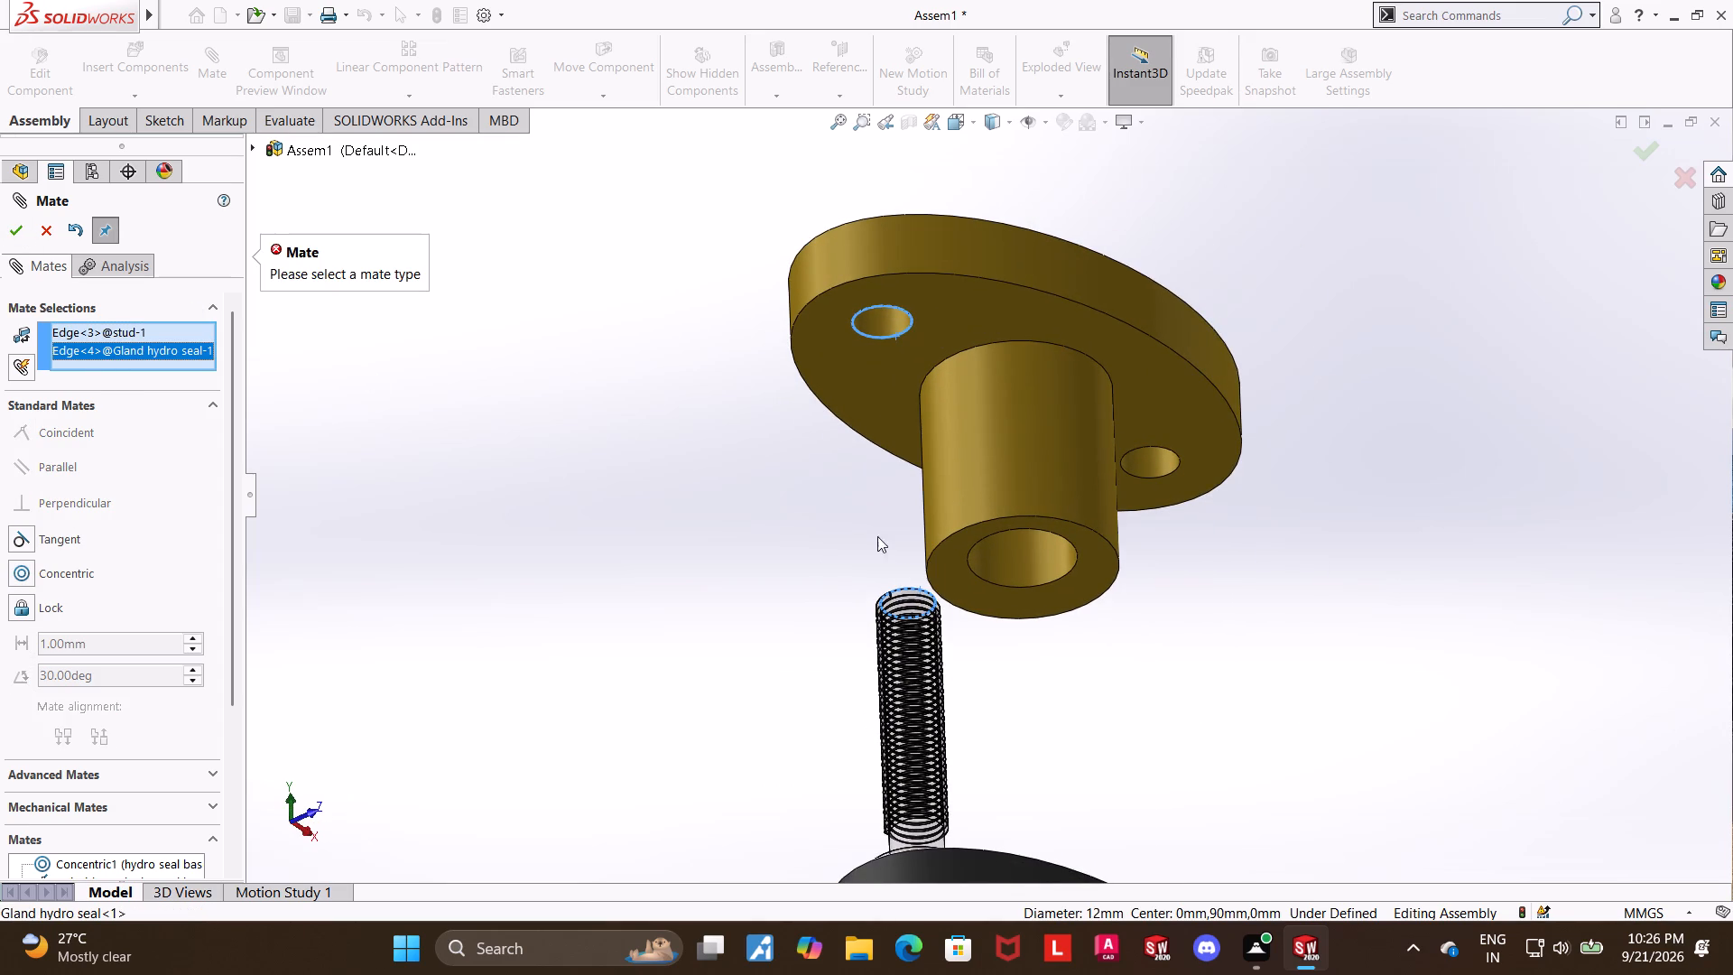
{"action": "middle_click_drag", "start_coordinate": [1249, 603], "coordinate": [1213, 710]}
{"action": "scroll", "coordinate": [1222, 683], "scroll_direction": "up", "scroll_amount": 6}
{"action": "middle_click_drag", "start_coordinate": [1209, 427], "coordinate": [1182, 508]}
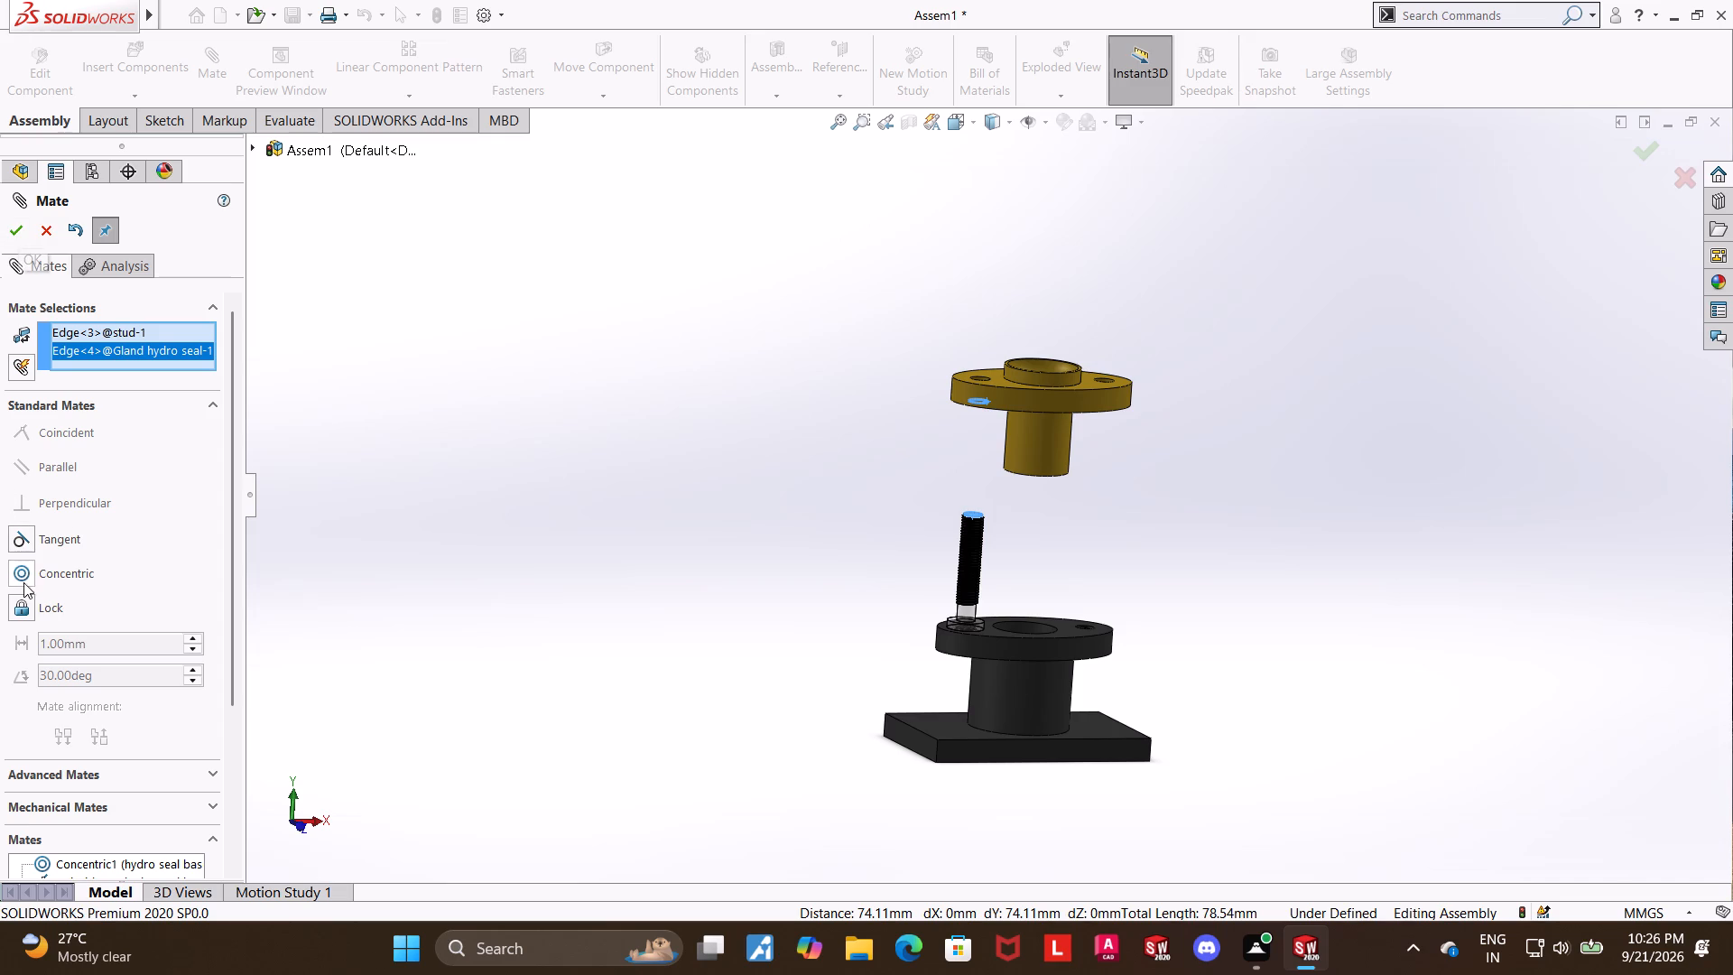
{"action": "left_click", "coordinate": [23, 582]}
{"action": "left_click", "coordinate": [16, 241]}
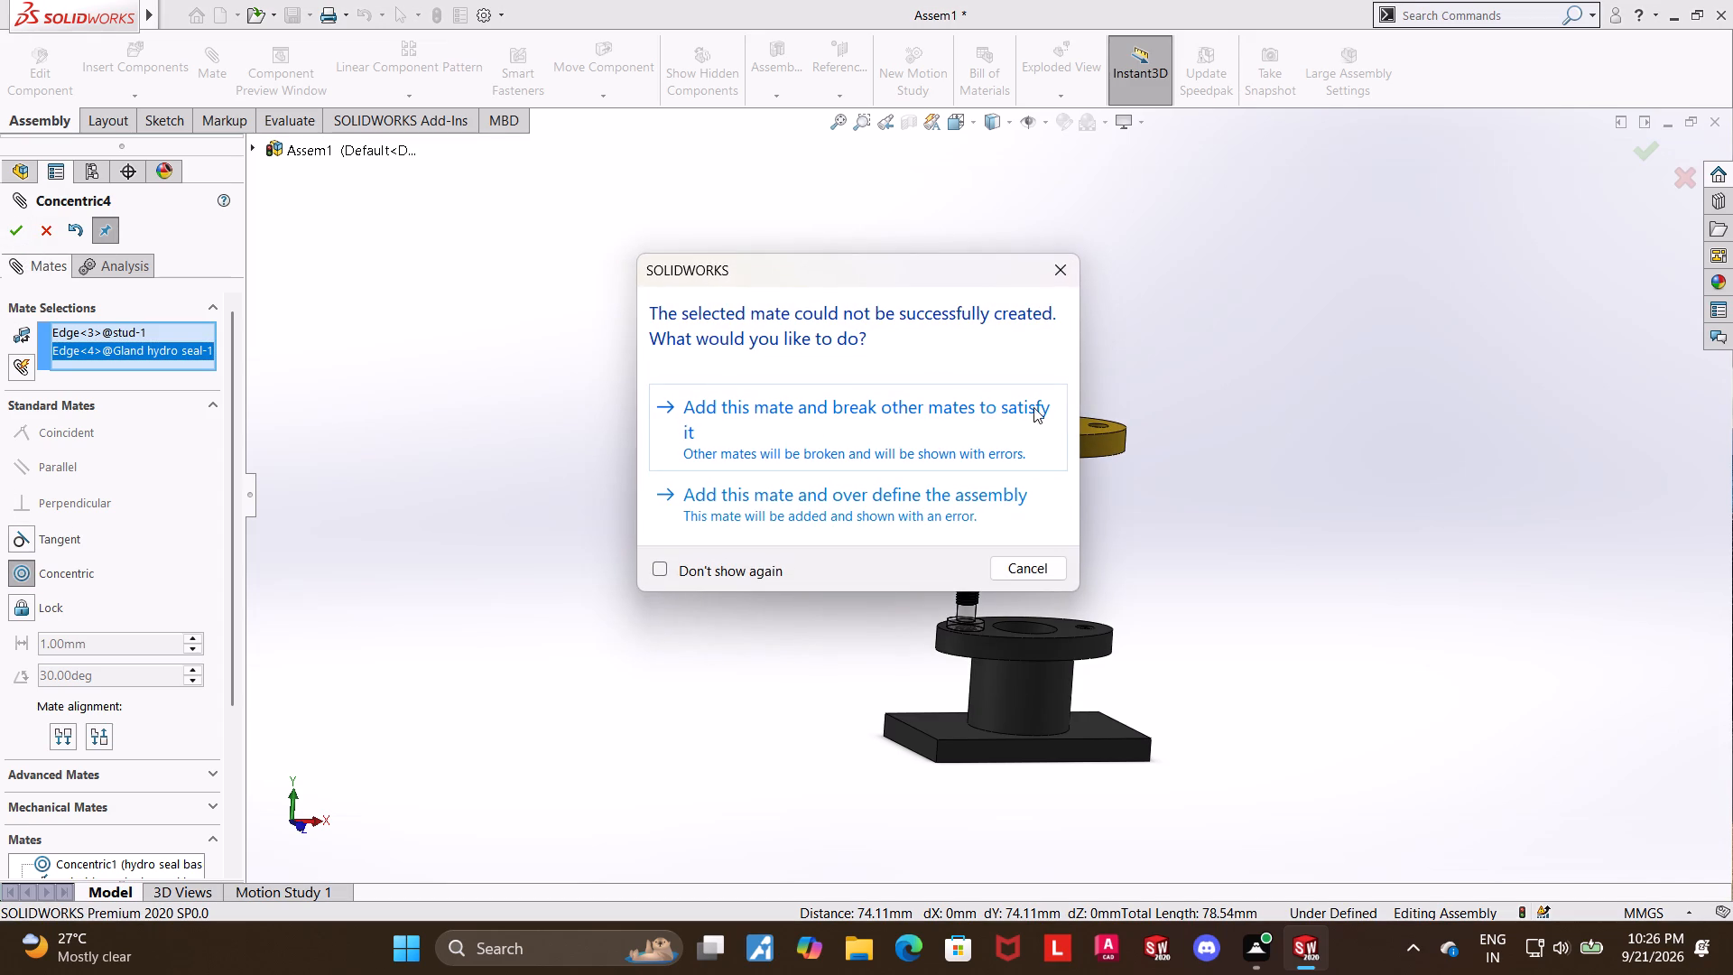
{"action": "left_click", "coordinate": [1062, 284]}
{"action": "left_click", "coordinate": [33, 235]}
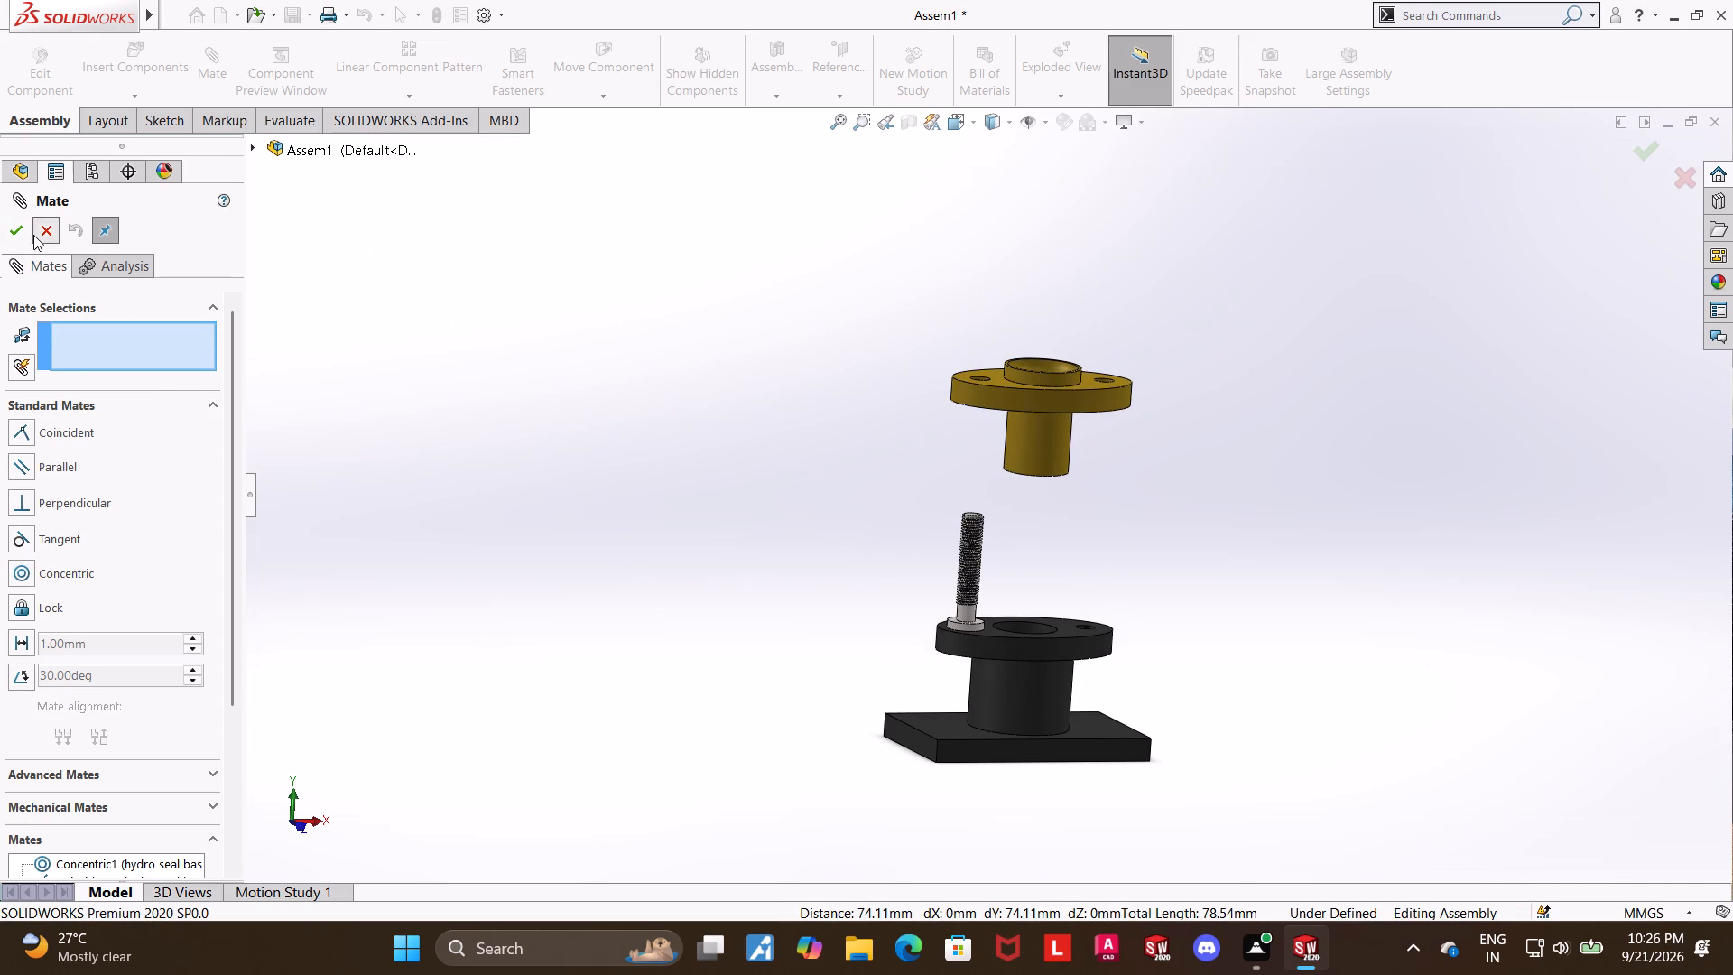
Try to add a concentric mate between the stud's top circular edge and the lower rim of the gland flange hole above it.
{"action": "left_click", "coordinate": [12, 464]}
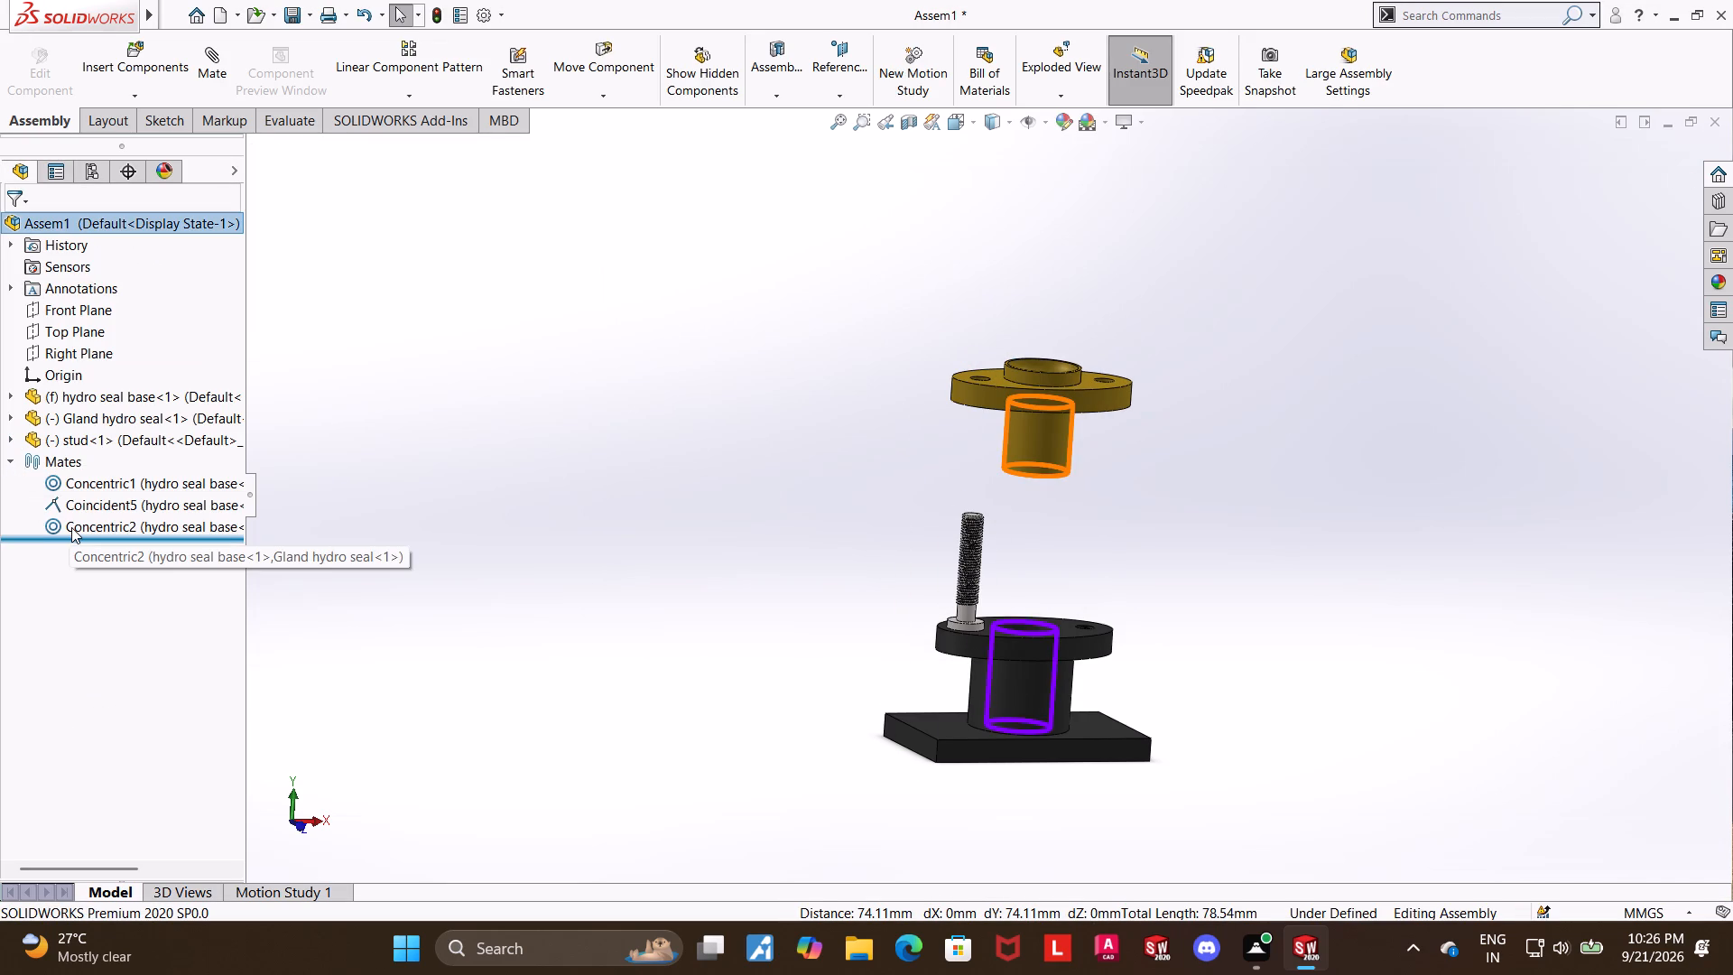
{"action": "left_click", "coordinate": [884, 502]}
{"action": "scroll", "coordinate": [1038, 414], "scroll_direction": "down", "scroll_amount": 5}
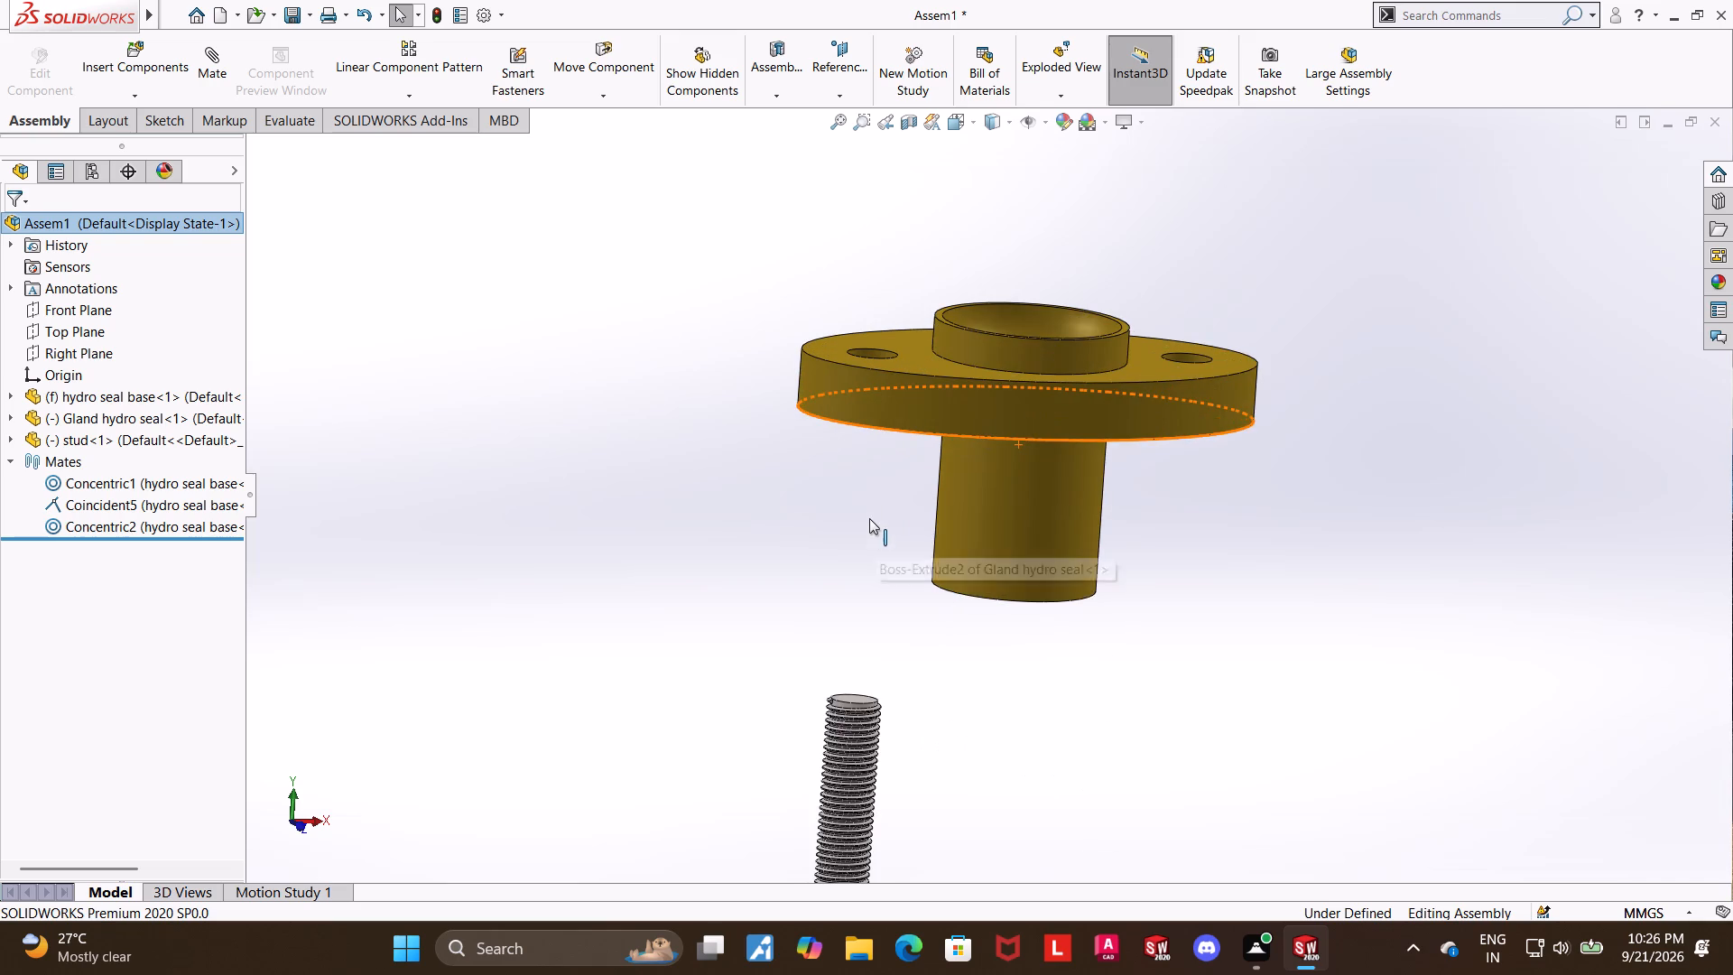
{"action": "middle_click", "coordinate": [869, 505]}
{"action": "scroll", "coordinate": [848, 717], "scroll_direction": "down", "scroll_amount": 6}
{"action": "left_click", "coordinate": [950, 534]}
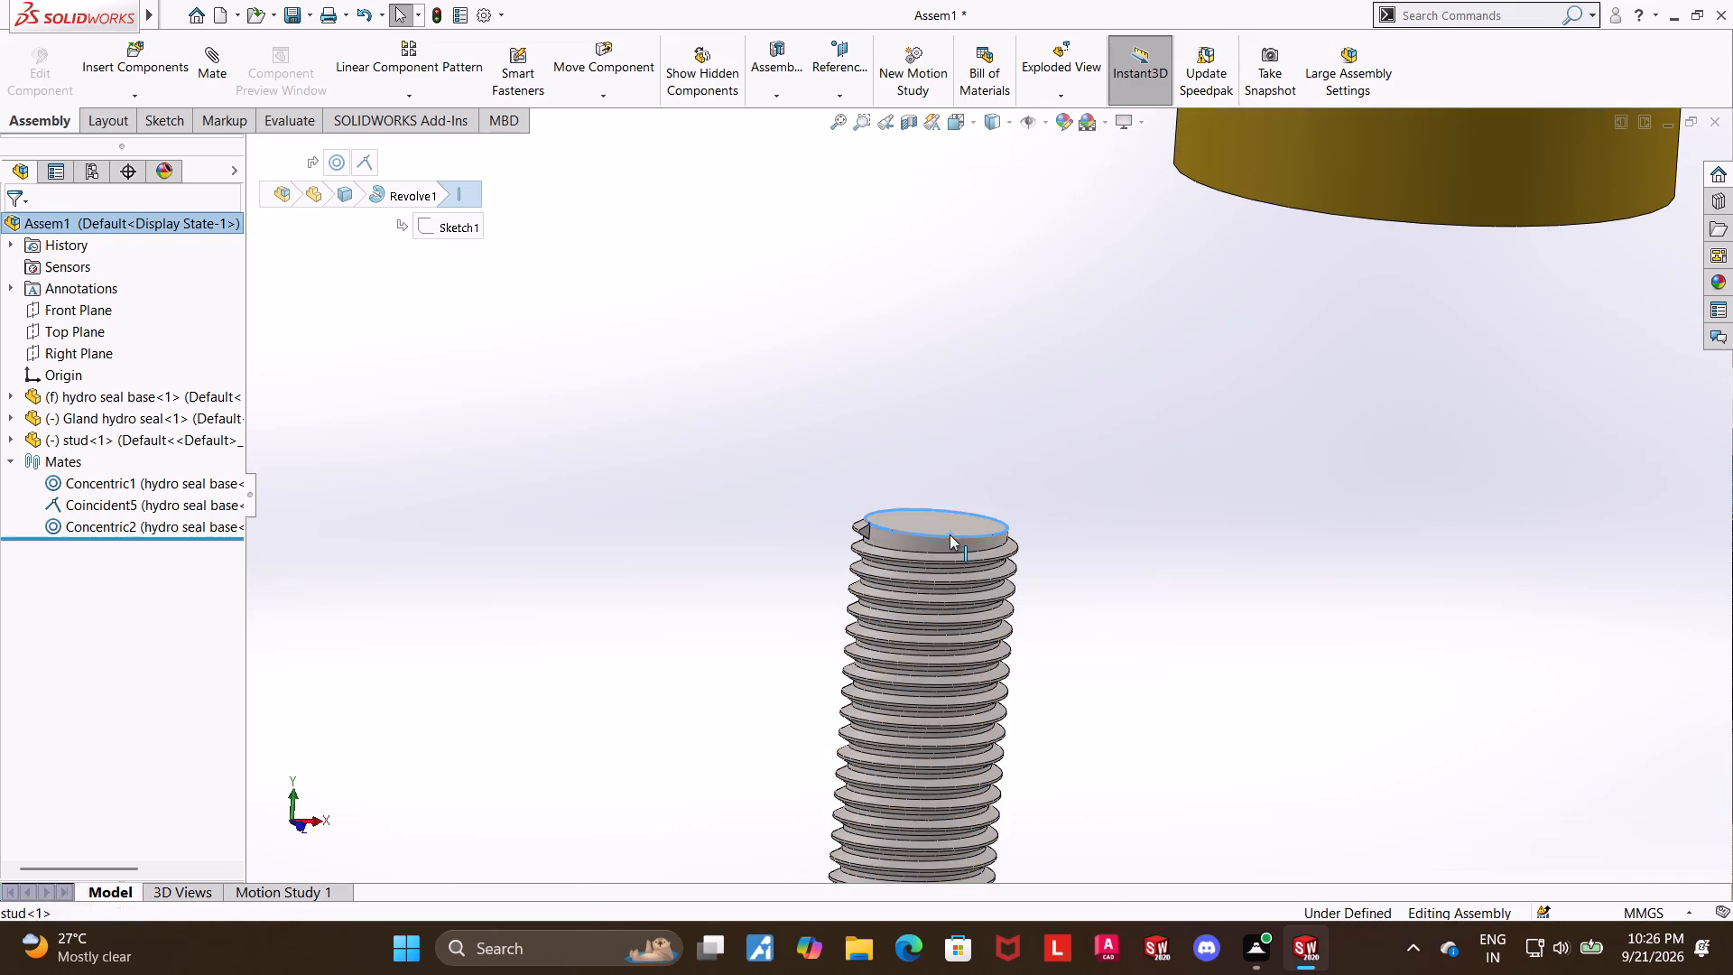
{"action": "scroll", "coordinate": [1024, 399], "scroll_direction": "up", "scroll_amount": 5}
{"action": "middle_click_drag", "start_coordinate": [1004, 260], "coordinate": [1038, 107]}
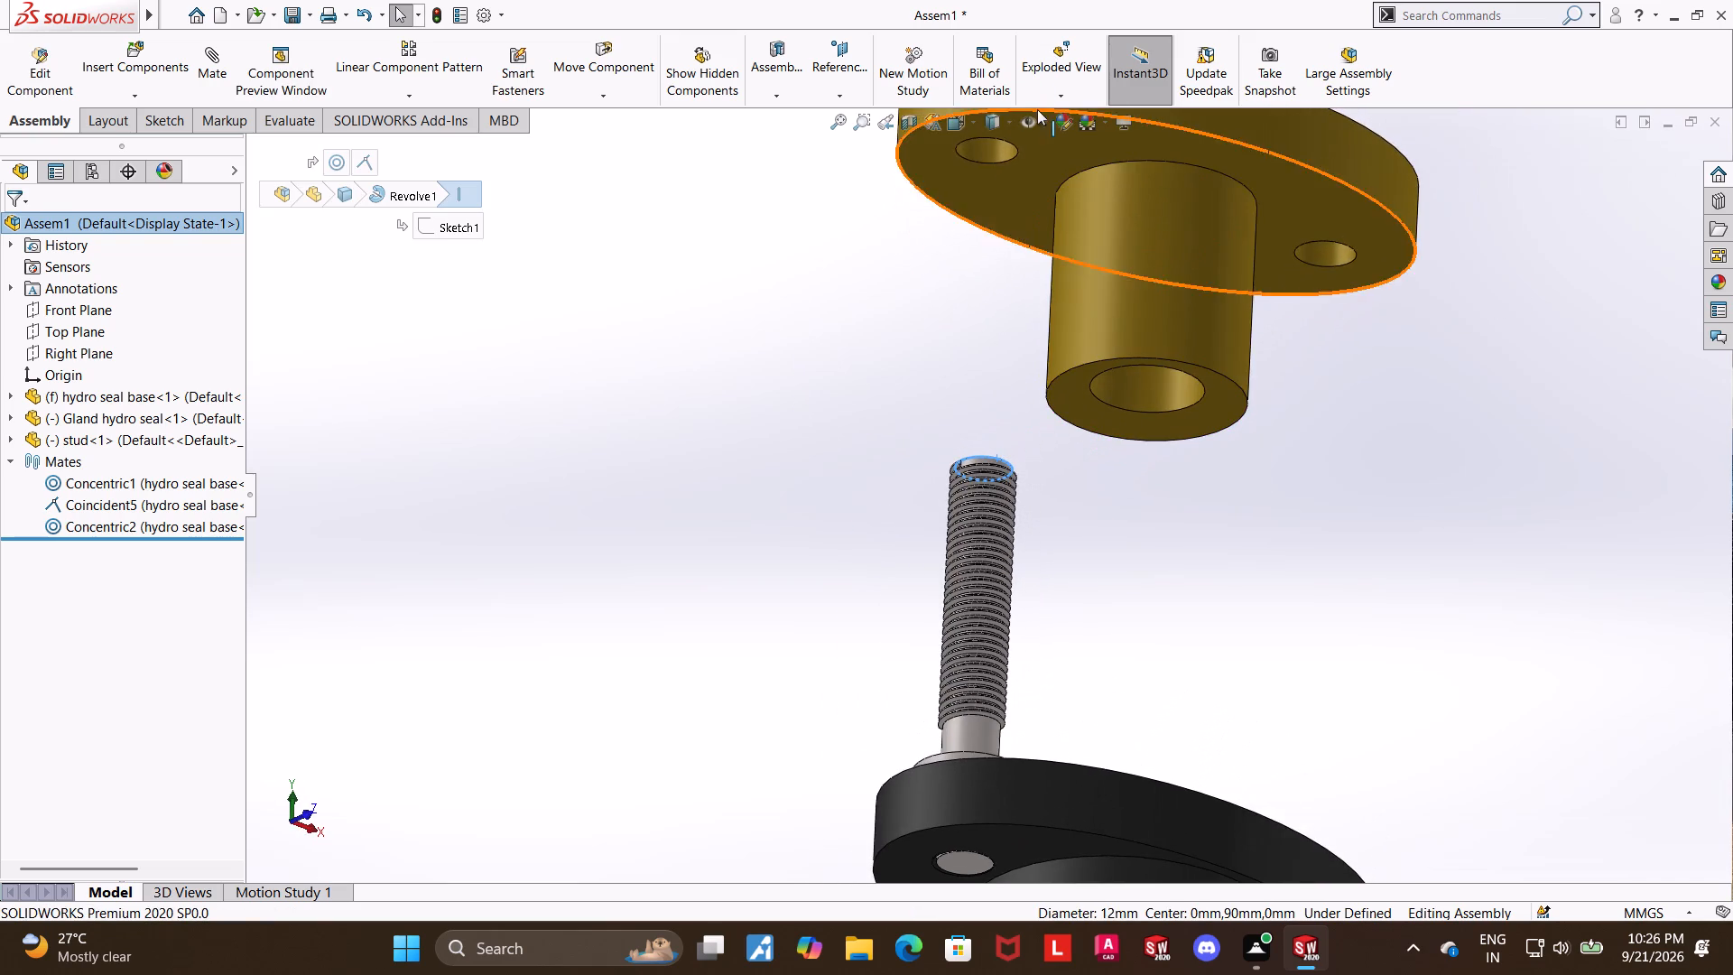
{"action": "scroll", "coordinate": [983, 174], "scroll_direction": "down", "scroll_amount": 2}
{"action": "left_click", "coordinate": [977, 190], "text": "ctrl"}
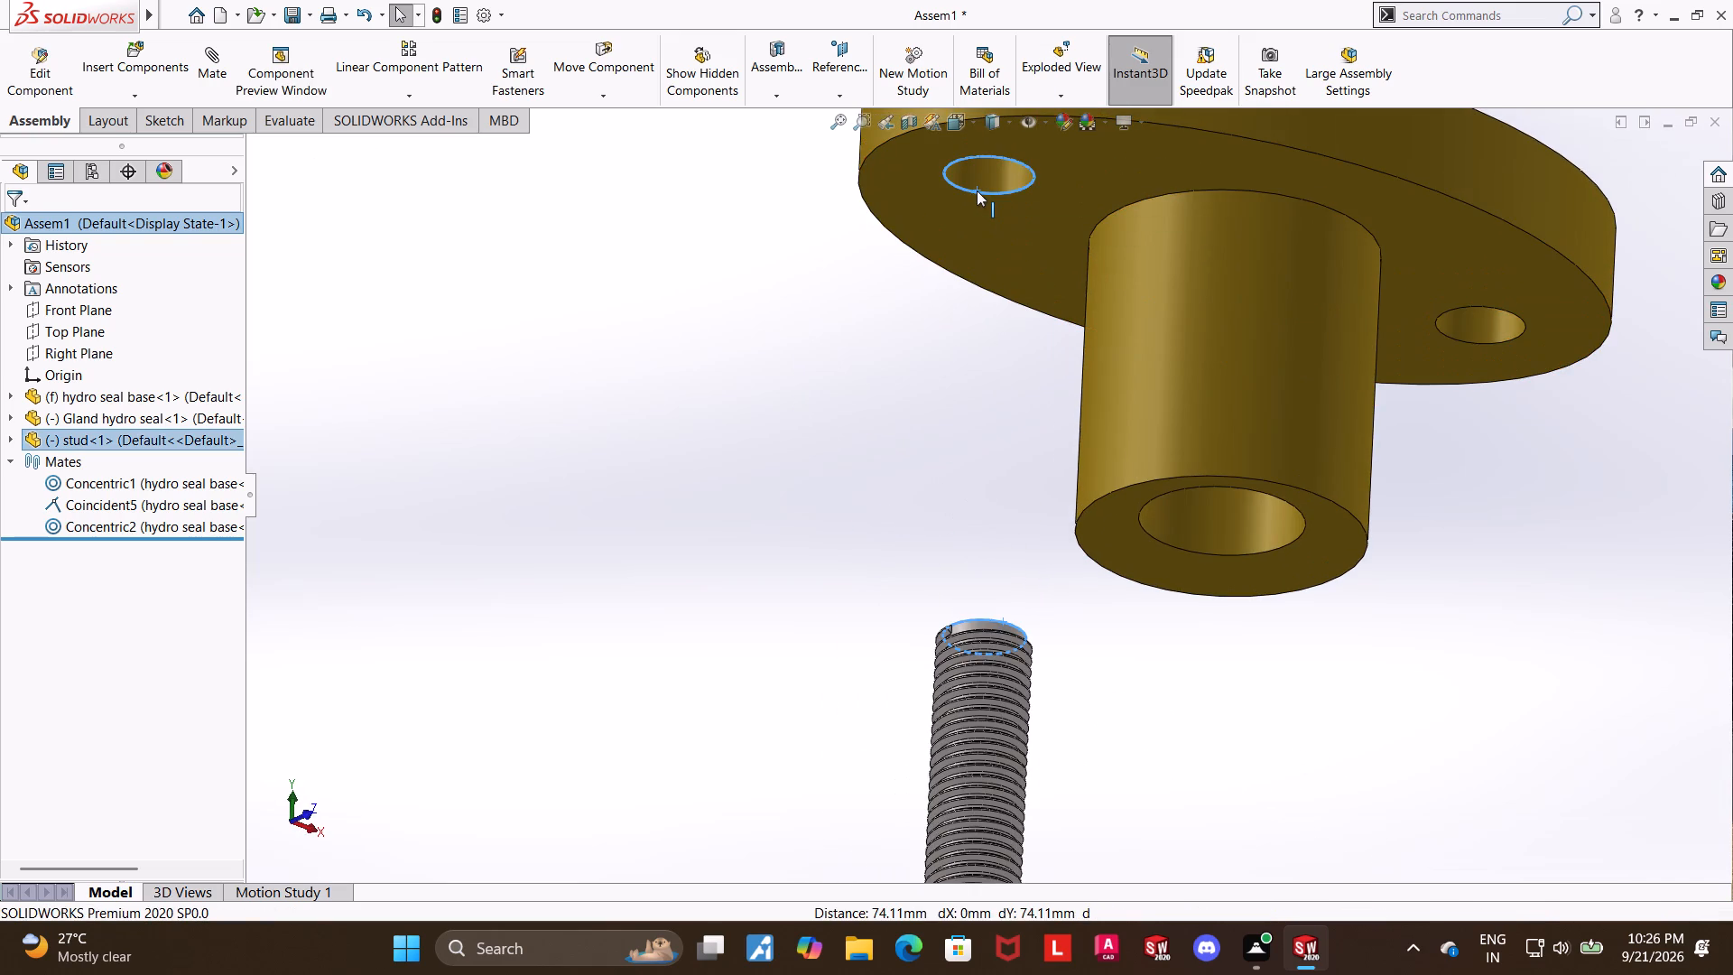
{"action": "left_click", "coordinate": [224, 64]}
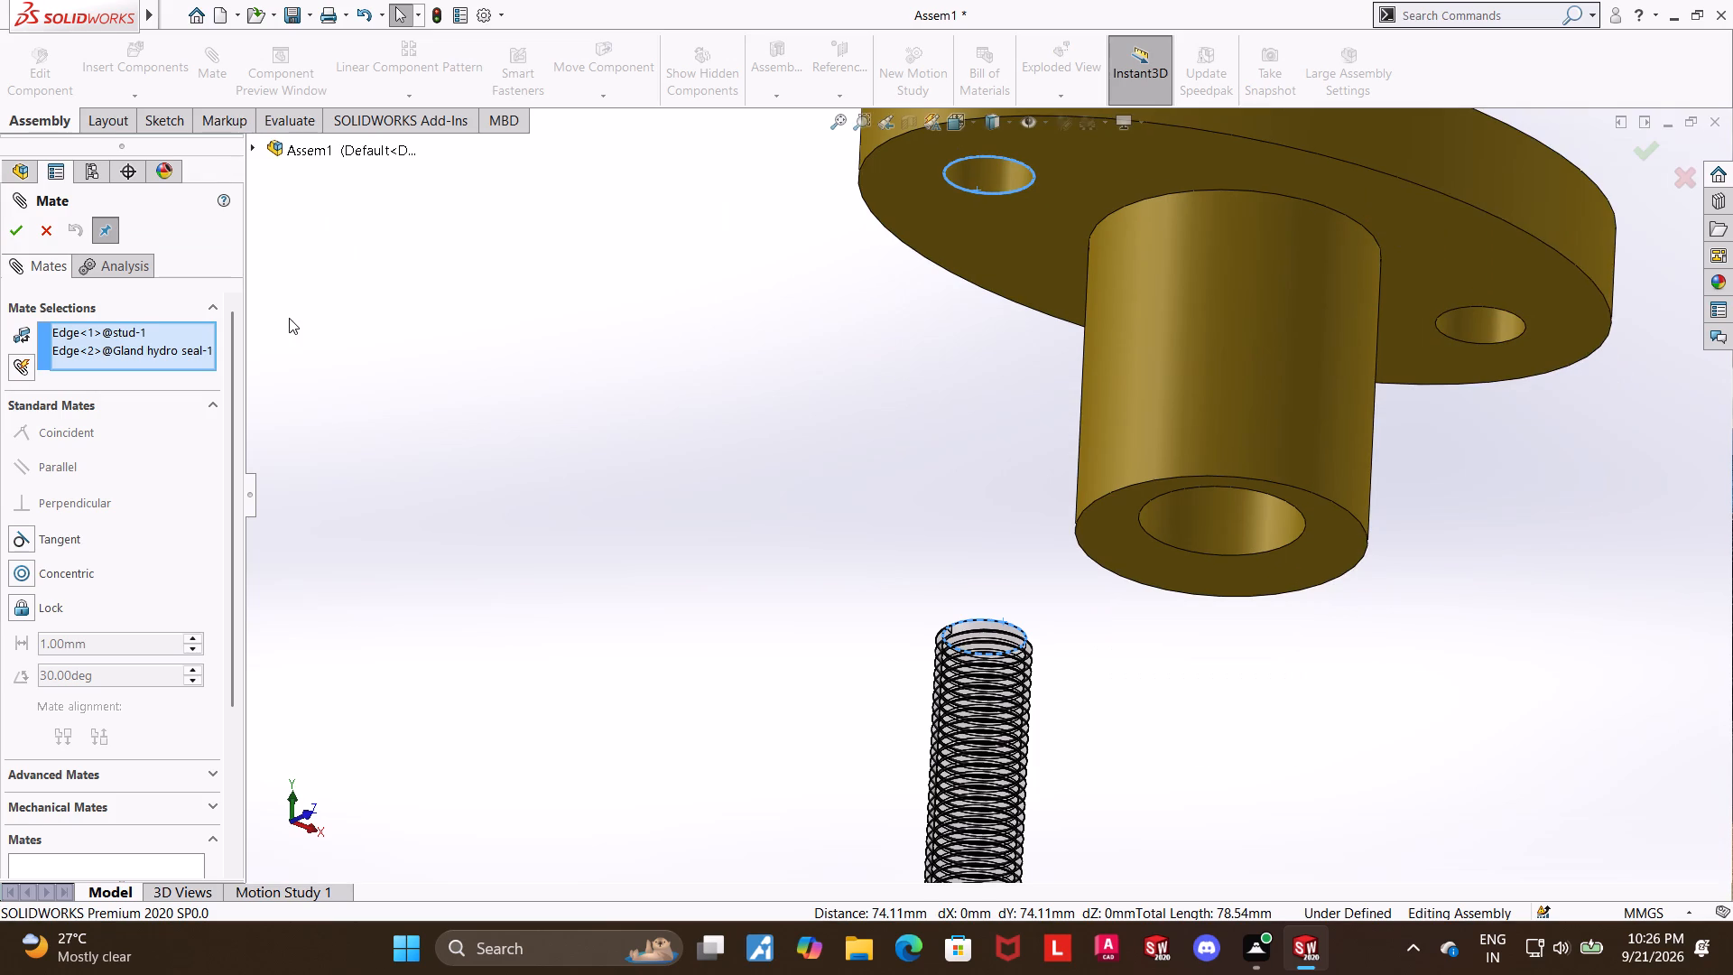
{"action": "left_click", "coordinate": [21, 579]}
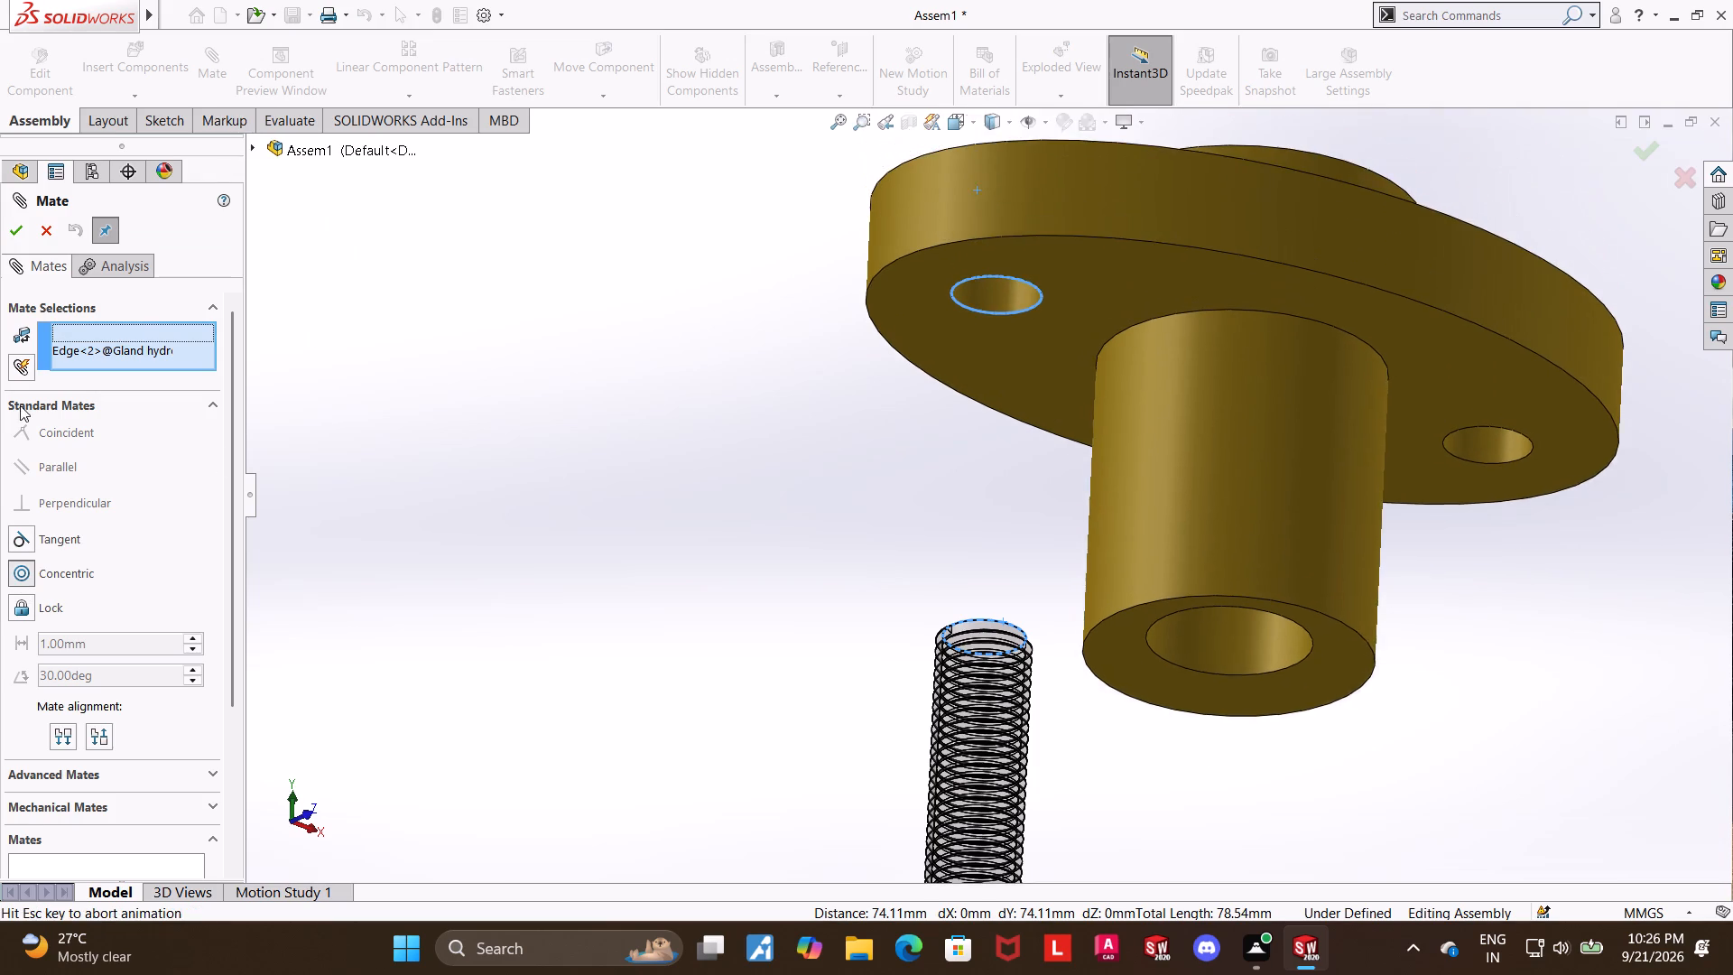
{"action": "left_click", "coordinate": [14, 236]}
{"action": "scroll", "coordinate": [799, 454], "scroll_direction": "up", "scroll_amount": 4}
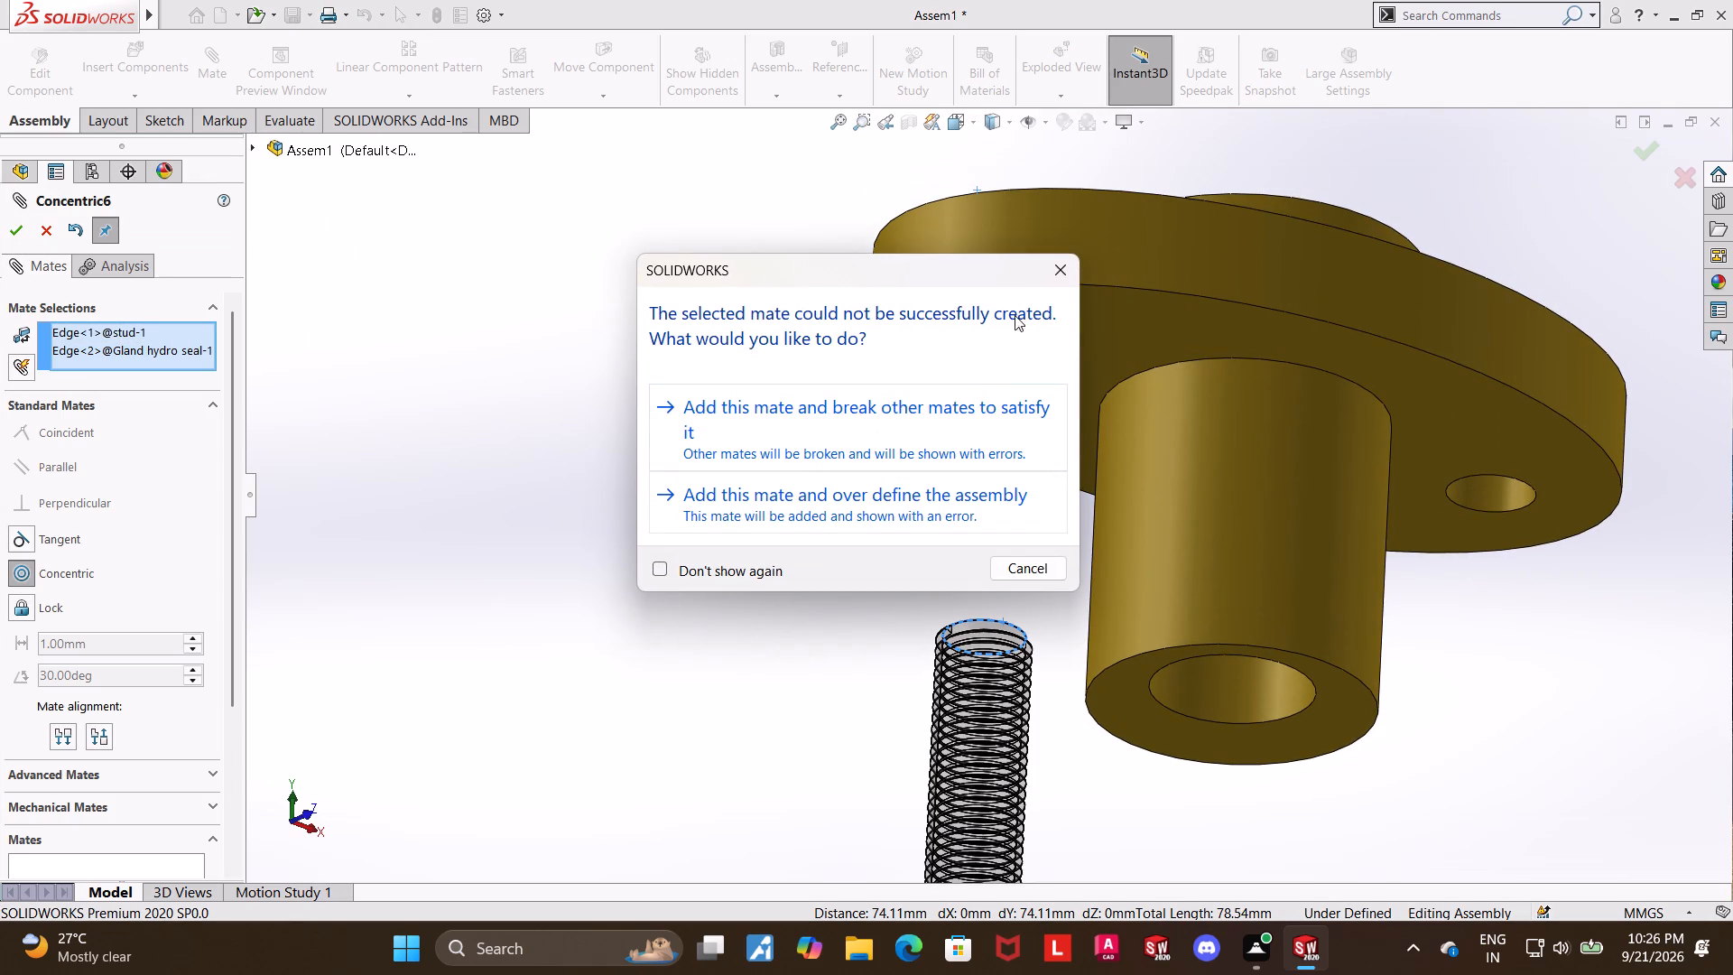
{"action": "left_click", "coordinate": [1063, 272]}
Rotate the gland about the bore axis until its flange holes roughly line up with the stud and the base flange holes.
{"action": "scroll", "coordinate": [1168, 501], "scroll_direction": "up", "scroll_amount": 3}
{"action": "middle_click_drag", "start_coordinate": [1263, 521], "coordinate": [1209, 696]}
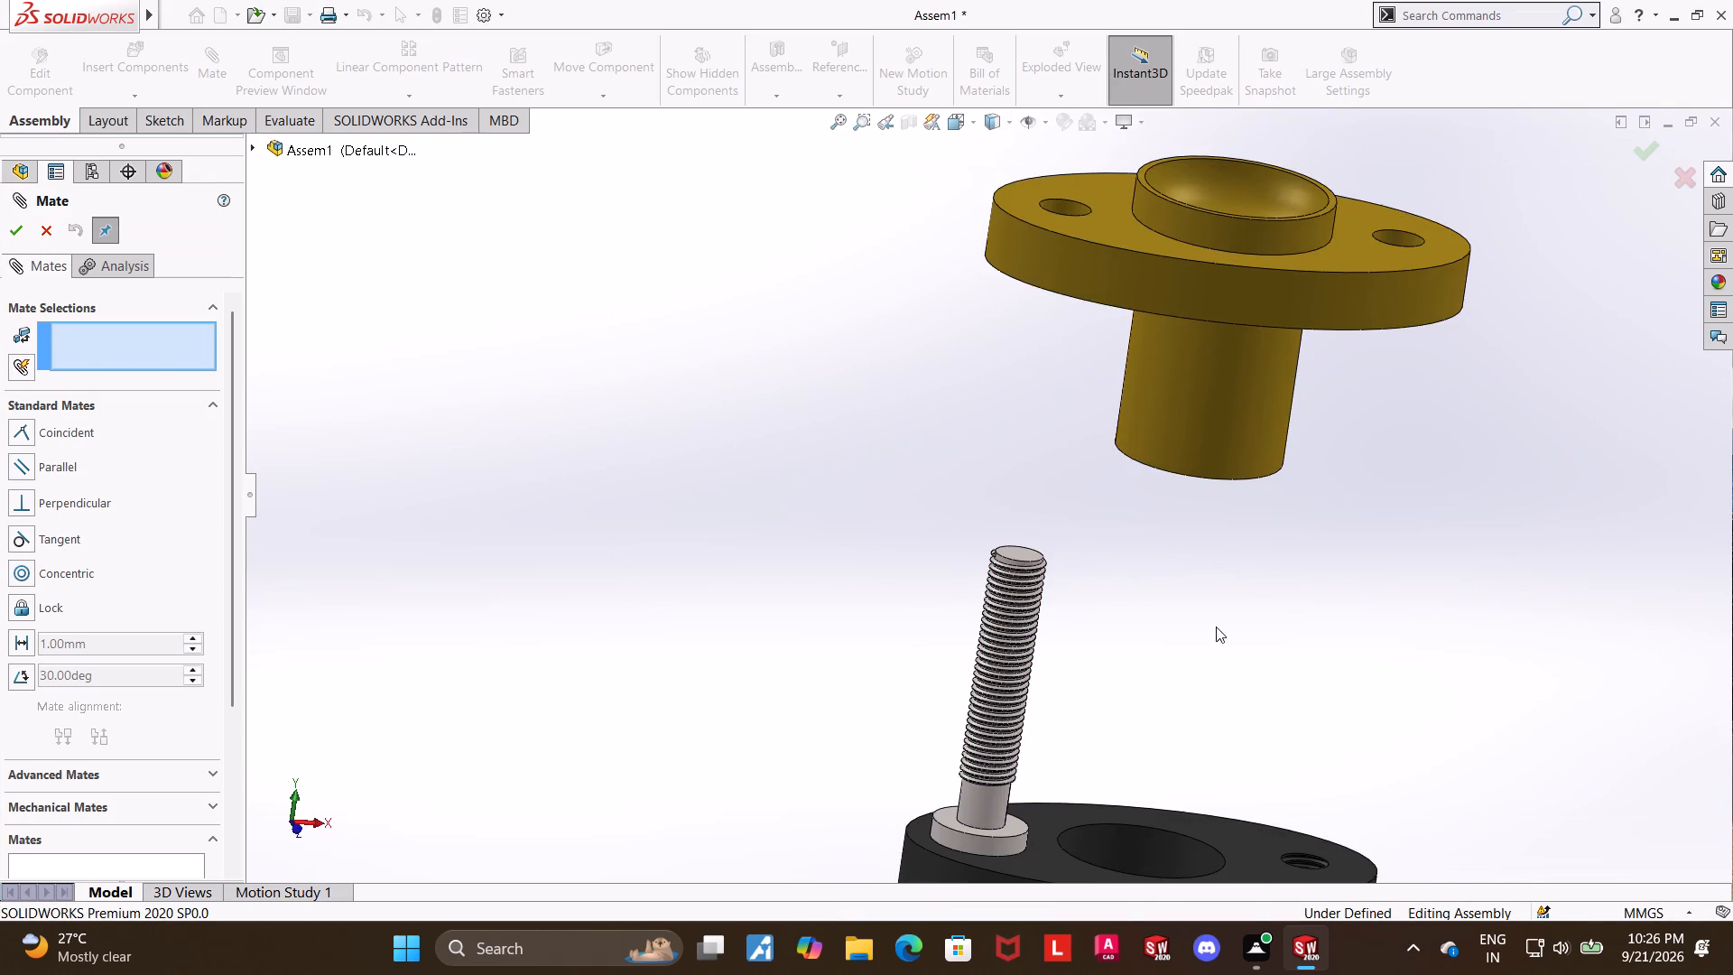
{"action": "scroll", "coordinate": [1345, 474], "scroll_direction": "up", "scroll_amount": 6}
{"action": "scroll", "coordinate": [1095, 491], "scroll_direction": "down", "scroll_amount": 4}
{"action": "middle_click_drag", "start_coordinate": [1056, 455], "coordinate": [1026, 572]}
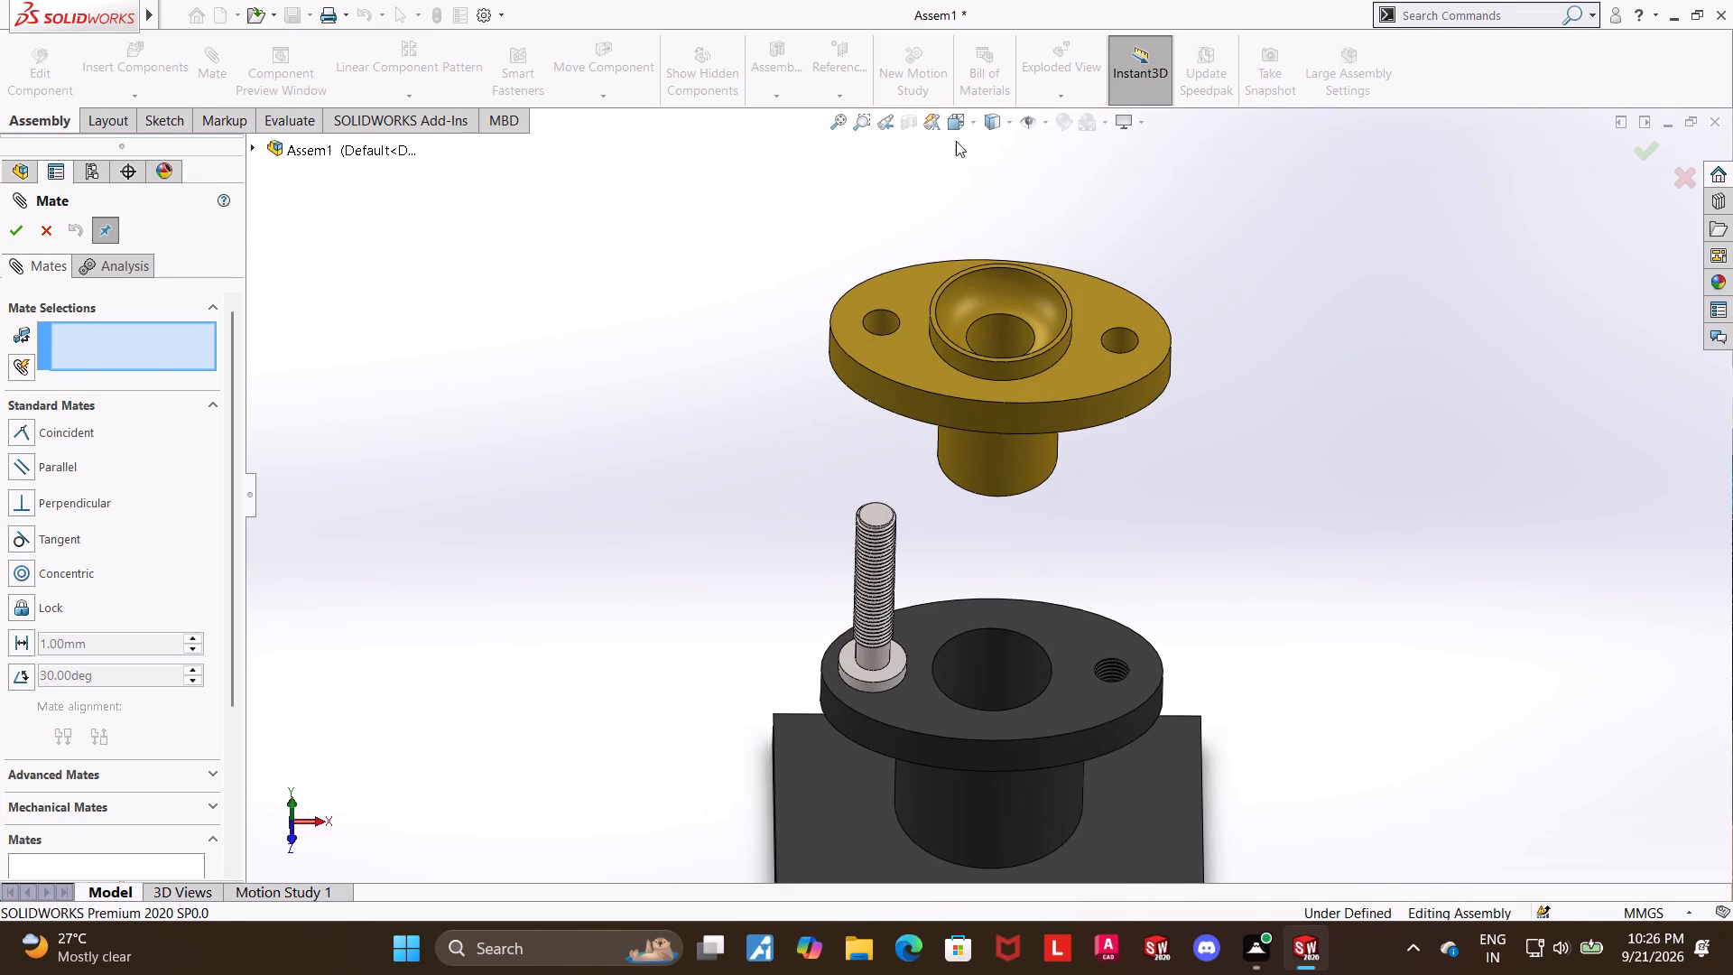
{"action": "left_click", "coordinate": [952, 128]}
{"action": "left_click", "coordinate": [806, 469]}
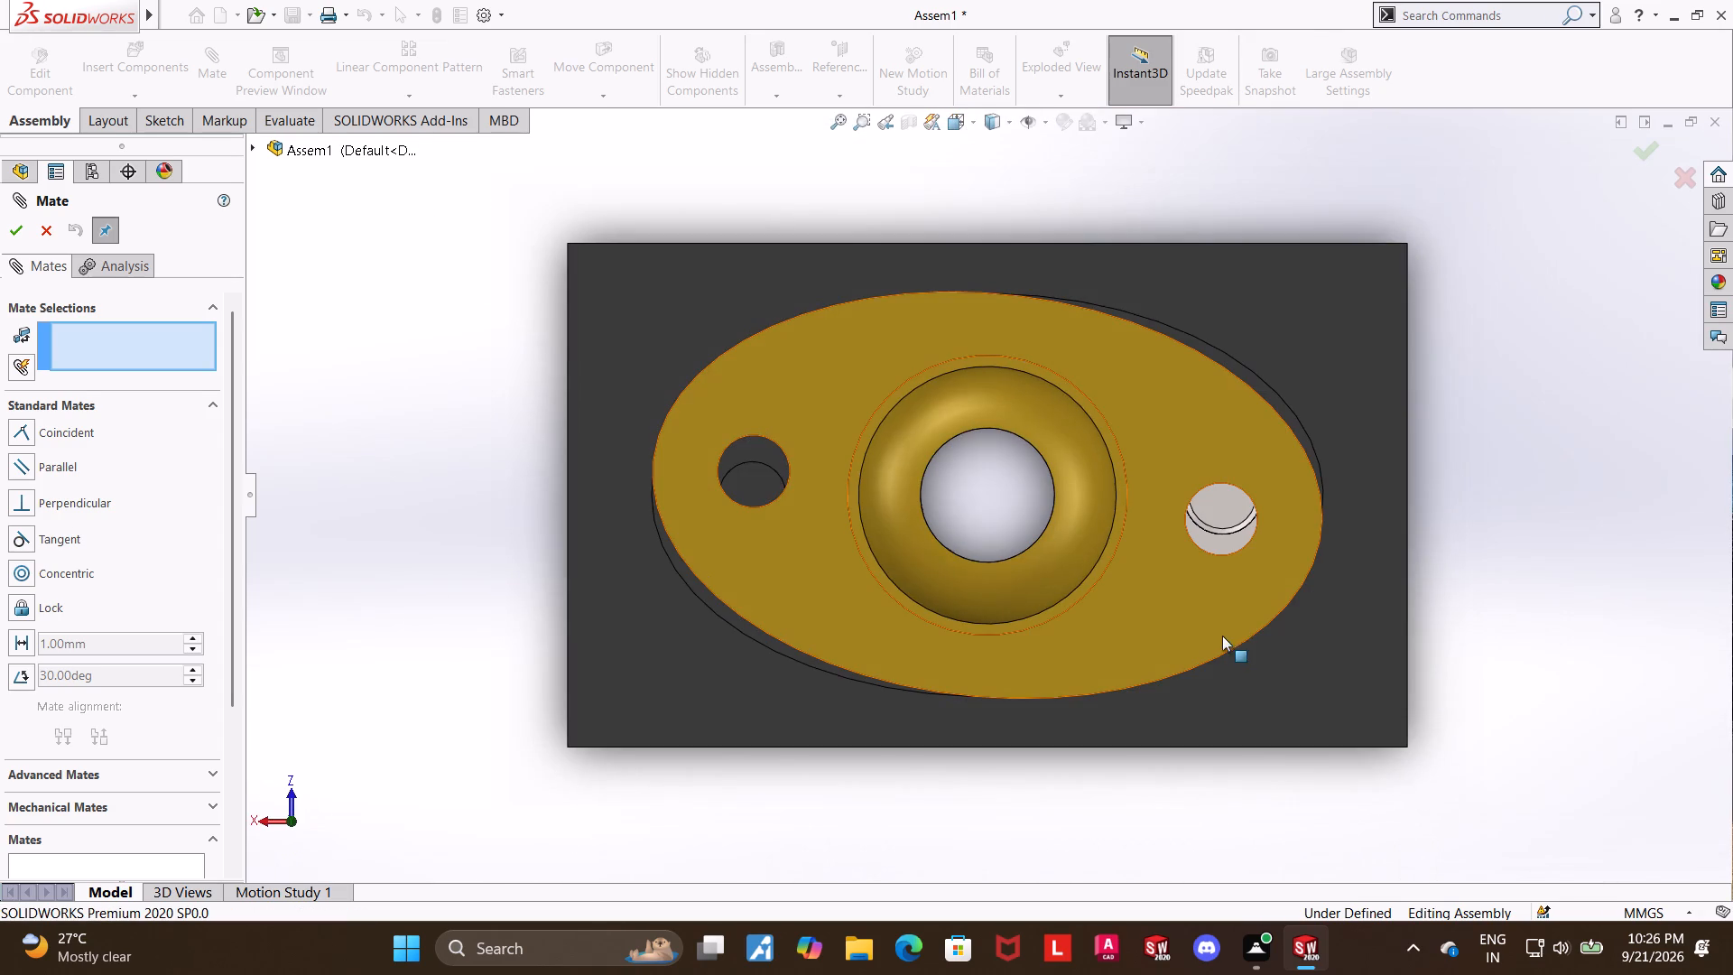
{"action": "left_click_drag", "start_coordinate": [1194, 601], "coordinate": [1219, 573]}
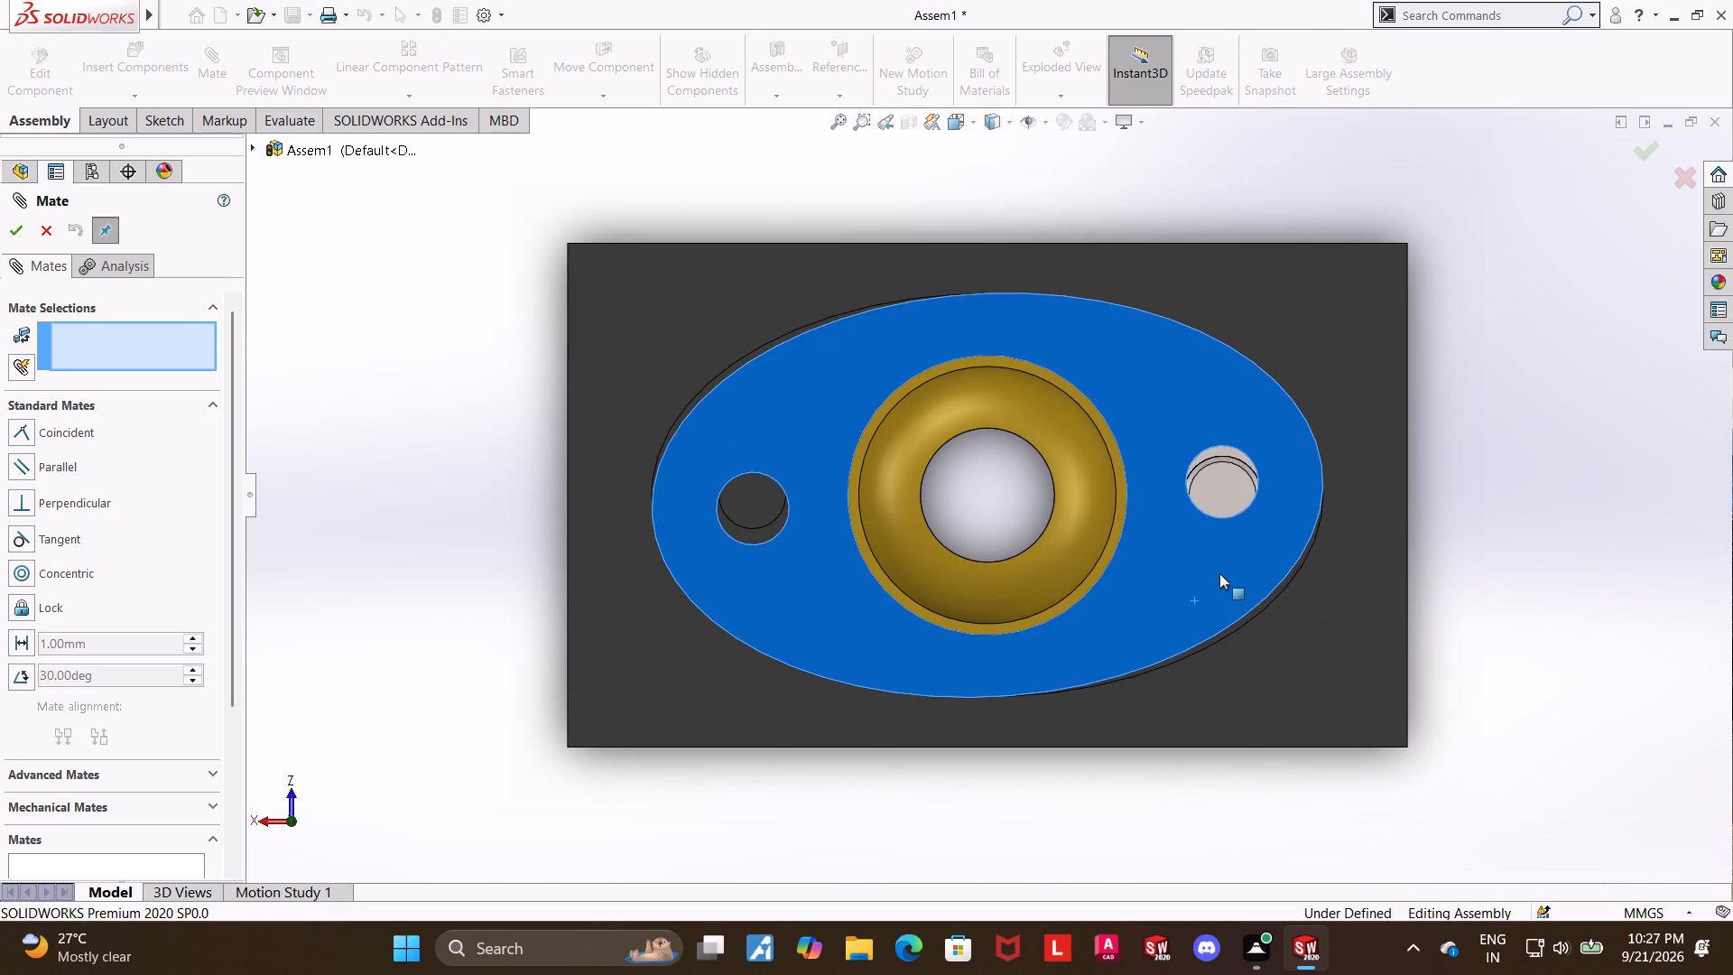
{"action": "left_click_drag", "start_coordinate": [1219, 573], "coordinate": [1210, 580]}
{"action": "scroll", "coordinate": [1328, 630], "scroll_direction": "up", "scroll_amount": 5}
{"action": "middle_click_drag", "start_coordinate": [1078, 702], "coordinate": [1085, 469]}
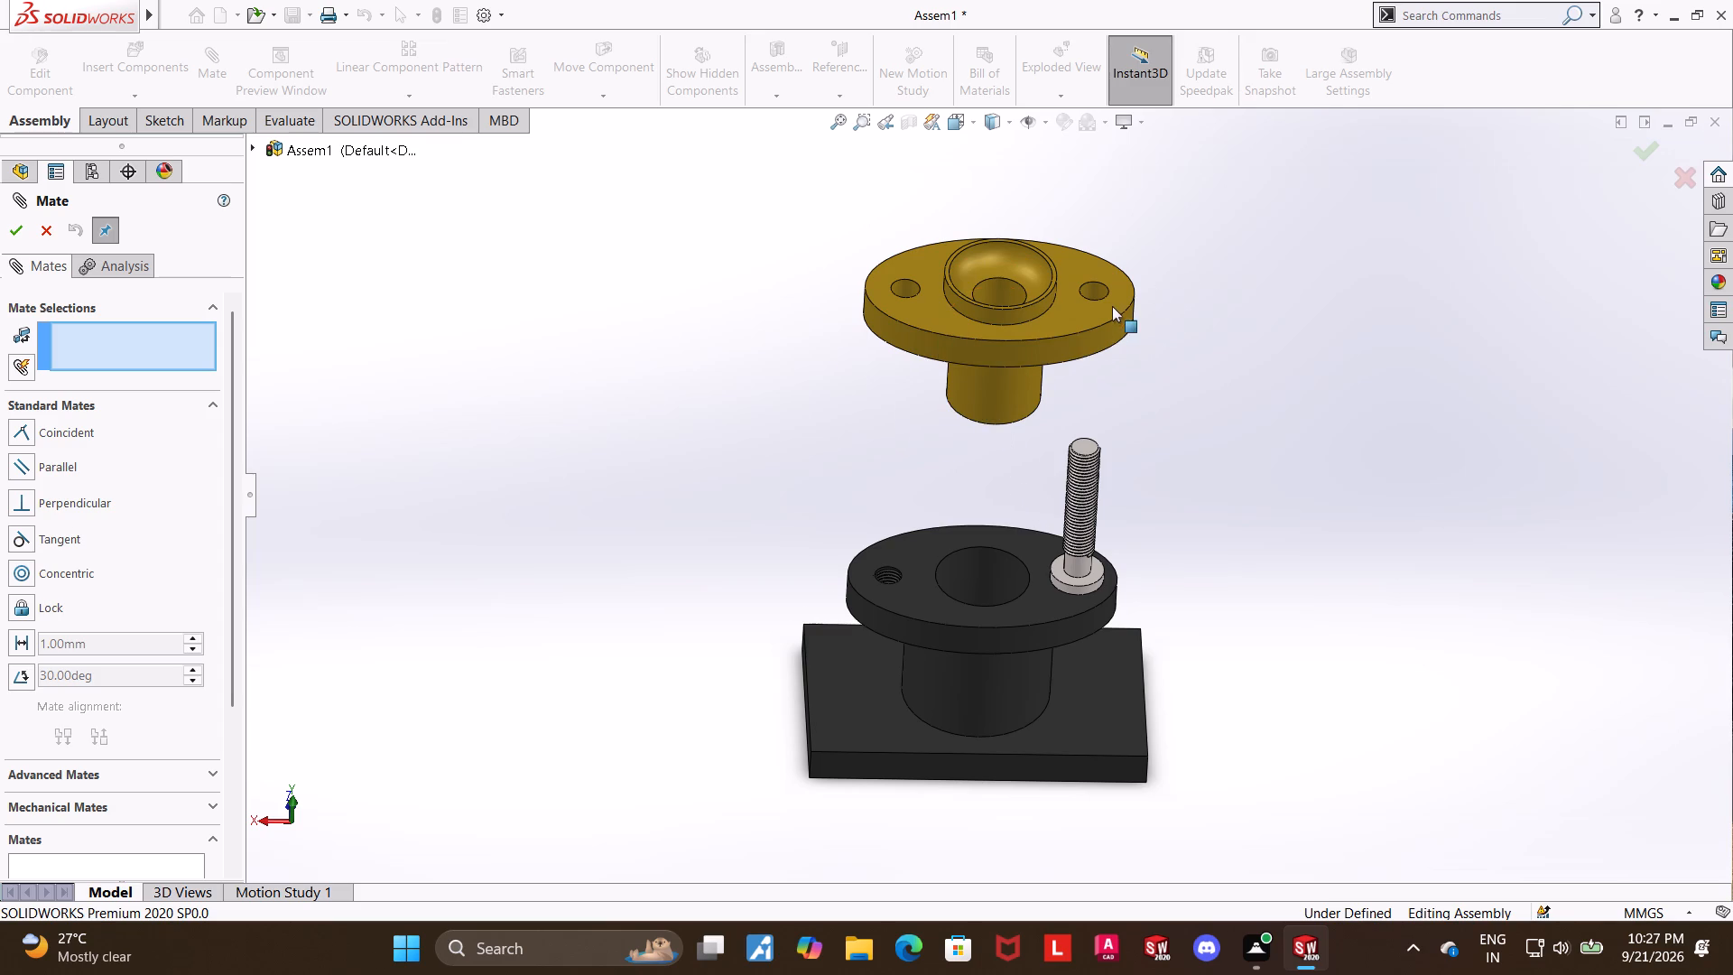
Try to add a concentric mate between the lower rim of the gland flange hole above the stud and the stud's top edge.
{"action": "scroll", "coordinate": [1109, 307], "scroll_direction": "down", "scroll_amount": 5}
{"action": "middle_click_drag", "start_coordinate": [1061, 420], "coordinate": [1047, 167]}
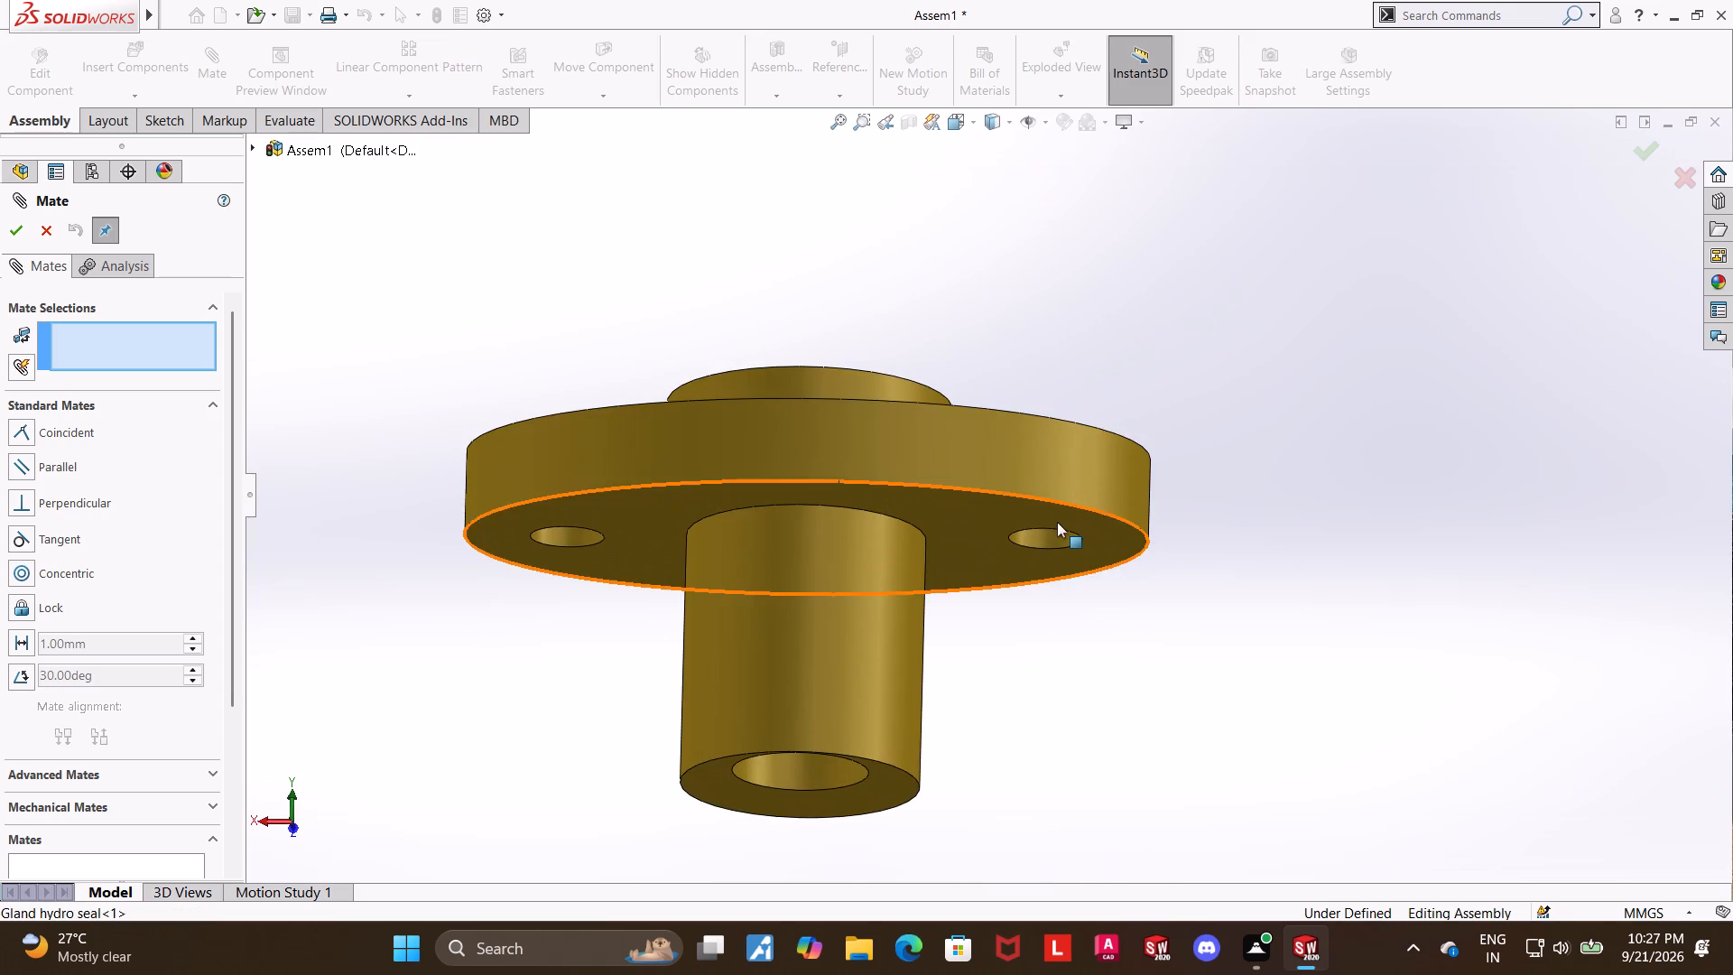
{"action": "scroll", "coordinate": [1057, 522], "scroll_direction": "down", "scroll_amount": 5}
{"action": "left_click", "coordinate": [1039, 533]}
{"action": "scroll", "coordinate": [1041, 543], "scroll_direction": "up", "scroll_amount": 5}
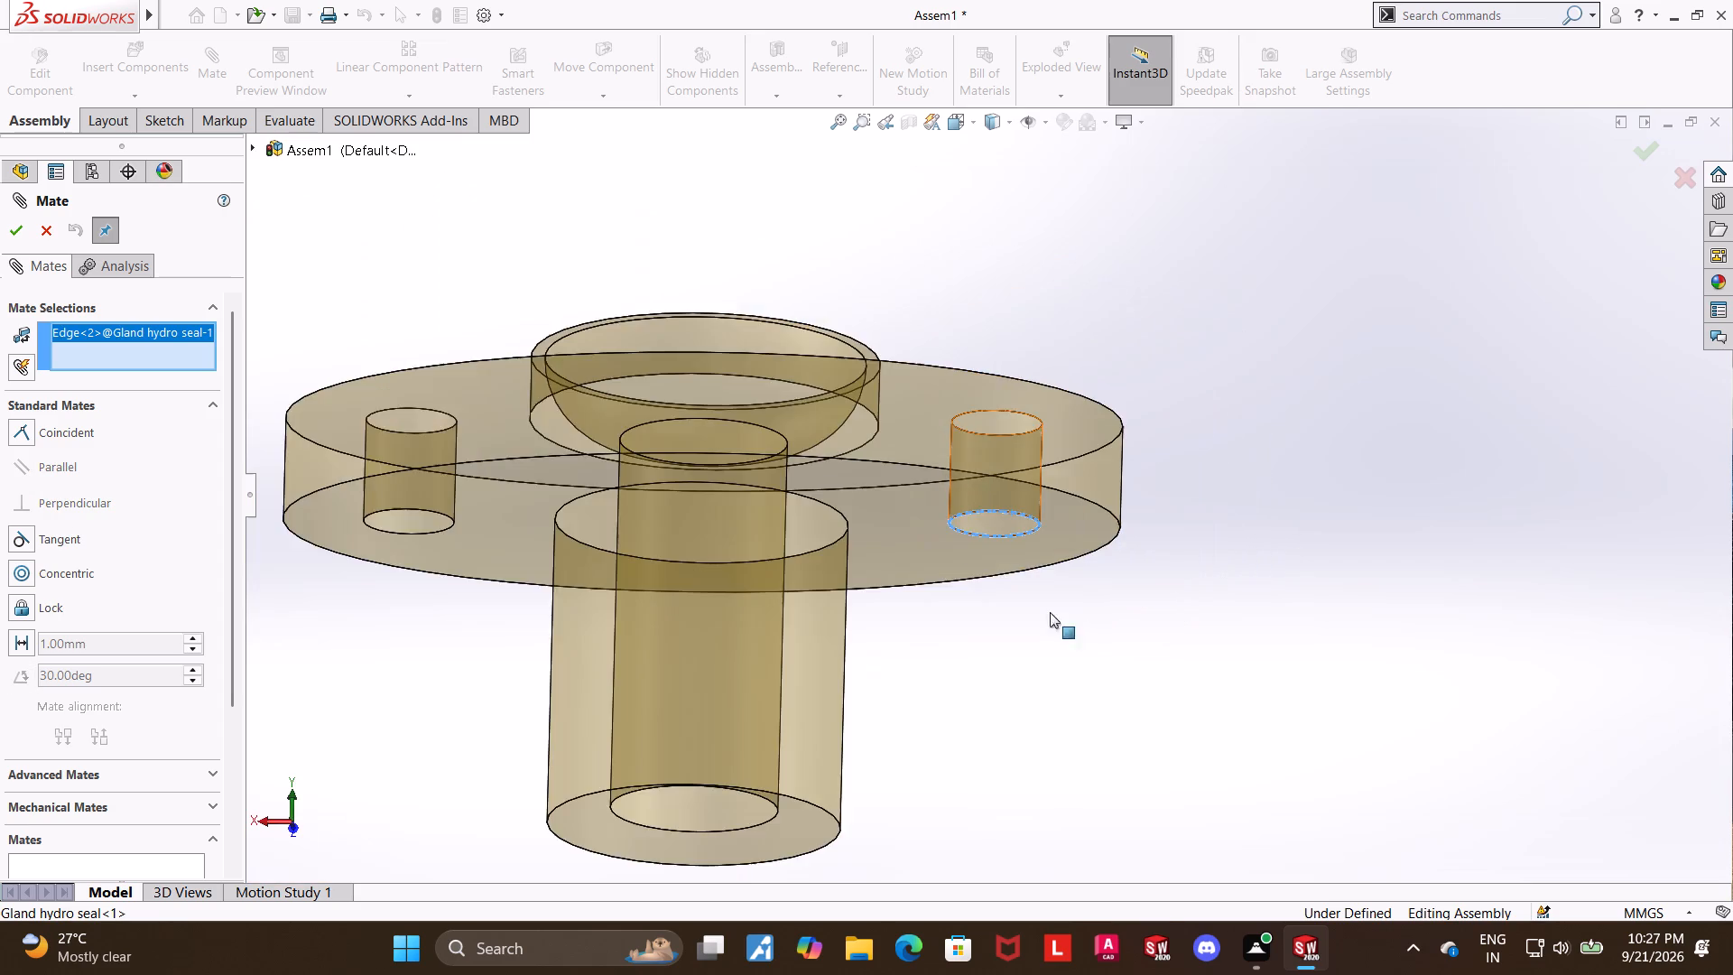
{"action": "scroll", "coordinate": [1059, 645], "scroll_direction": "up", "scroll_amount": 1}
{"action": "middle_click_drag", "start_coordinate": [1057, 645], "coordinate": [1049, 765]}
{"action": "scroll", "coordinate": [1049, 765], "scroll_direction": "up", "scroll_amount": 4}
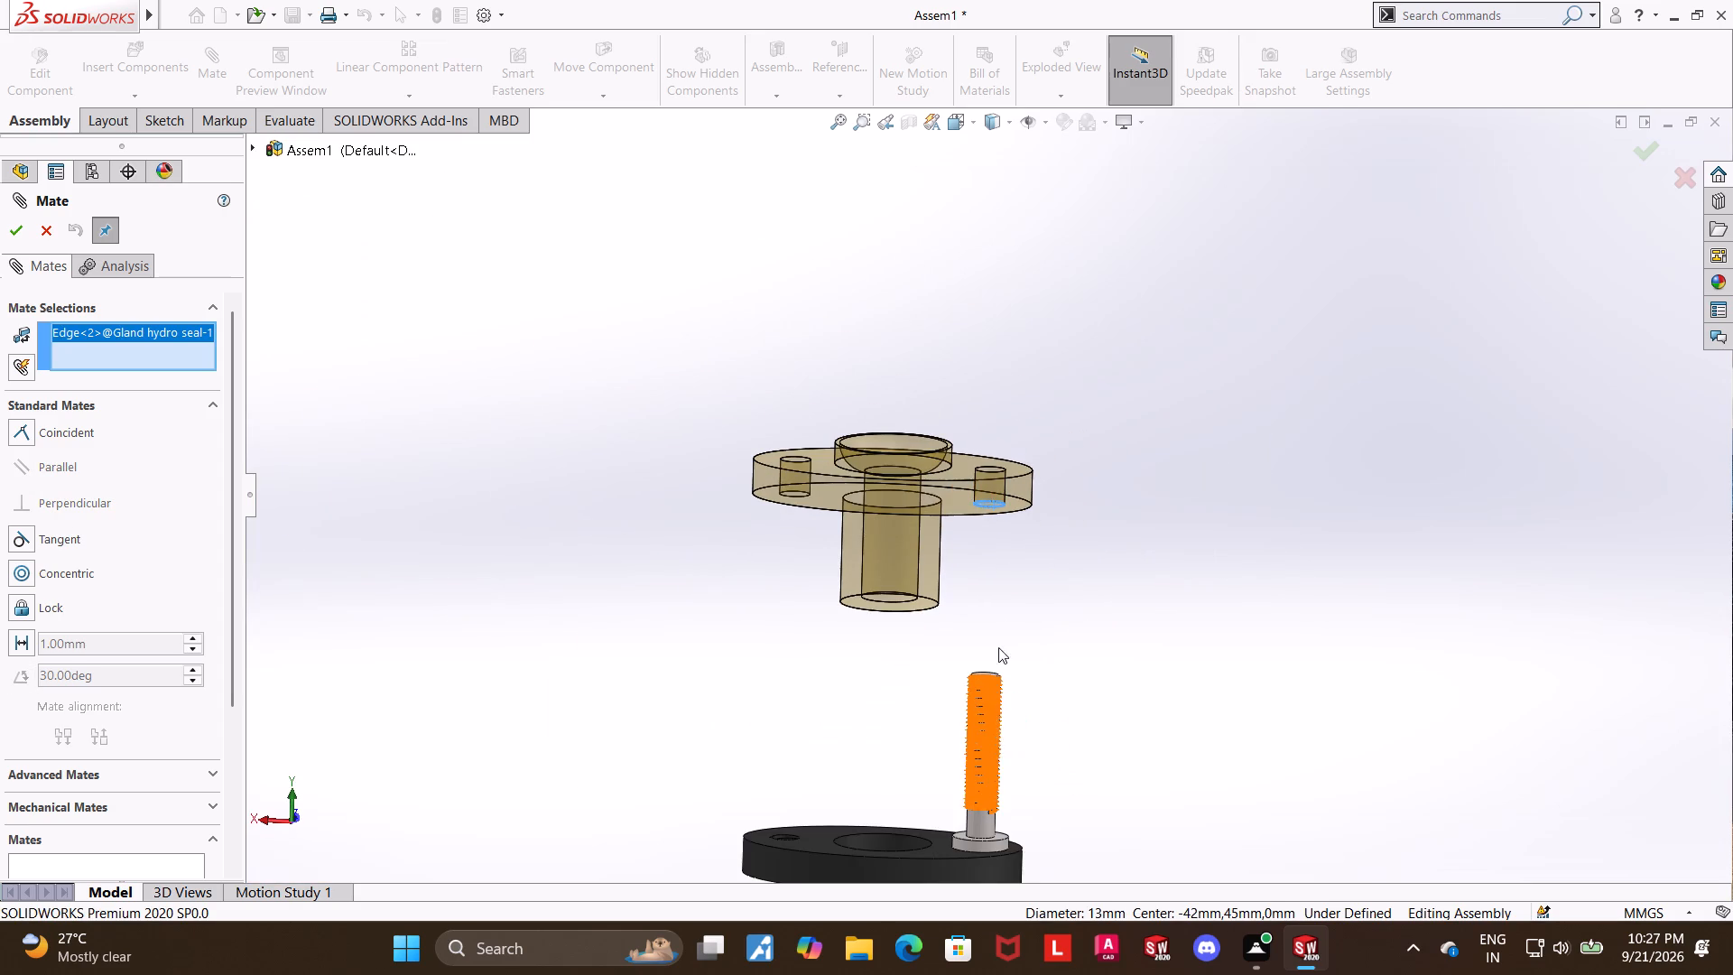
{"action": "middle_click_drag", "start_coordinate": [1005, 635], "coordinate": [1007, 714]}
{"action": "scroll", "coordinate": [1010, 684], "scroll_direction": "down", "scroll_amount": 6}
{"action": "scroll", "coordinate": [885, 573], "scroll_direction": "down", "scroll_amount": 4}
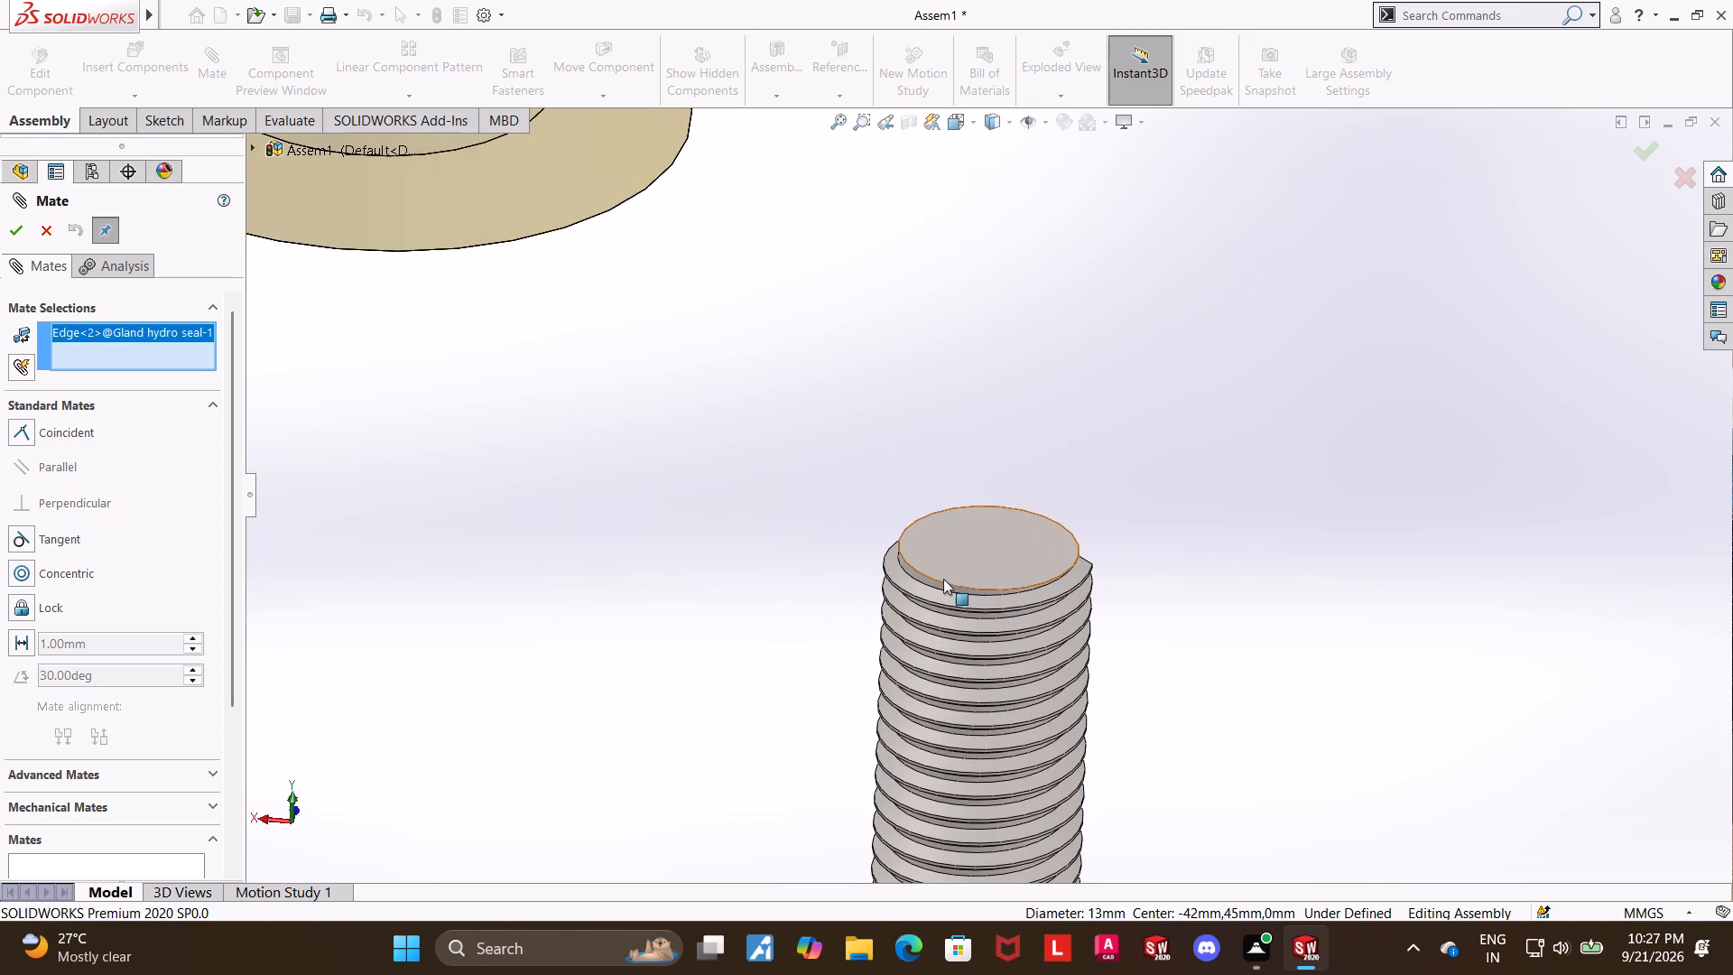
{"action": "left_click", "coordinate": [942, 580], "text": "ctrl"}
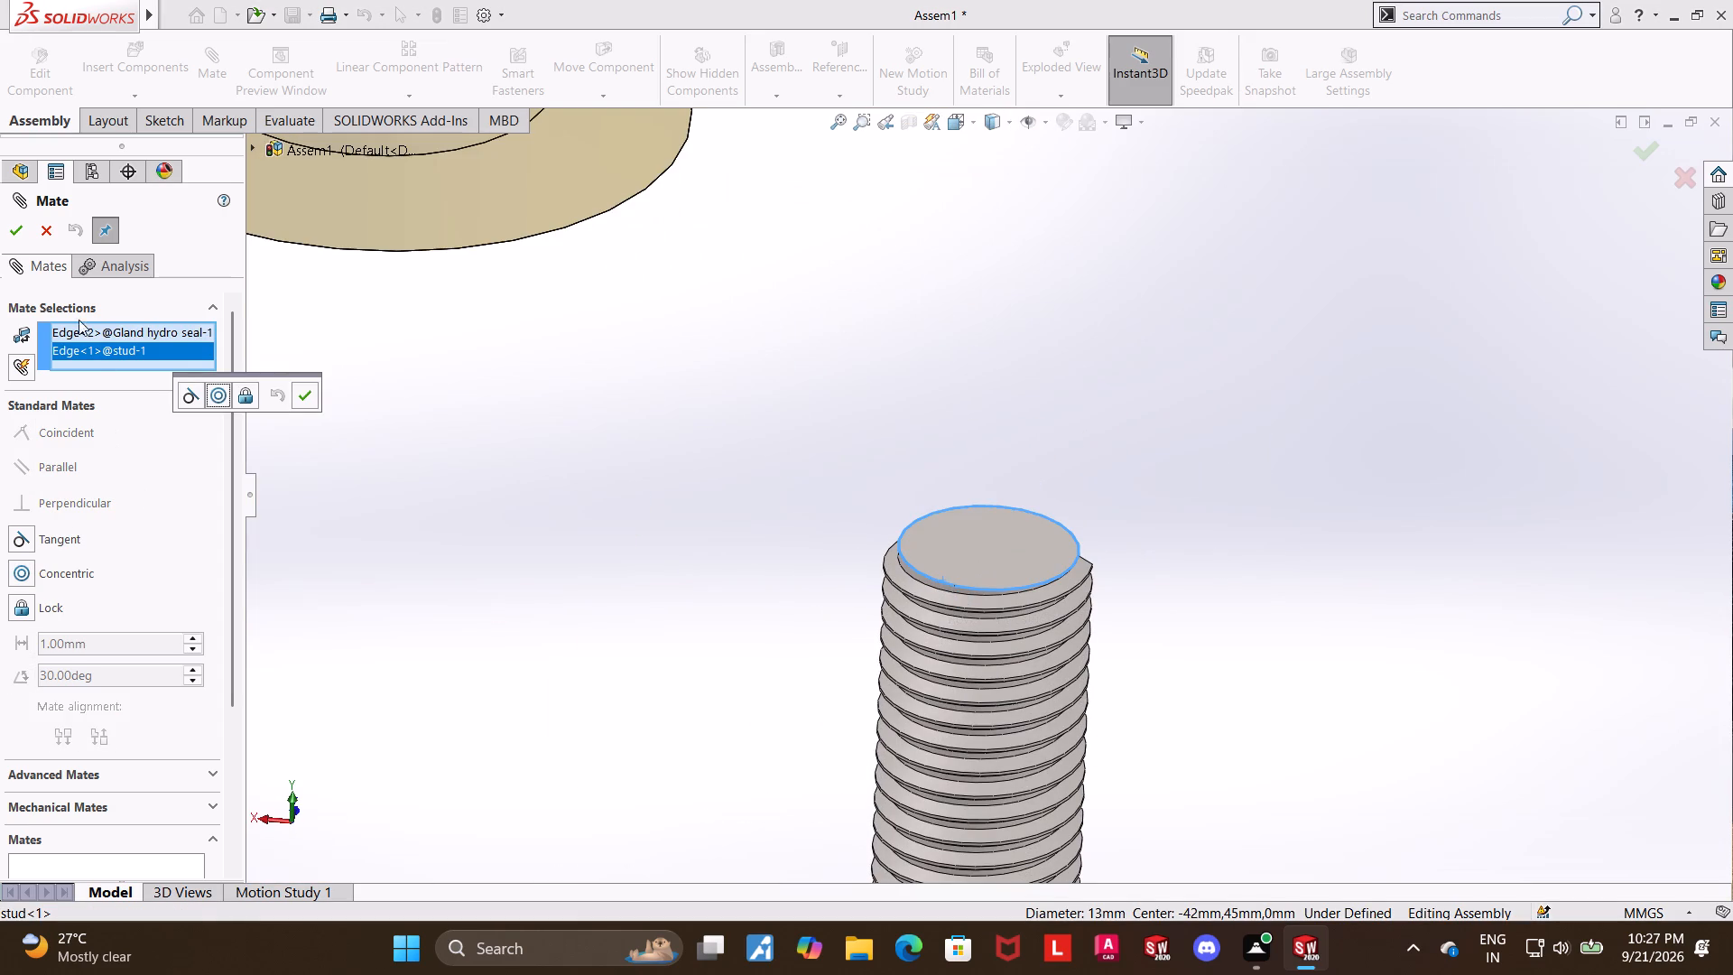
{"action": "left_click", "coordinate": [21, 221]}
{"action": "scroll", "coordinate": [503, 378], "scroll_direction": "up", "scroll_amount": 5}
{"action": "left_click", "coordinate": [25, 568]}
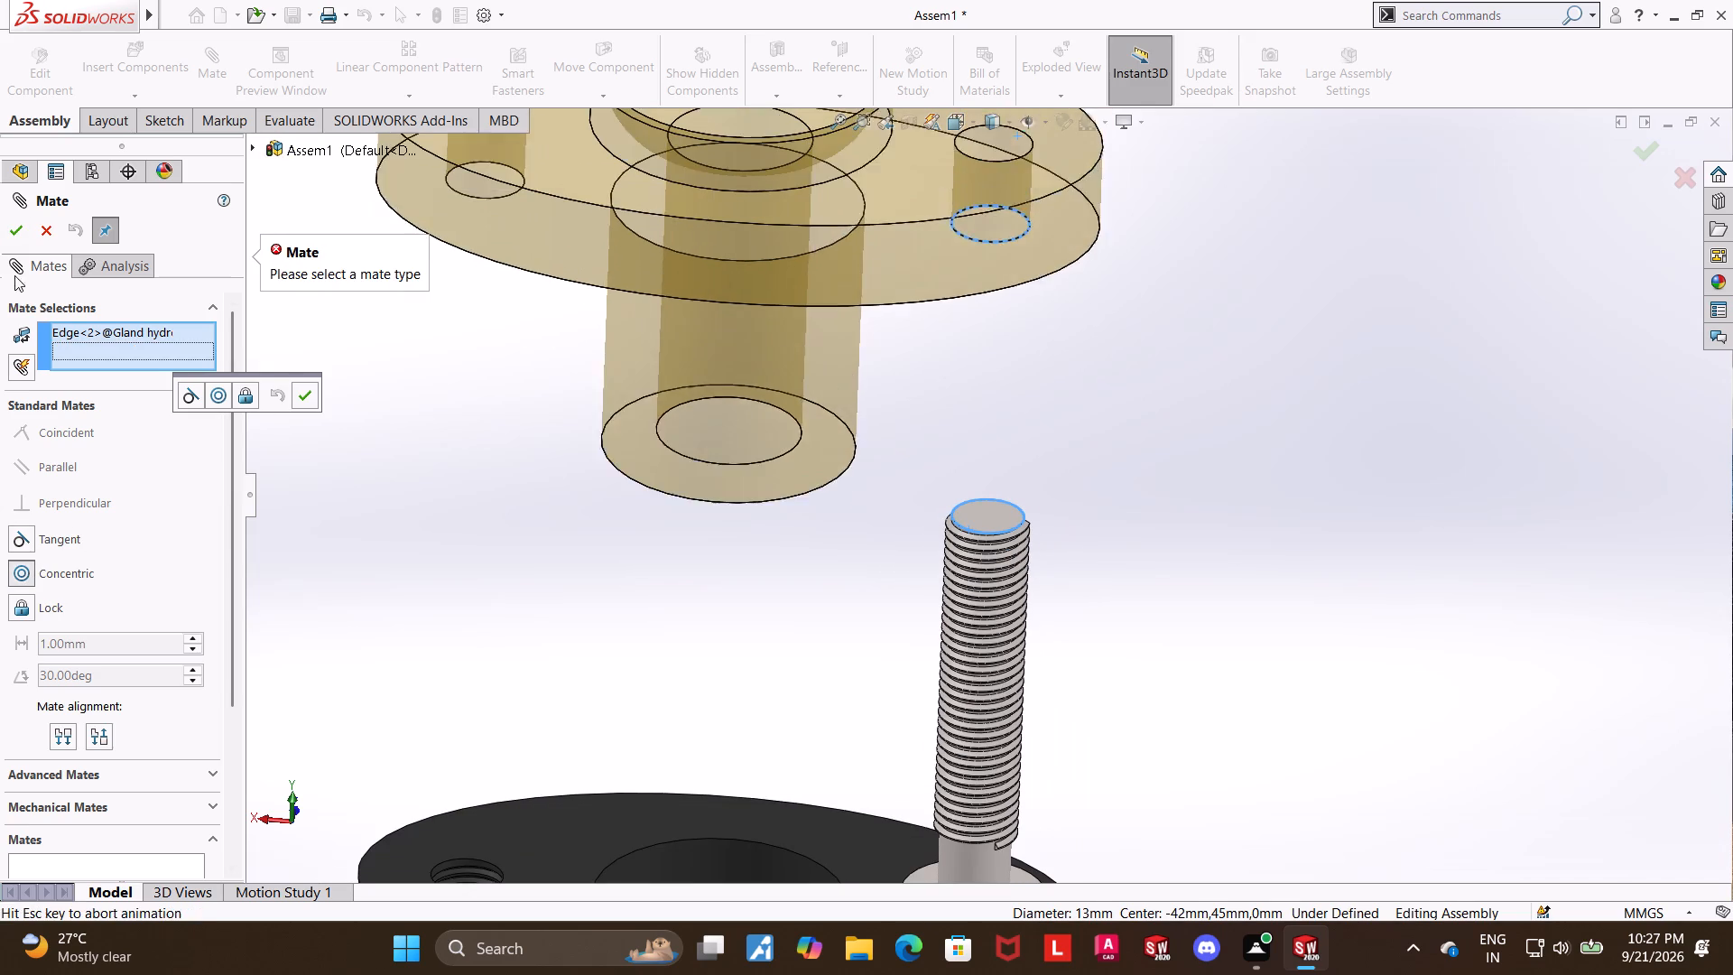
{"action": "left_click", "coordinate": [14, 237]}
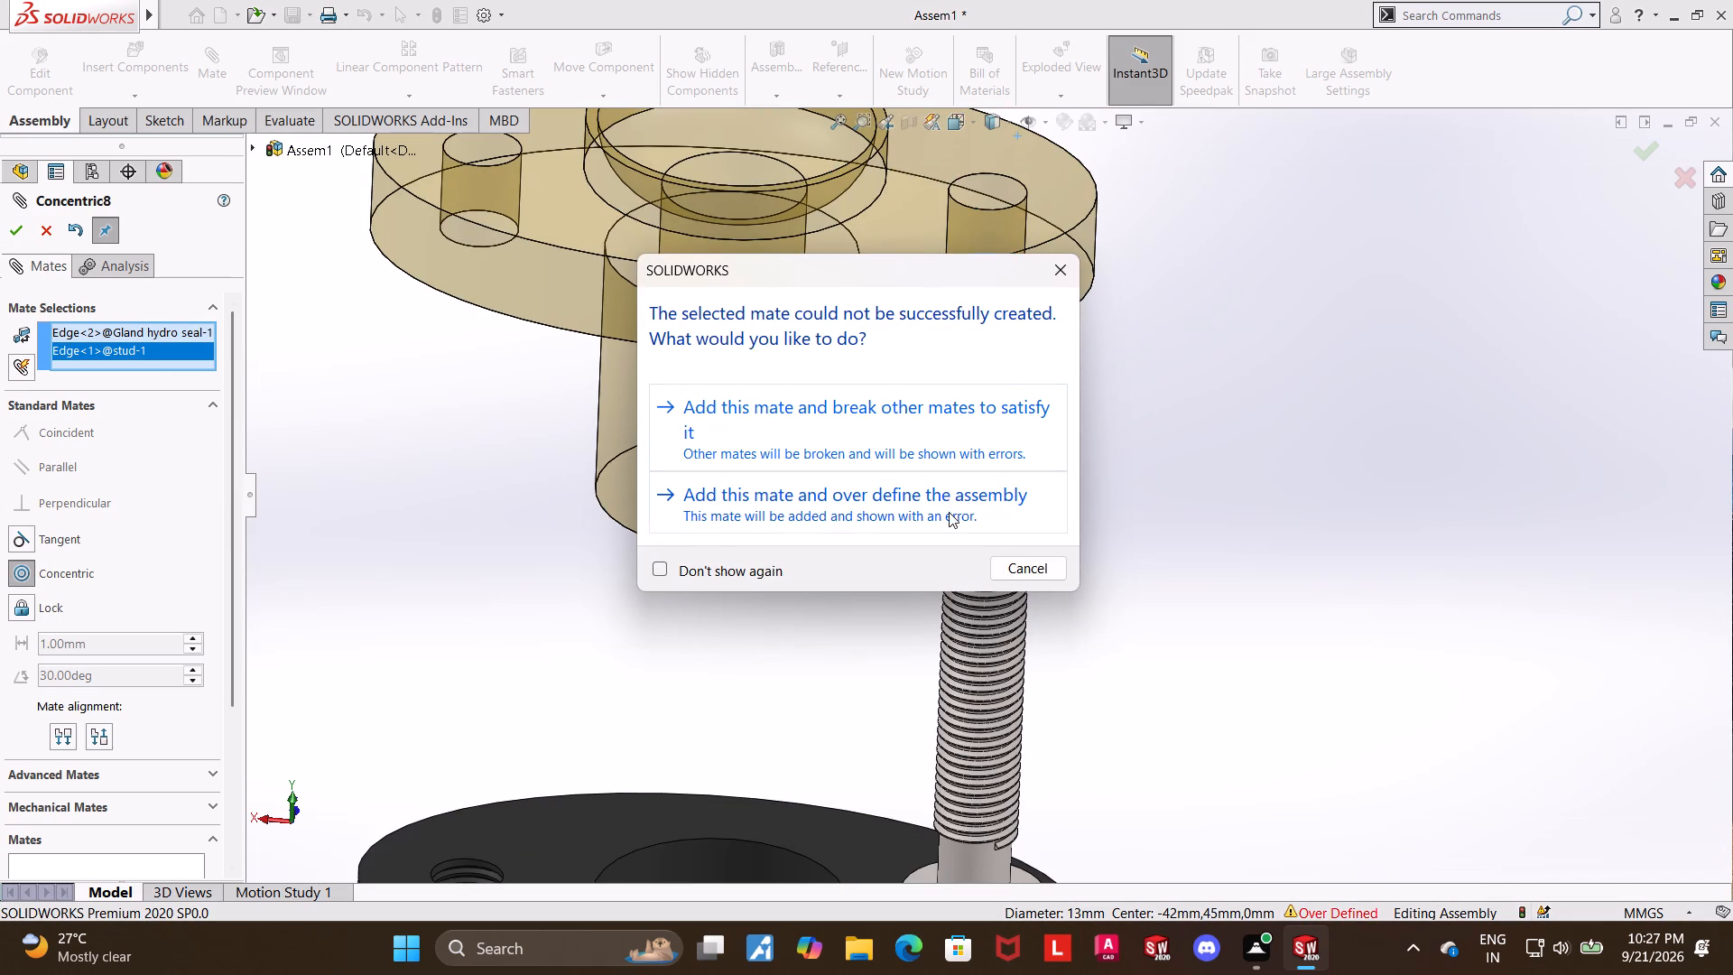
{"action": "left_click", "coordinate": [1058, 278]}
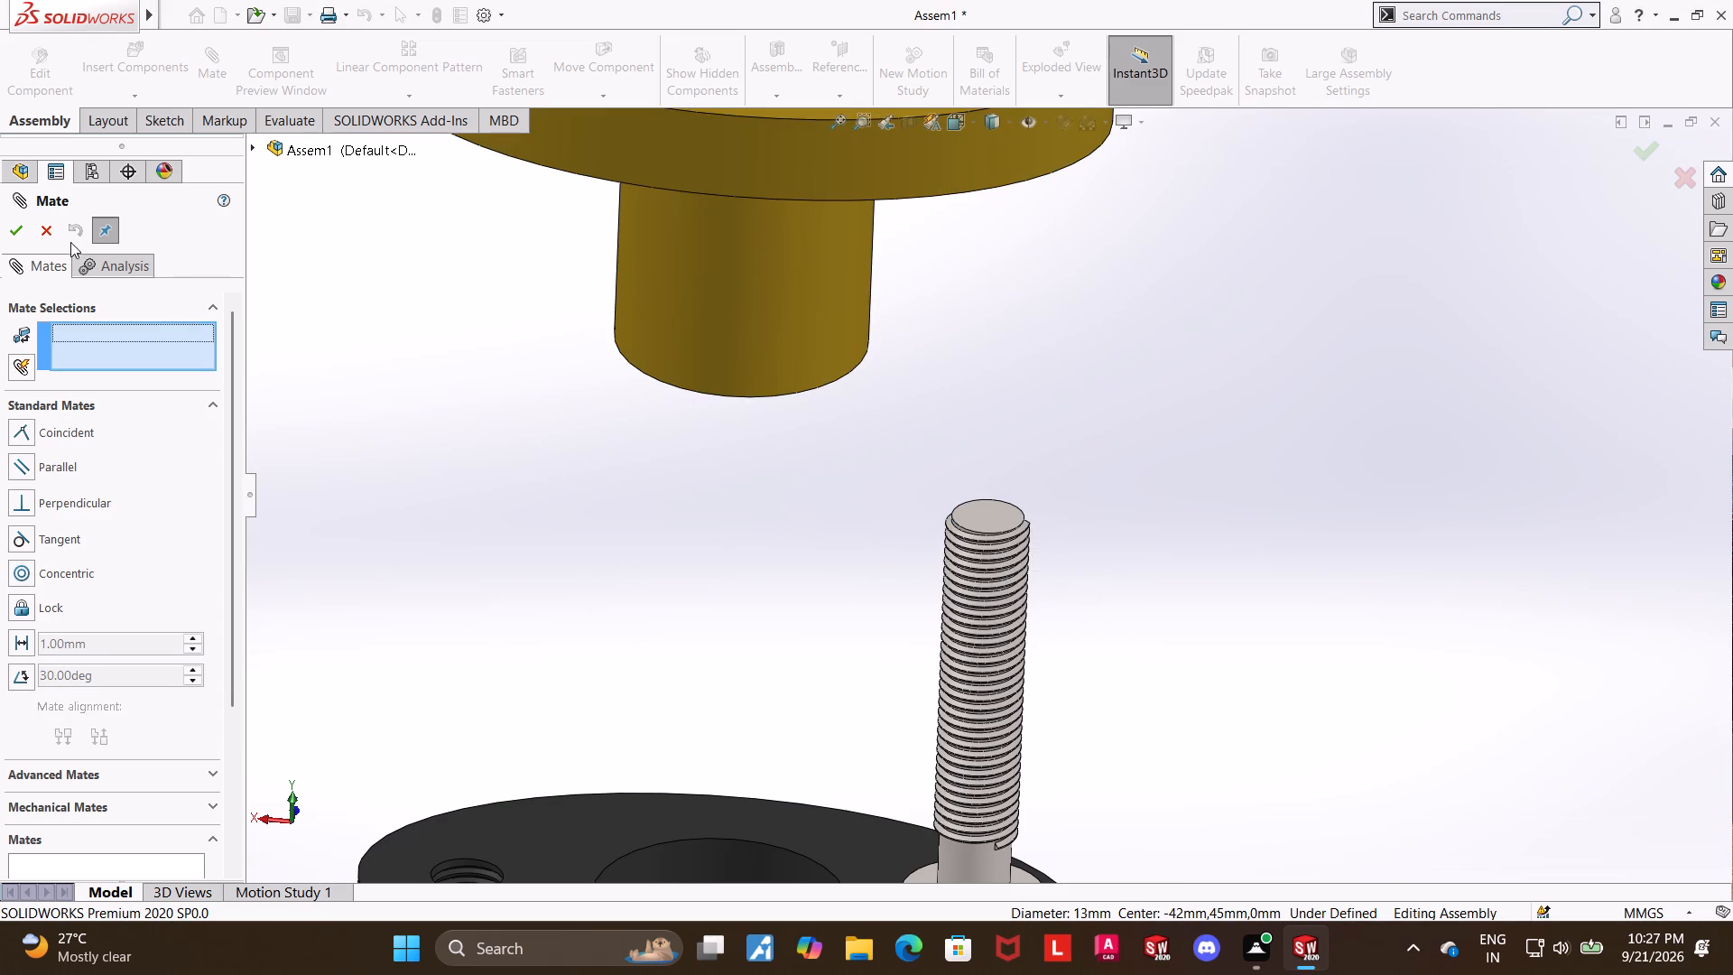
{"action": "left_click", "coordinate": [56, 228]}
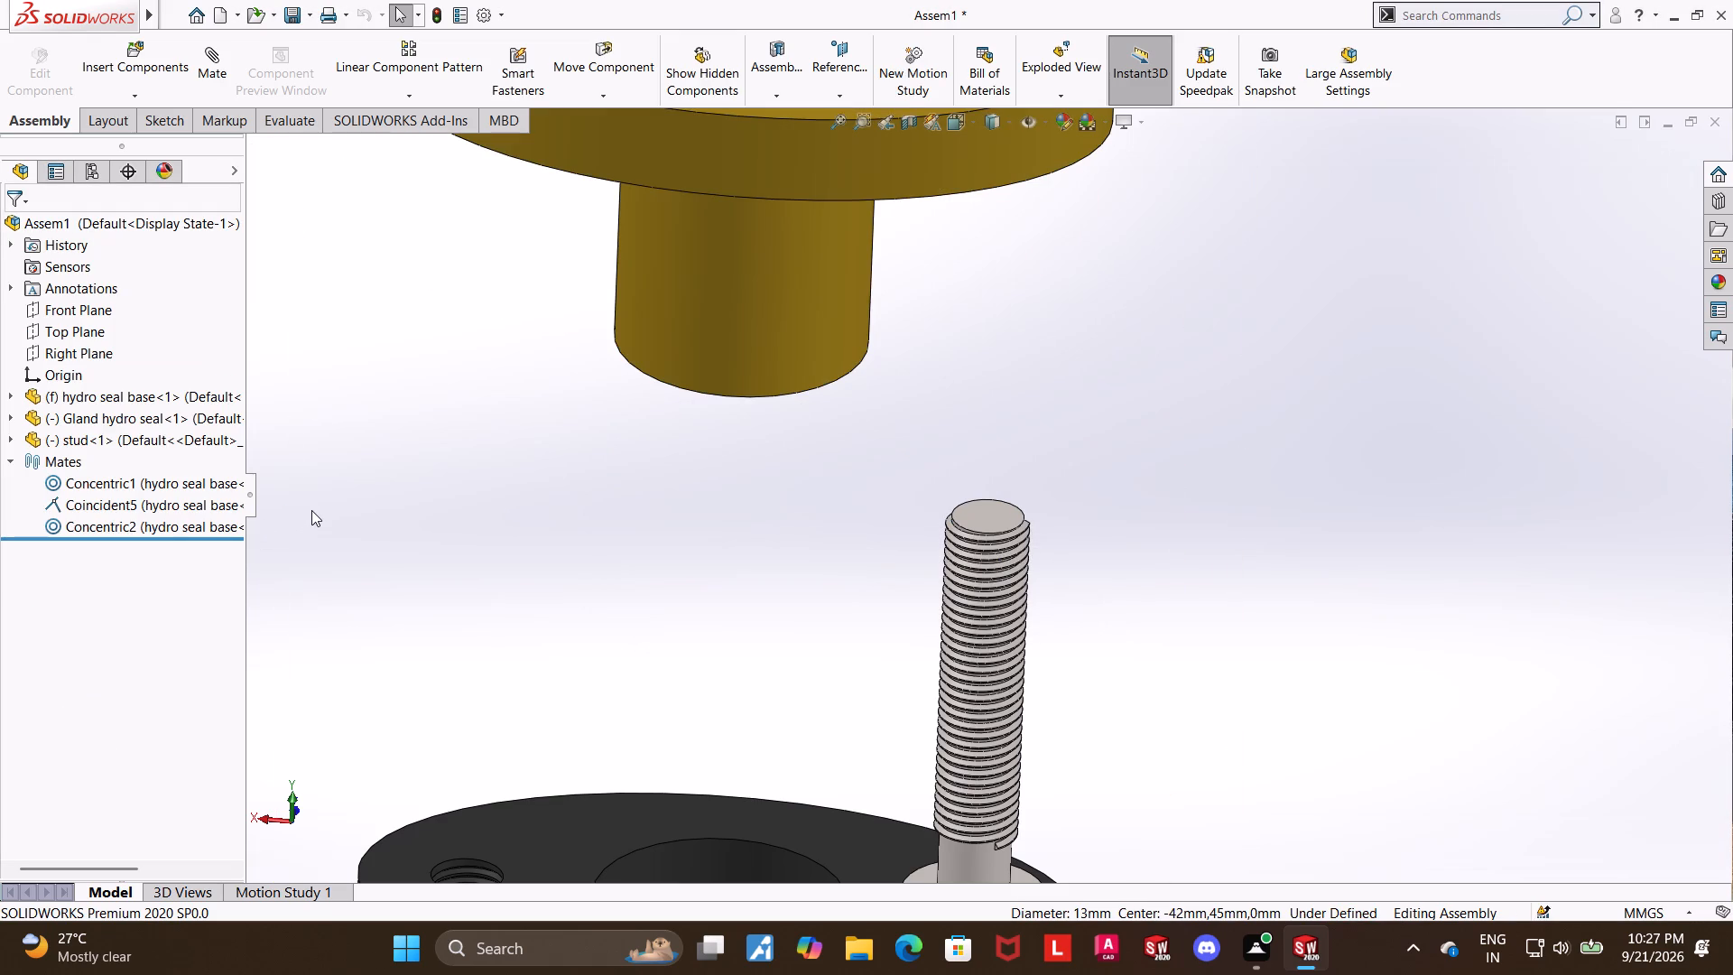
Move the gland down along the bore axis, keeping its flange above the top of the stud.
{"action": "scroll", "coordinate": [989, 570], "scroll_direction": "up", "scroll_amount": 4}
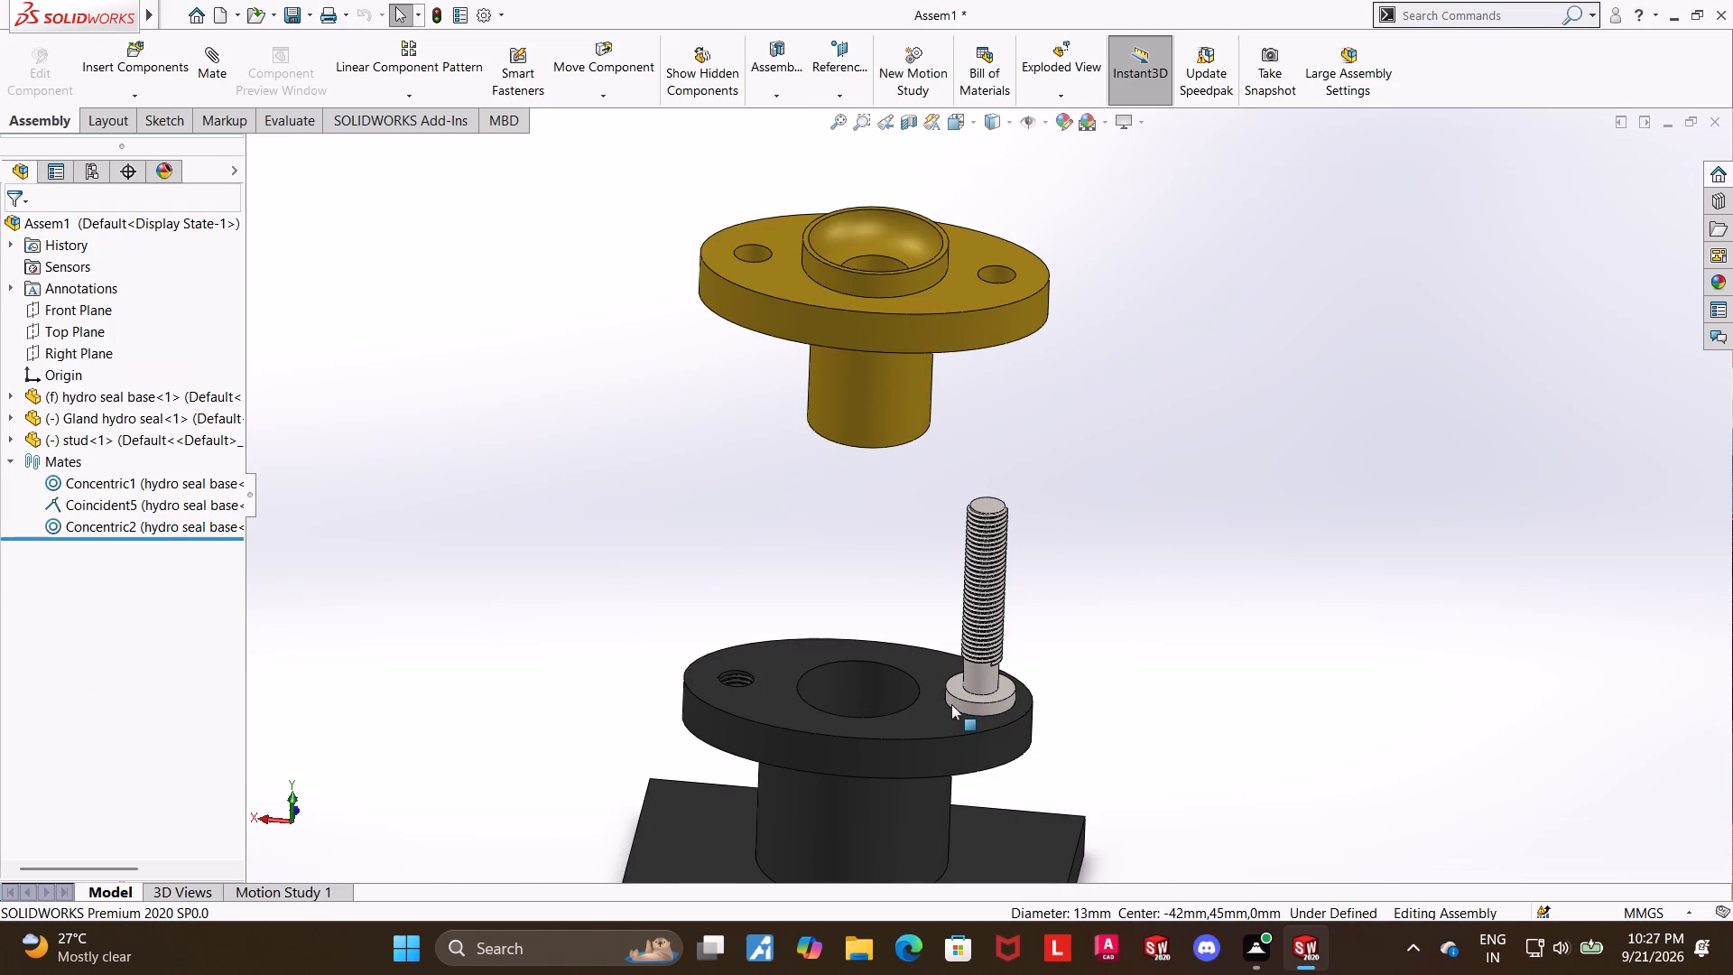
{"action": "scroll", "coordinate": [1002, 536], "scroll_direction": "up", "scroll_amount": 2}
{"action": "scroll", "coordinate": [939, 381], "scroll_direction": "down", "scroll_amount": 3}
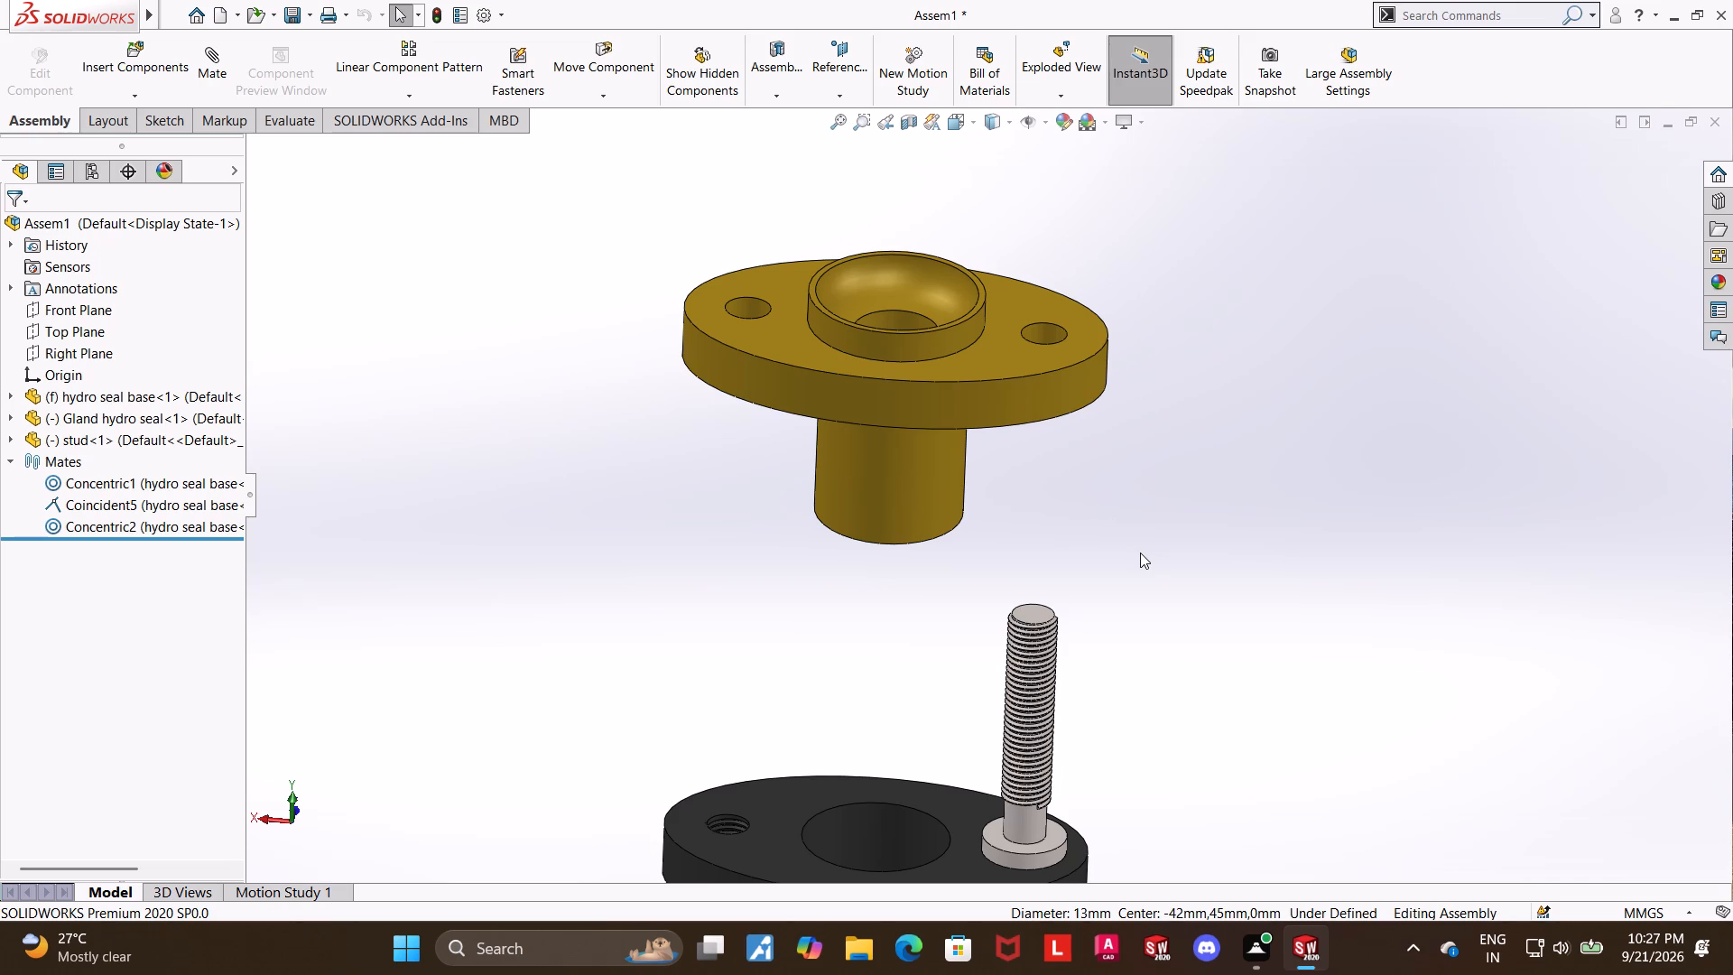
{"action": "left_click_drag", "start_coordinate": [951, 385], "coordinate": [956, 469]}
{"action": "left_click", "coordinate": [1364, 648]}
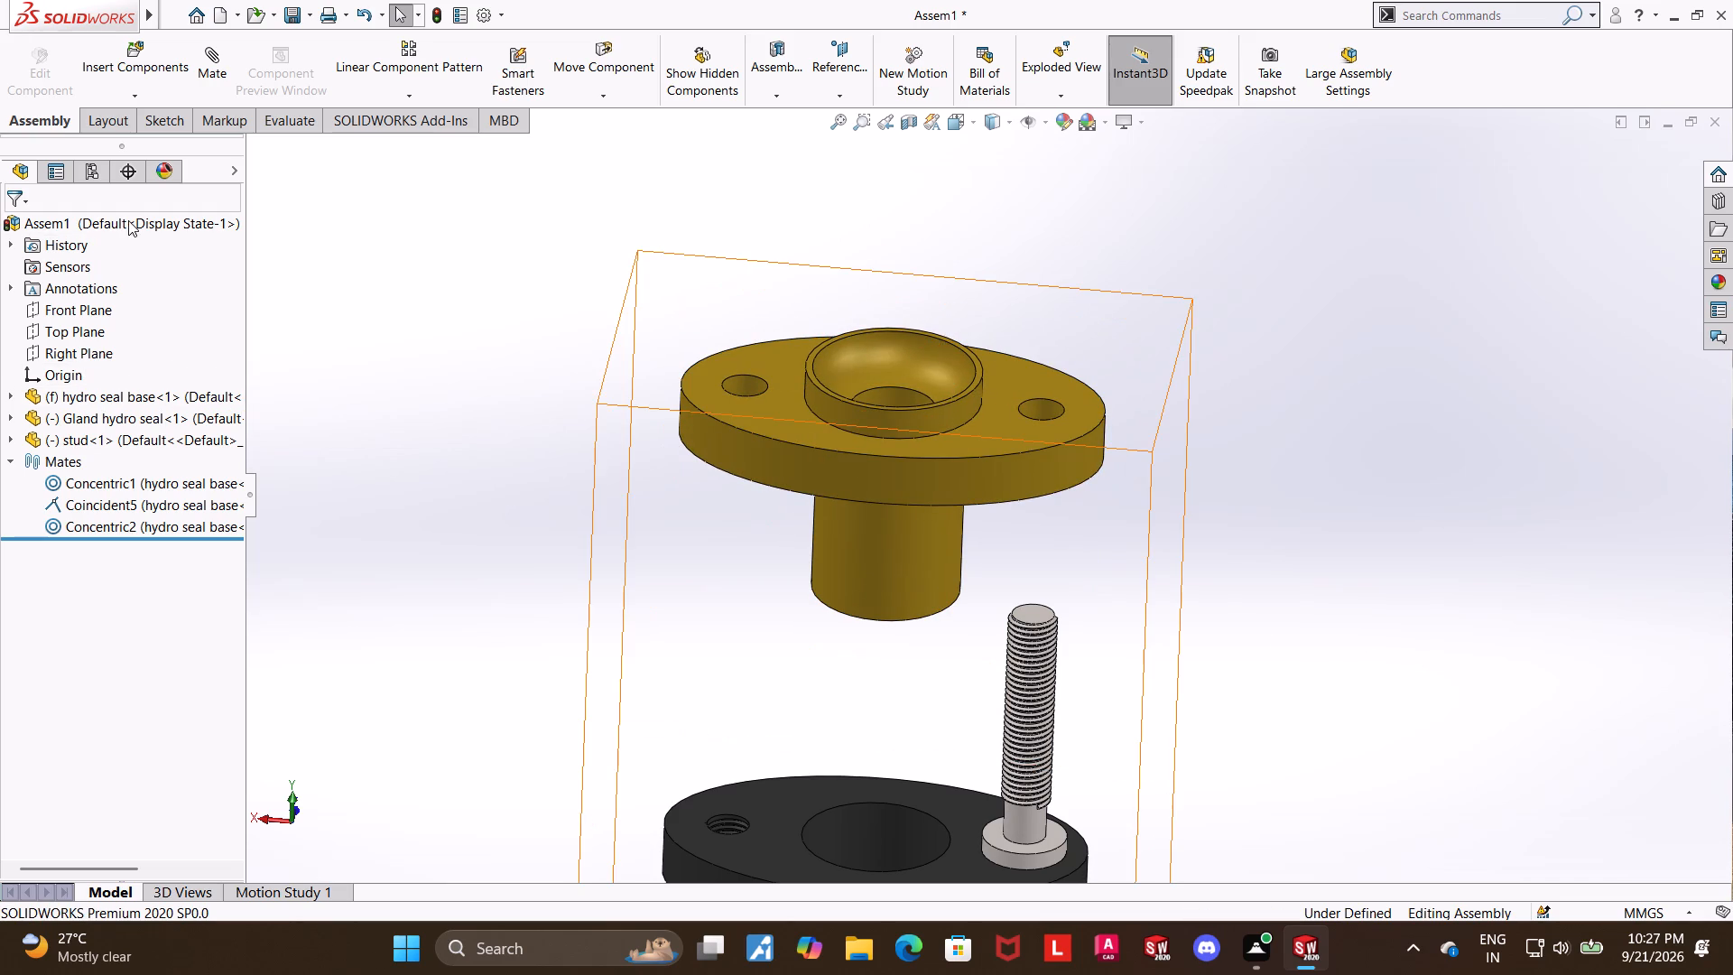
Insert a second stud component in the free space beside the base and gland.
{"action": "left_click", "coordinate": [119, 75]}
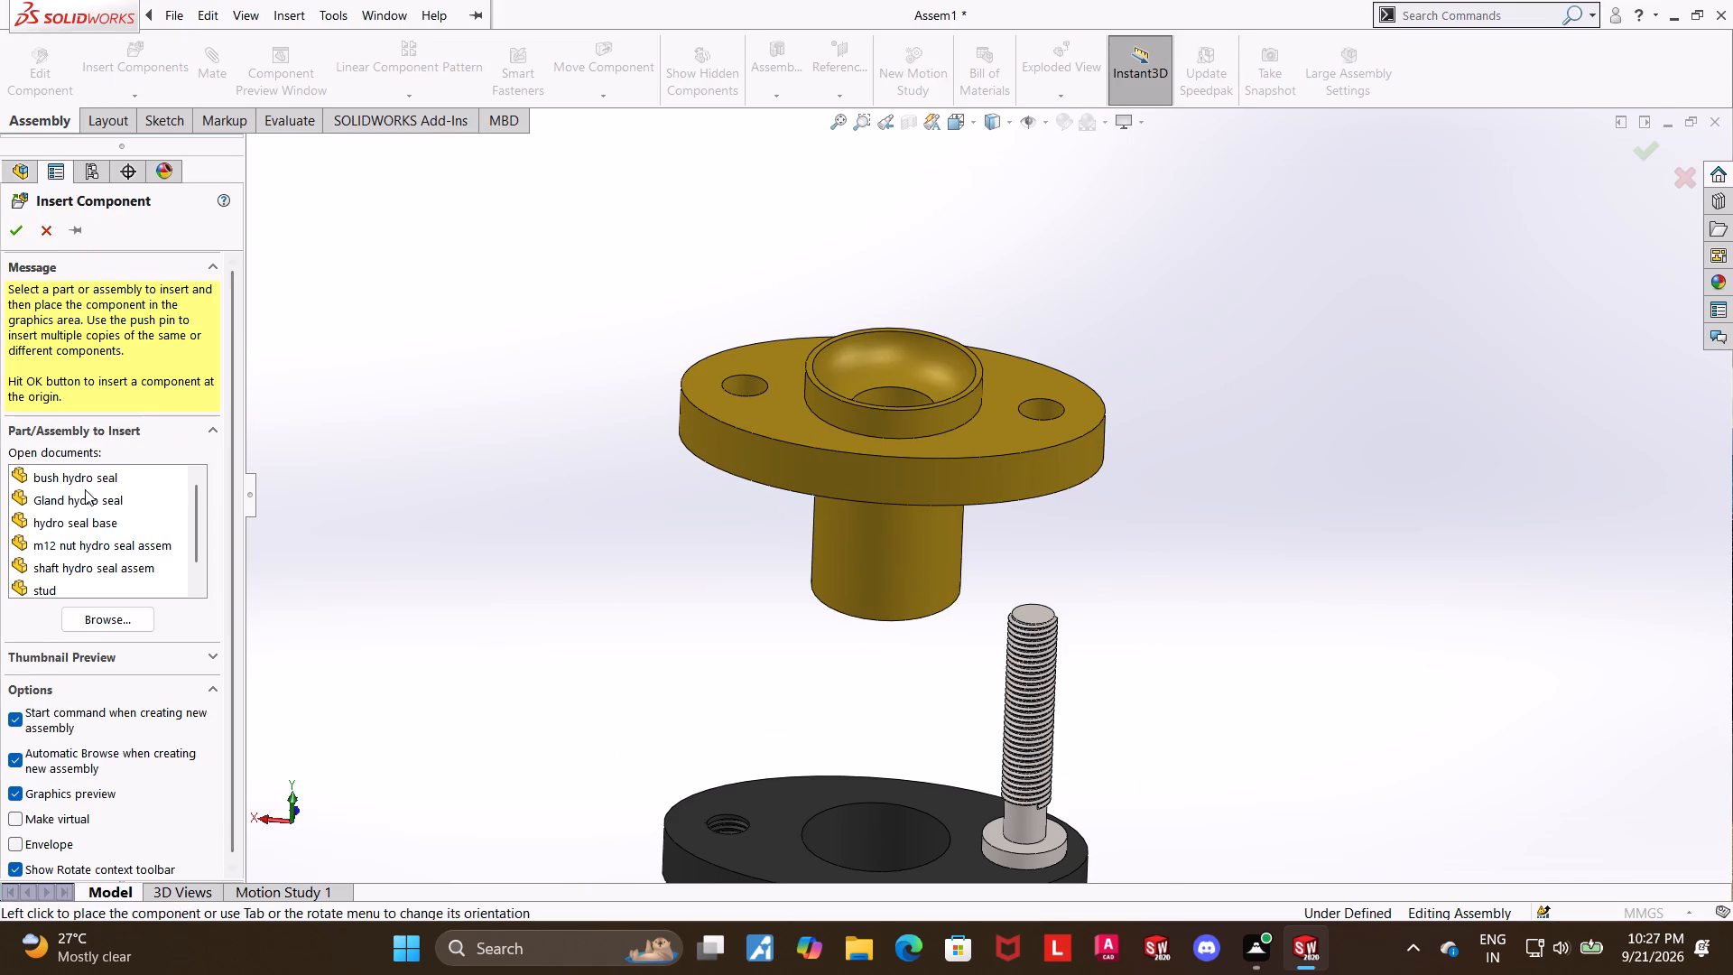
{"action": "left_click", "coordinate": [48, 584]}
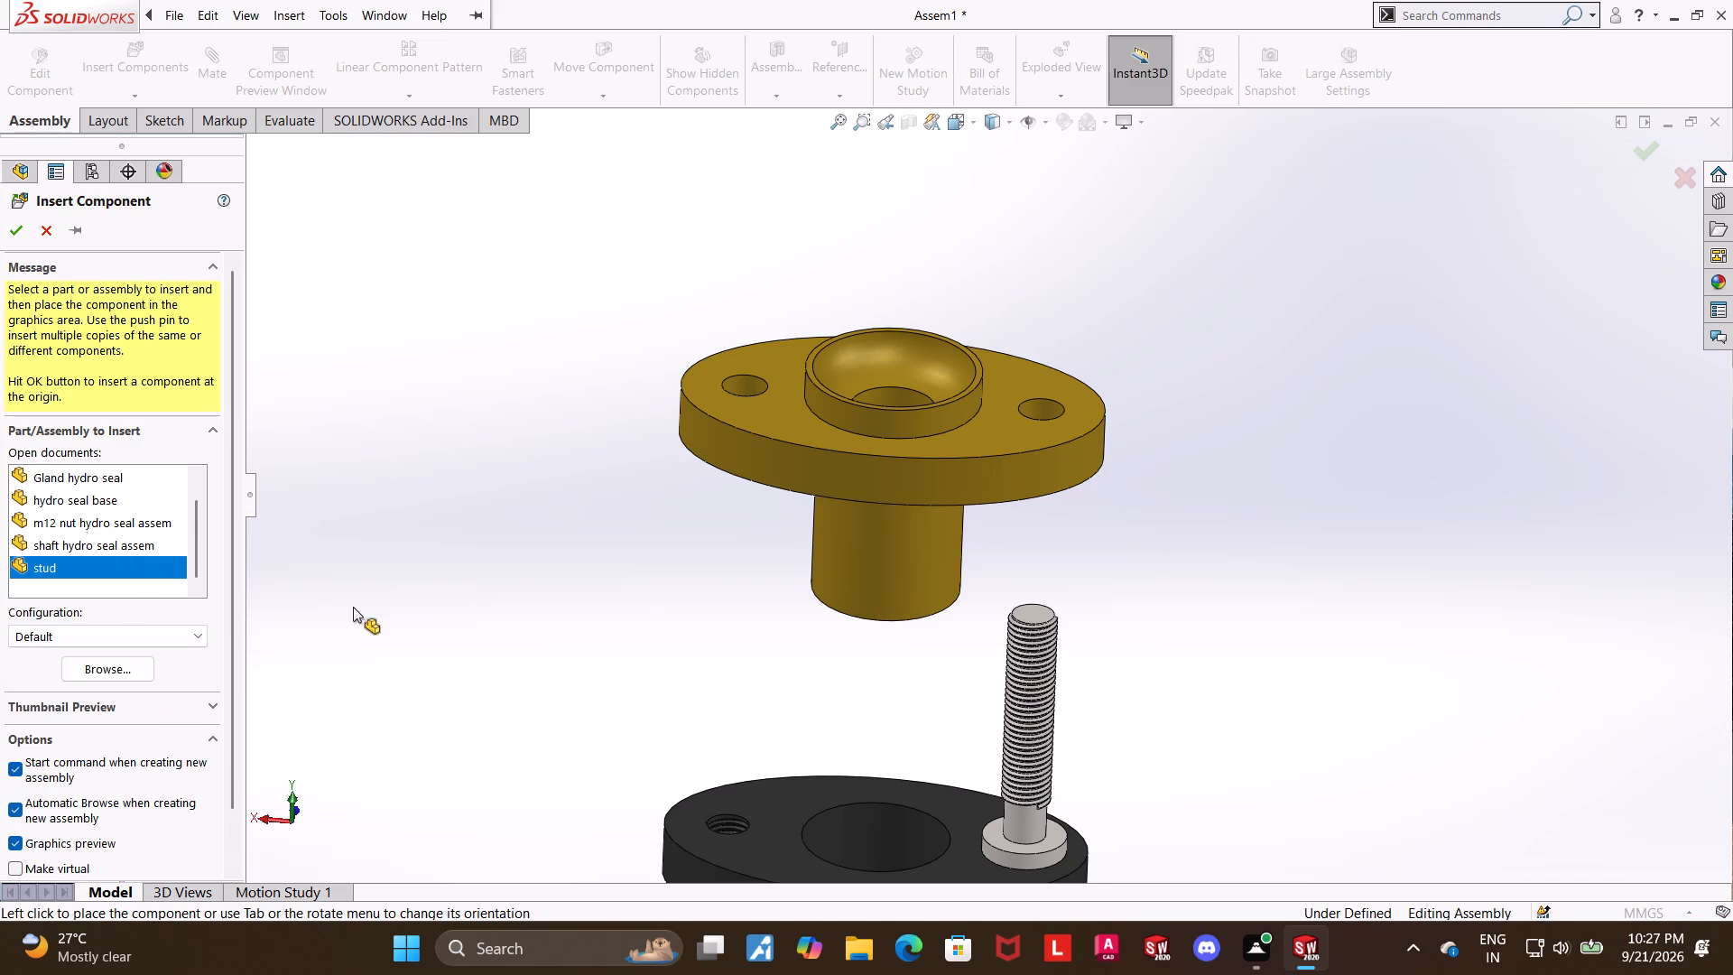
{"action": "left_click", "coordinate": [486, 606]}
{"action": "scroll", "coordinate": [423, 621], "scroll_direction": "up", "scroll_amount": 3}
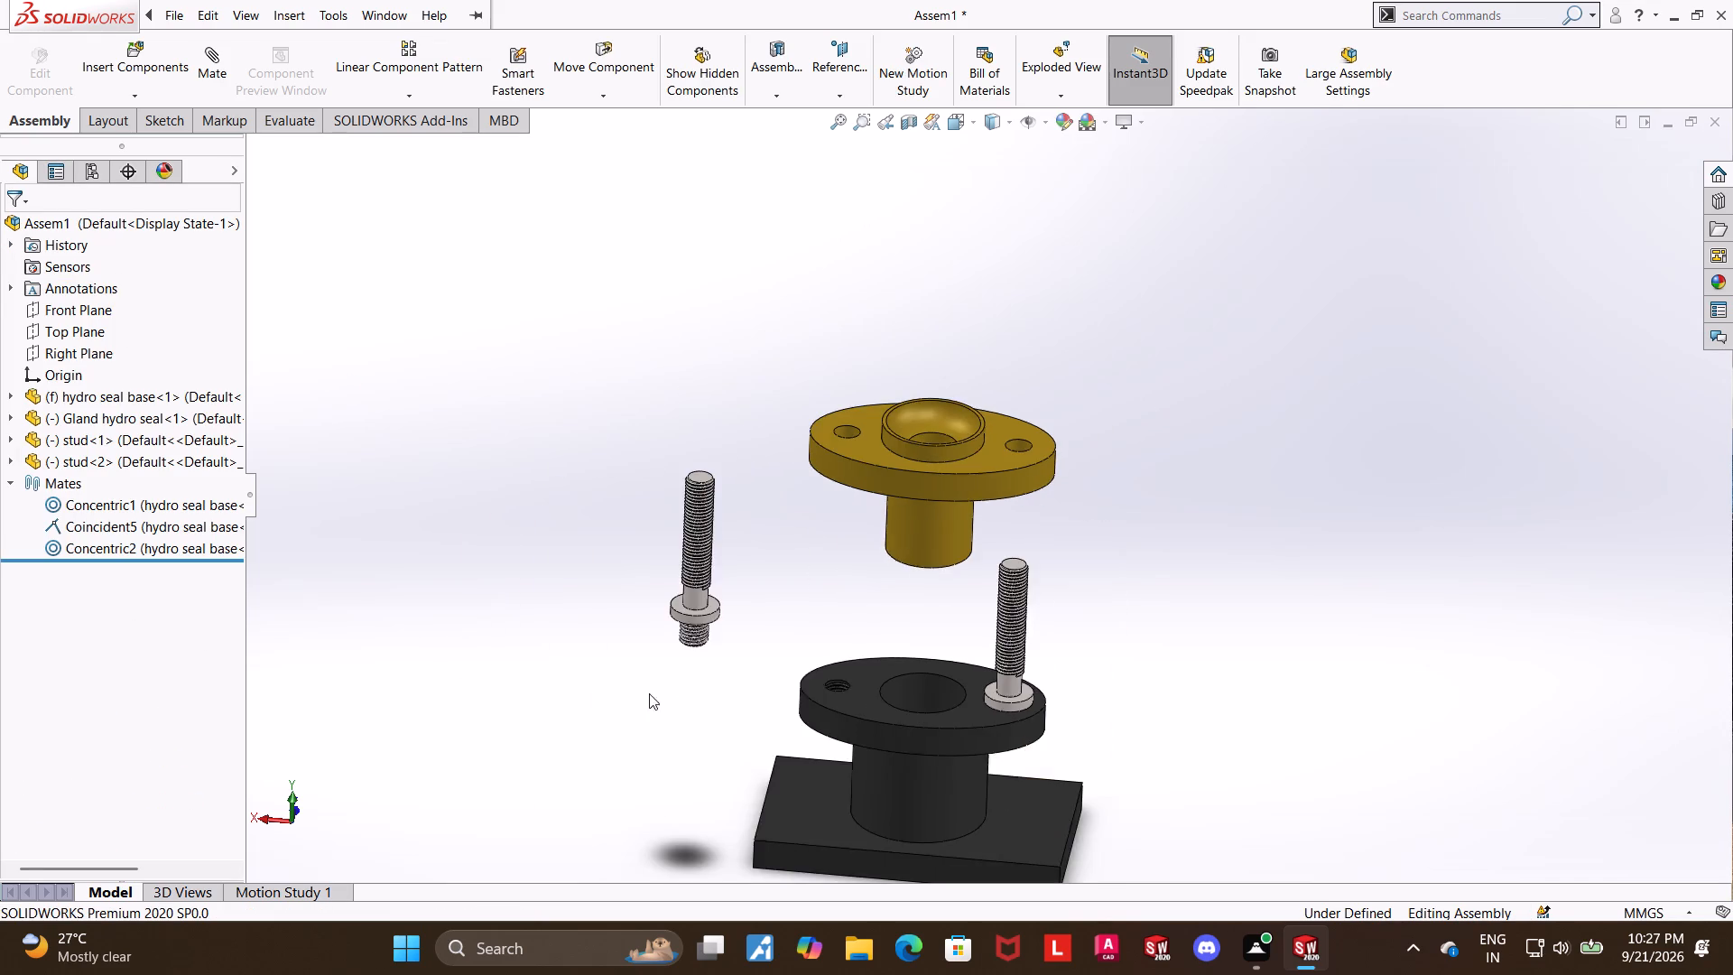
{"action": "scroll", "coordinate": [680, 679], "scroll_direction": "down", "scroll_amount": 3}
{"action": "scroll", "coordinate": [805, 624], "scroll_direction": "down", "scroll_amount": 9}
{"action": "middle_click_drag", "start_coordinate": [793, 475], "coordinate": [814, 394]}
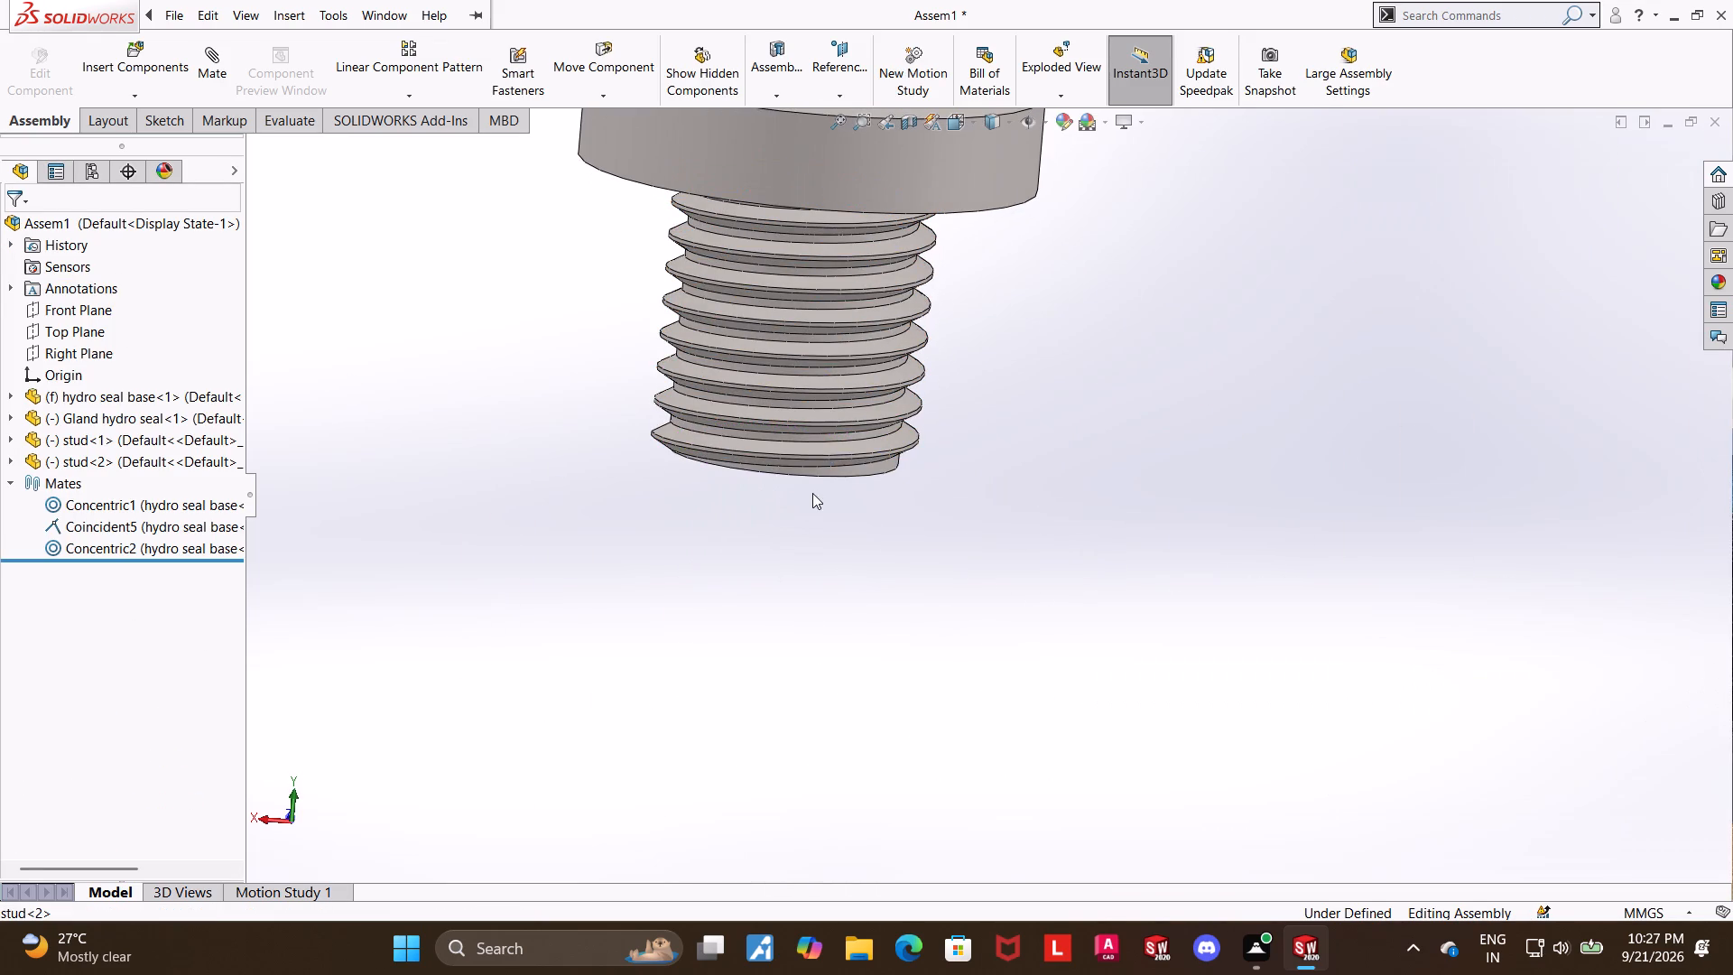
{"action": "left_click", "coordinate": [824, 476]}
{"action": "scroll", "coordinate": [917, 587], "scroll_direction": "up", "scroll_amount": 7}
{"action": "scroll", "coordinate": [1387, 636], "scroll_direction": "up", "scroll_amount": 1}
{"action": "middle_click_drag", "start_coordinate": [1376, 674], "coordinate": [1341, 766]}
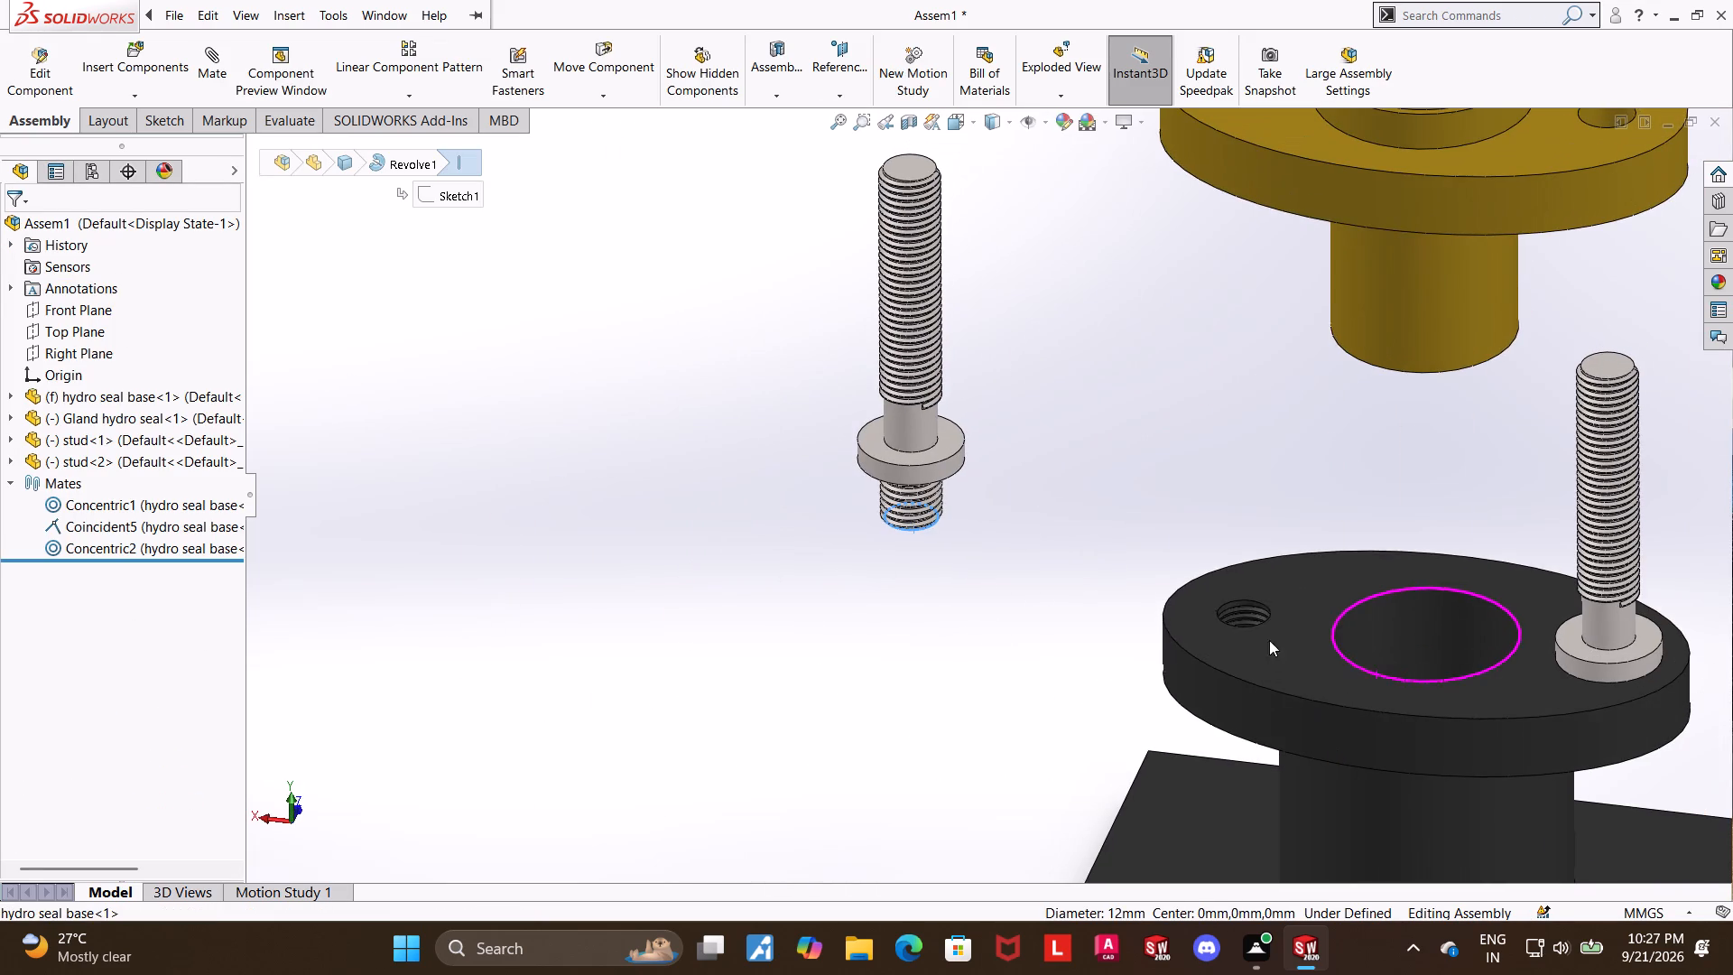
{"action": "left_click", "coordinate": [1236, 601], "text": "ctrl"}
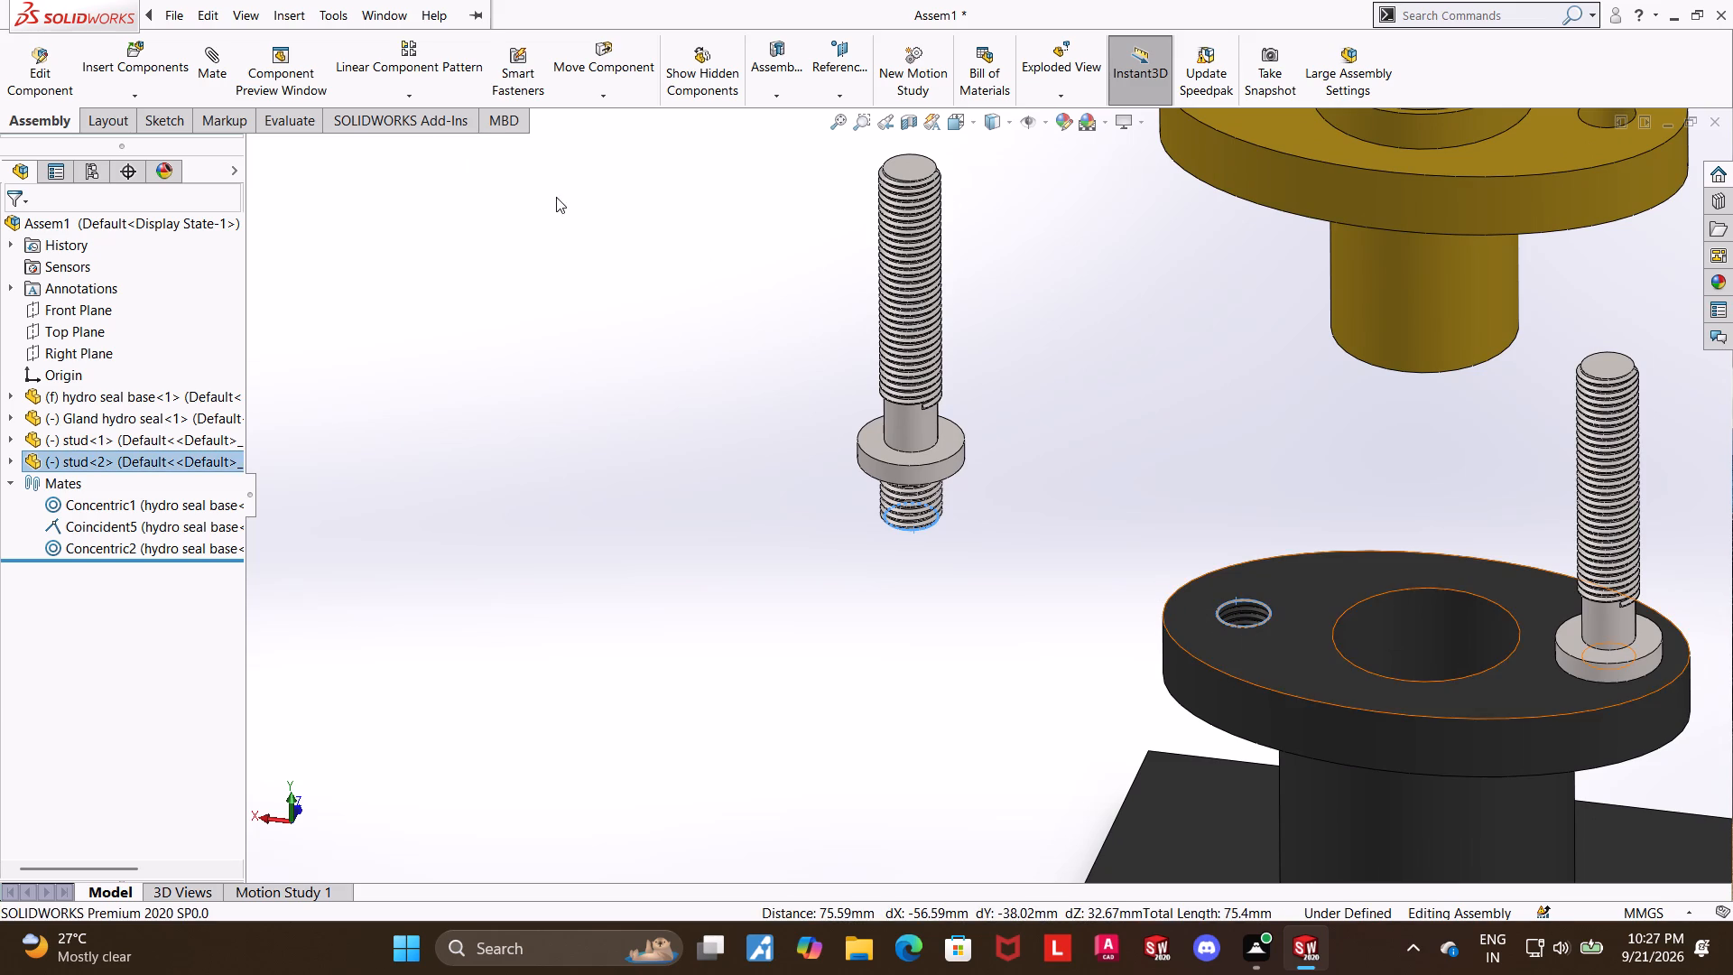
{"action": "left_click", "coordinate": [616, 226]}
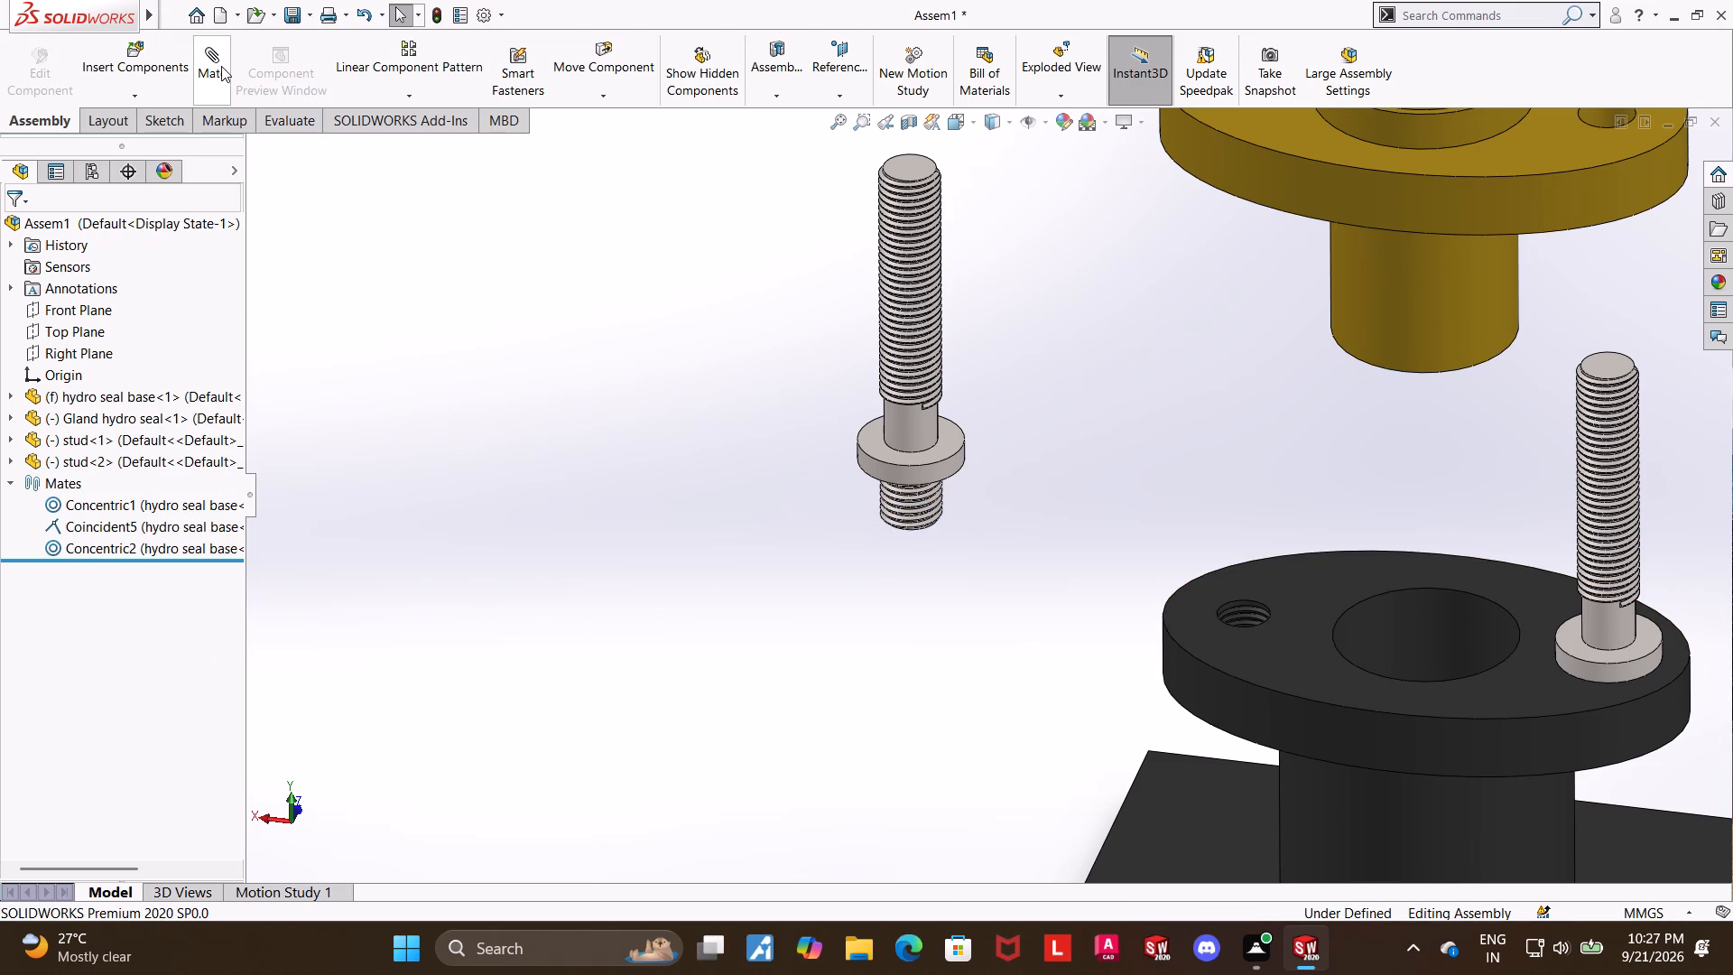
Add a concentric mate between the empty threaded hole's edge on the base flange and the second stud's bottom edge.
{"action": "scroll", "coordinate": [1278, 602], "scroll_direction": "down", "scroll_amount": 4}
{"action": "left_click", "coordinate": [1174, 577]}
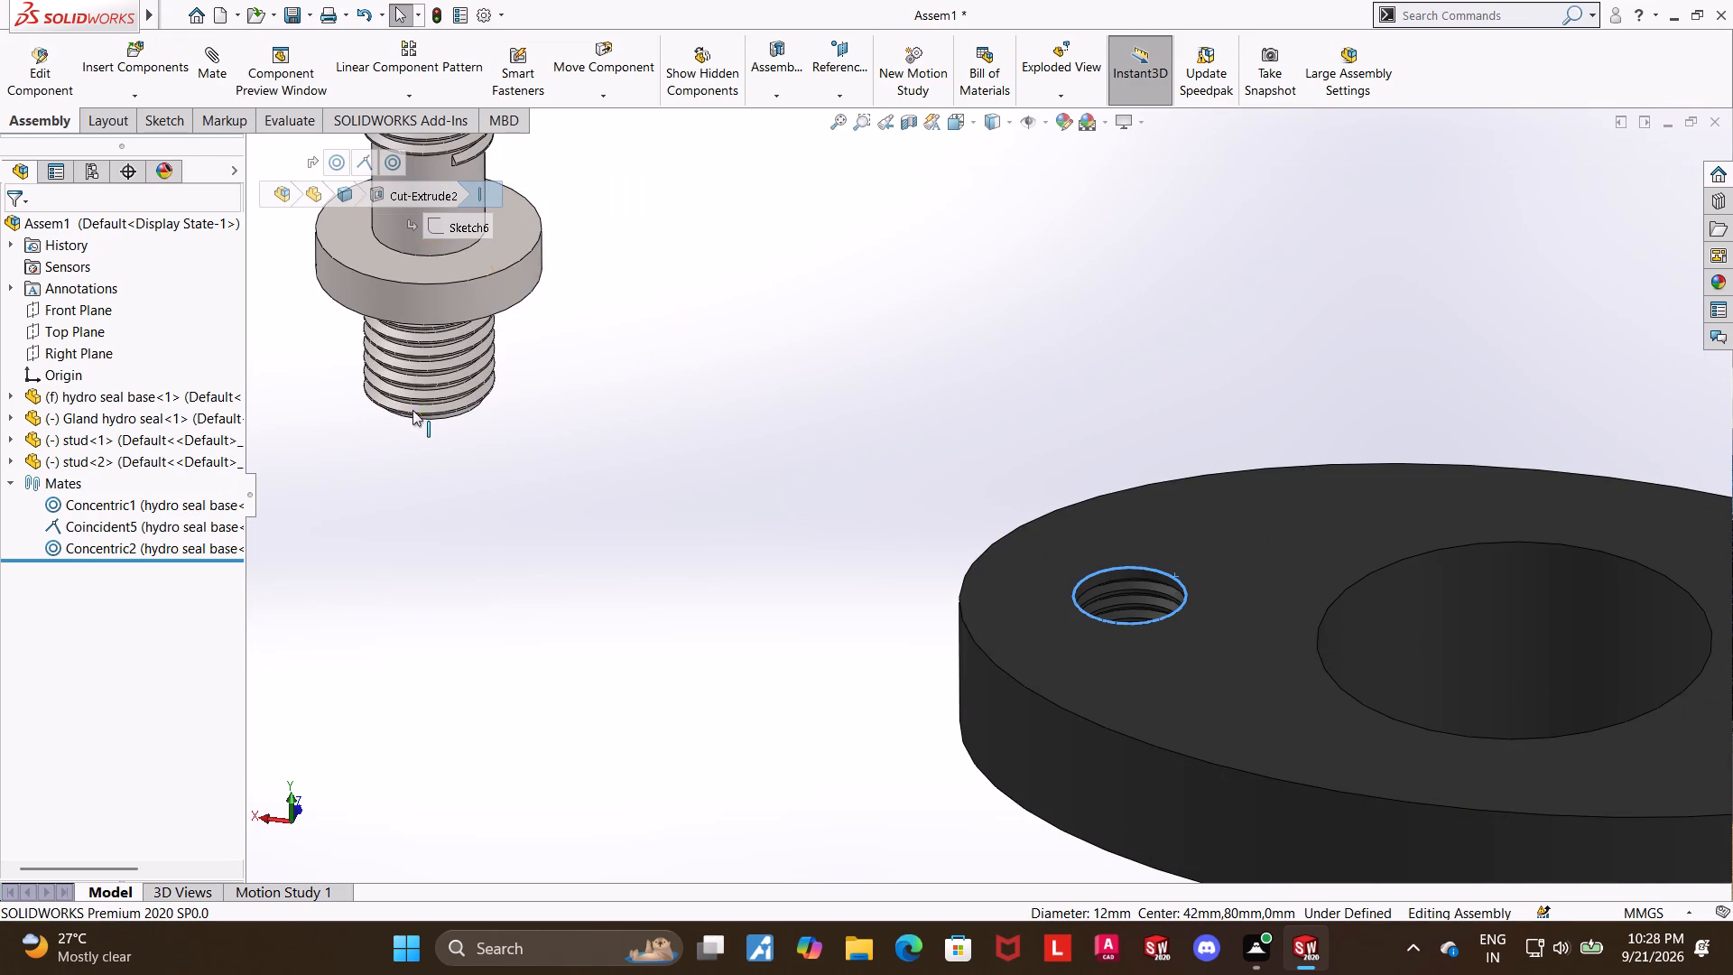
{"action": "scroll", "coordinate": [447, 408], "scroll_direction": "down", "scroll_amount": 2}
{"action": "scroll", "coordinate": [443, 451], "scroll_direction": "up", "scroll_amount": 1}
{"action": "middle_click_drag", "start_coordinate": [429, 437], "coordinate": [451, 360]}
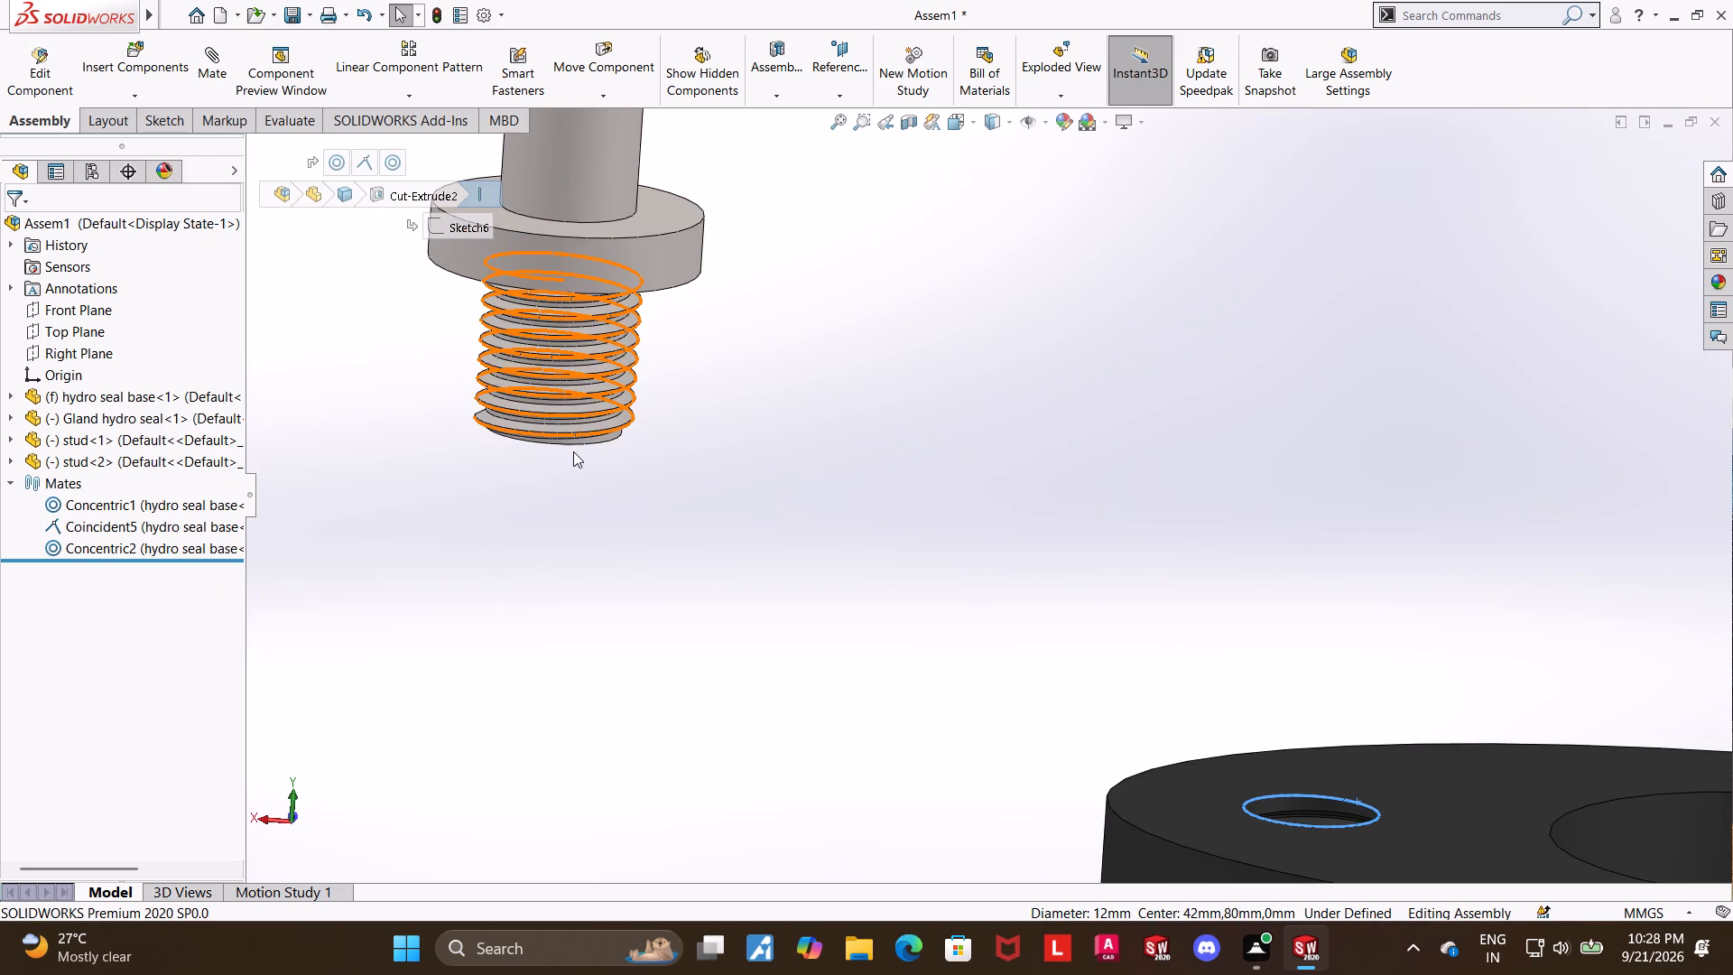
{"action": "left_click", "coordinate": [599, 443], "text": "ctrl"}
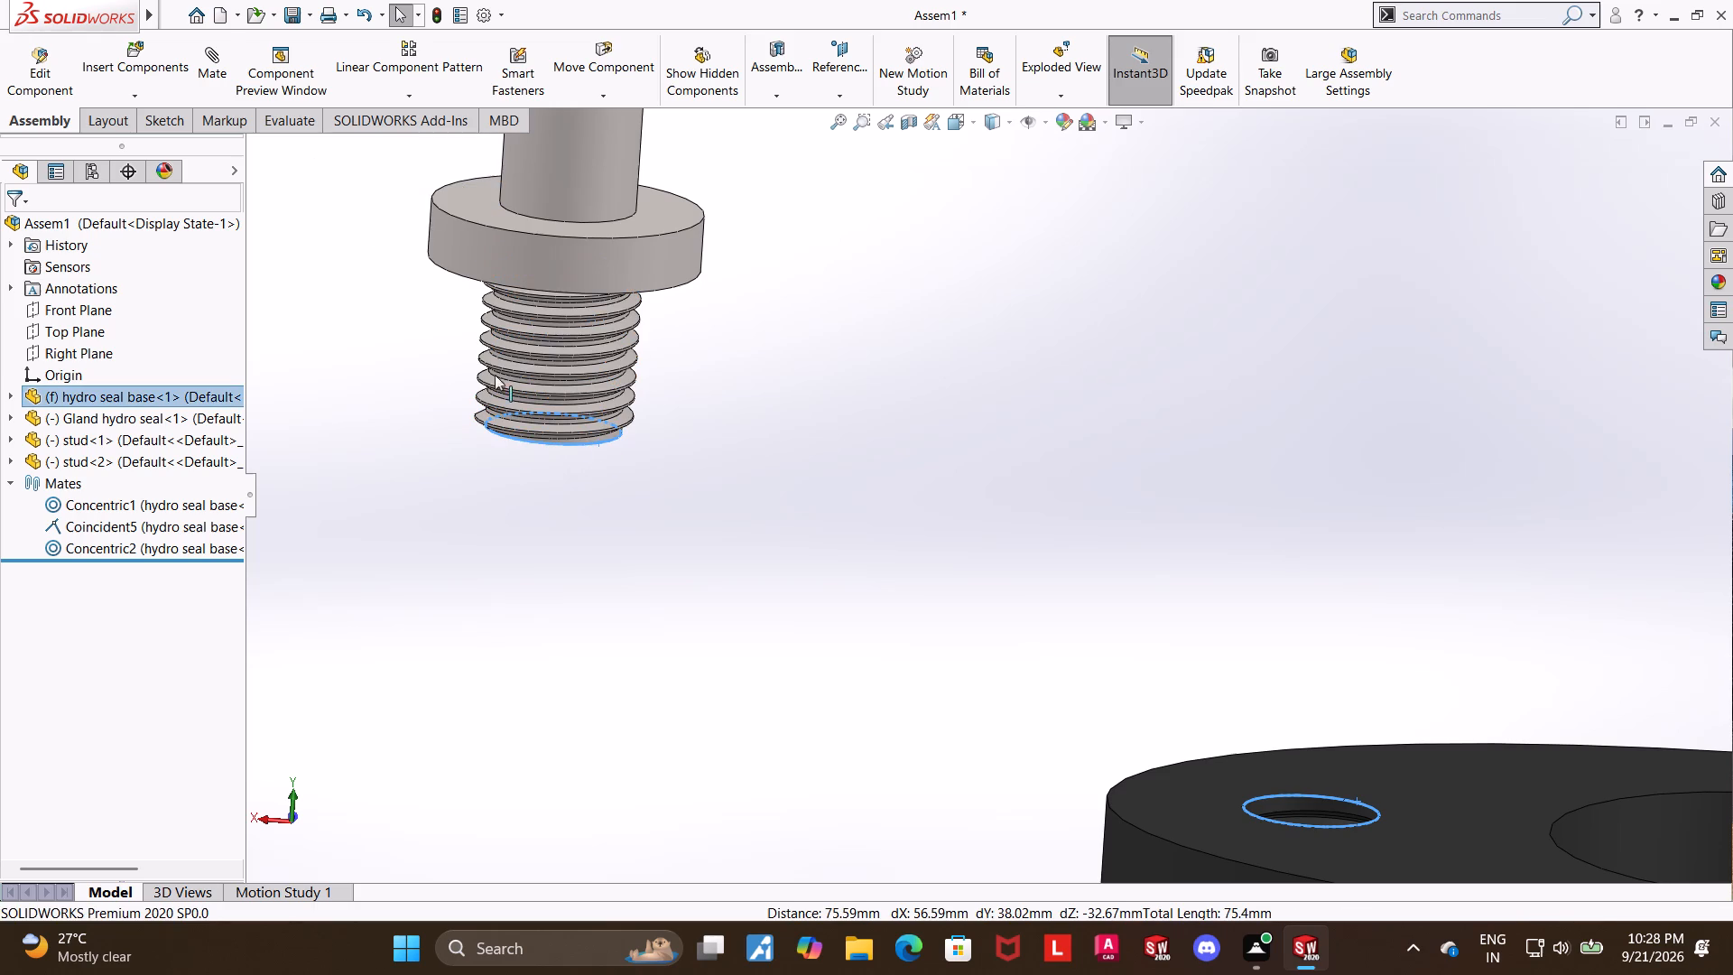
{"action": "left_click", "coordinate": [220, 57]}
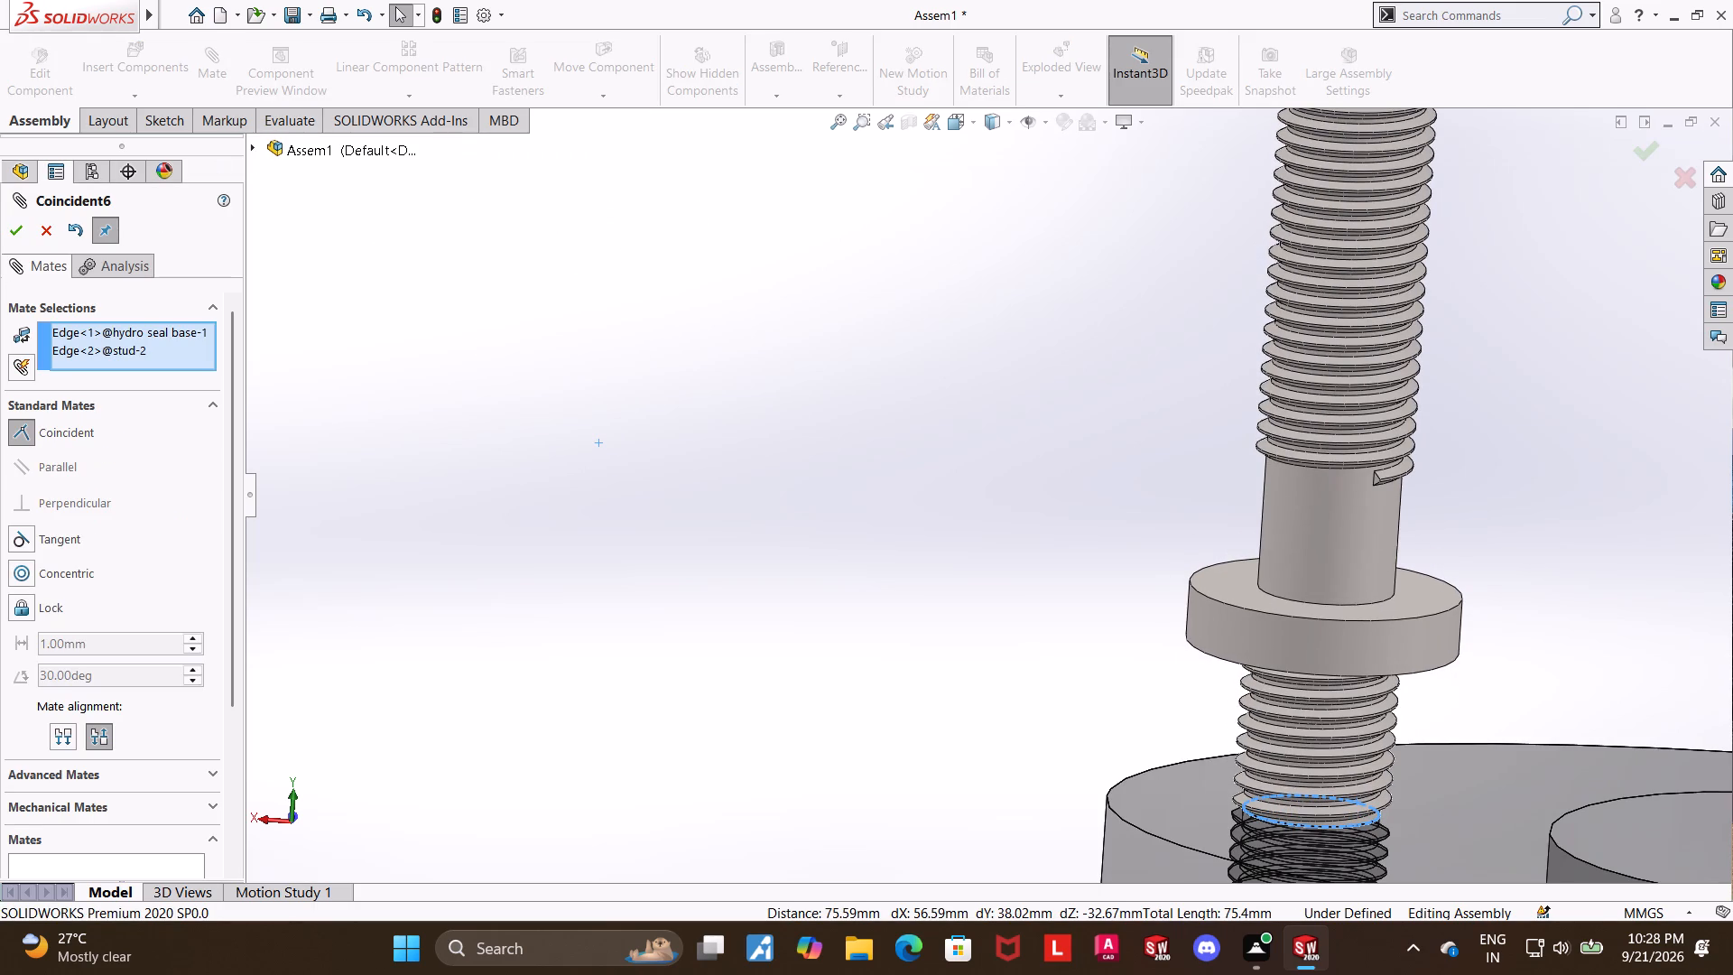
{"action": "left_click", "coordinate": [22, 577]}
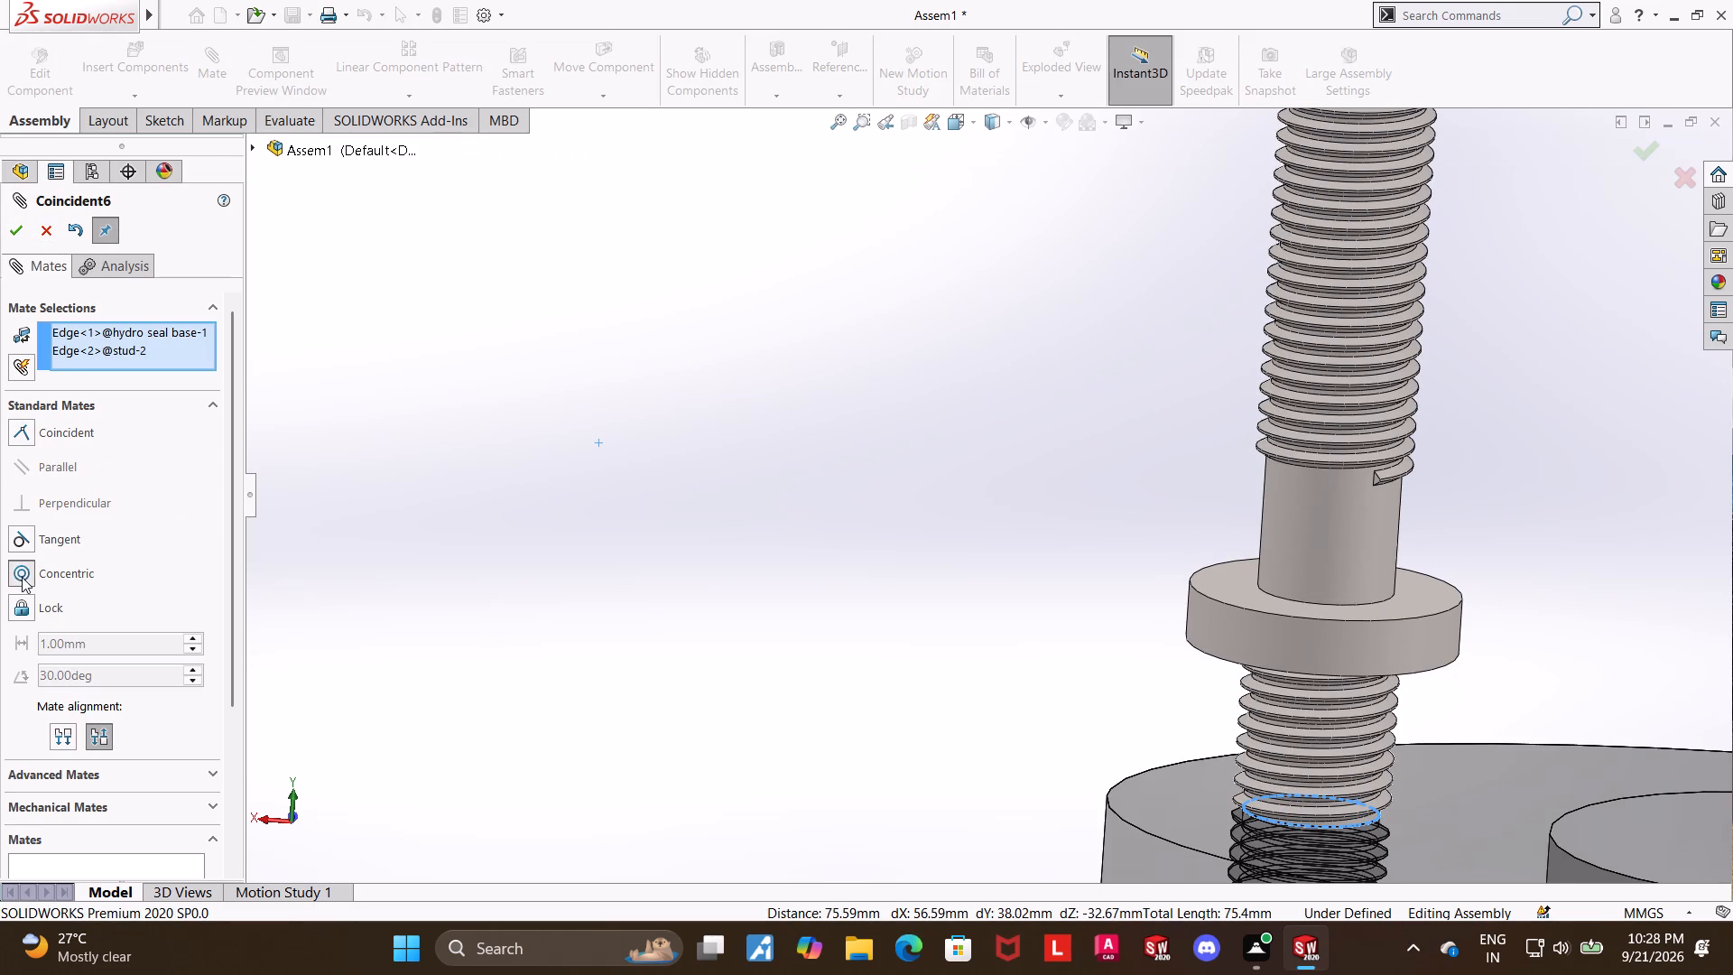
{"action": "left_click", "coordinate": [17, 226]}
Add a coincident mate between the underside of the second stud's collar and the top face of the base flange.
{"action": "scroll", "coordinate": [828, 426], "scroll_direction": "up", "scroll_amount": 6}
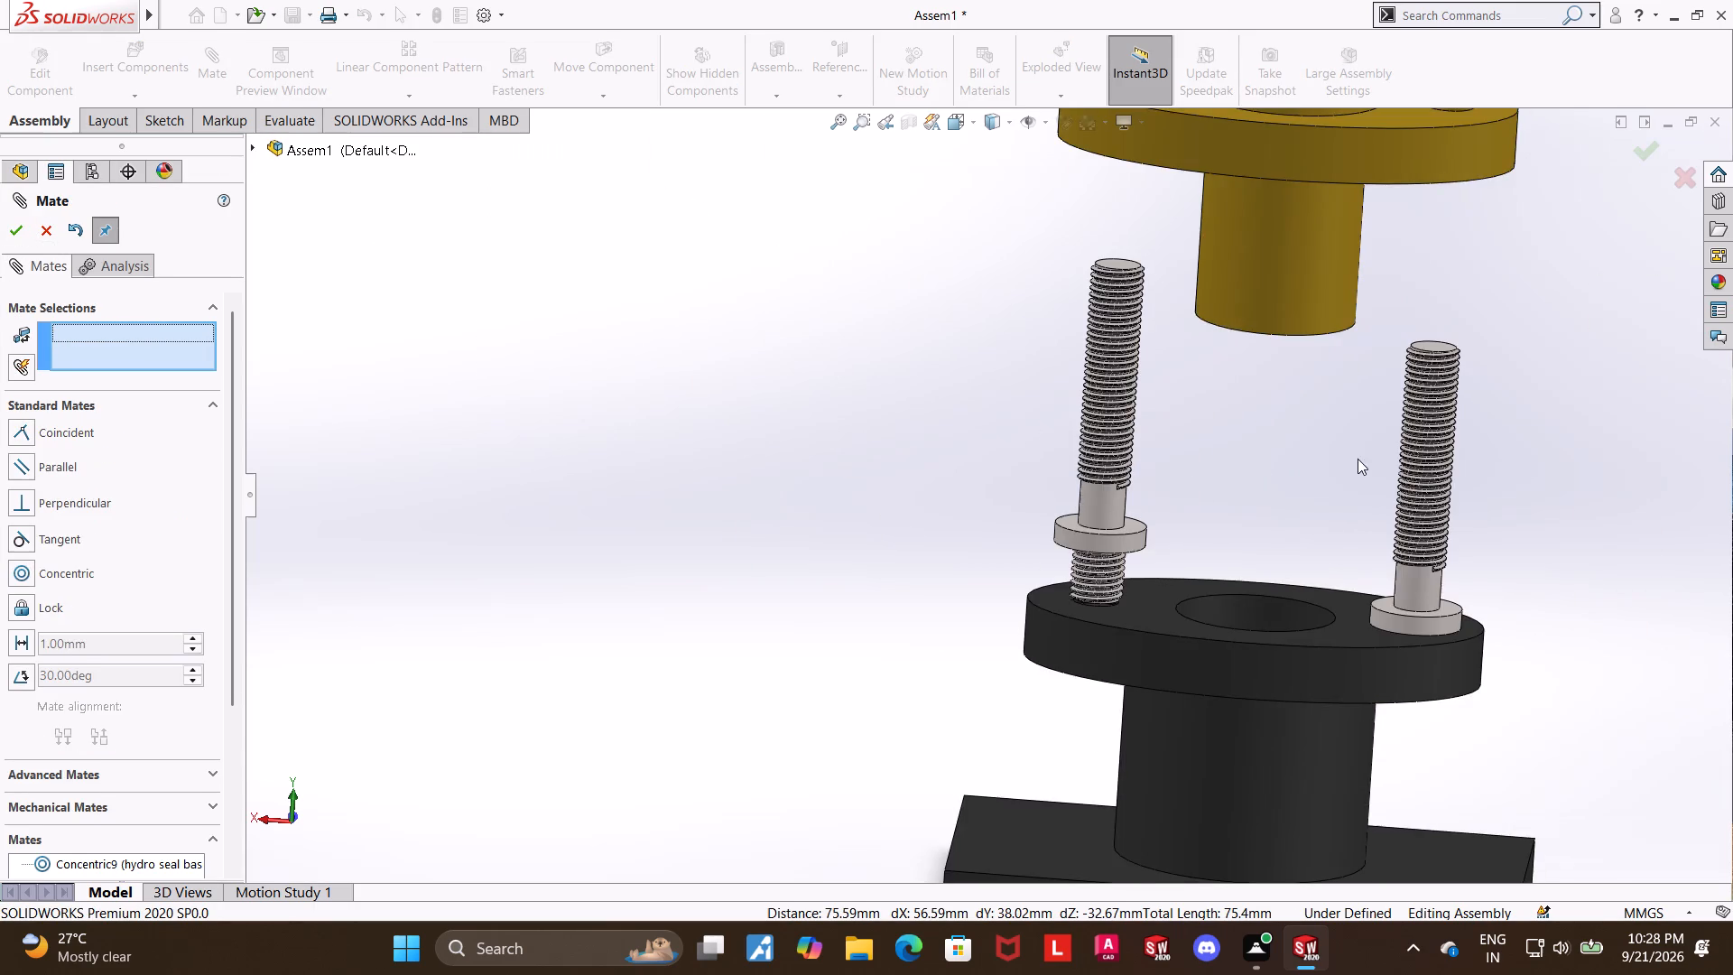
{"action": "scroll", "coordinate": [1066, 559], "scroll_direction": "down", "scroll_amount": 7}
{"action": "middle_click_drag", "start_coordinate": [913, 392], "coordinate": [925, 237]}
{"action": "left_click", "coordinate": [1029, 413]}
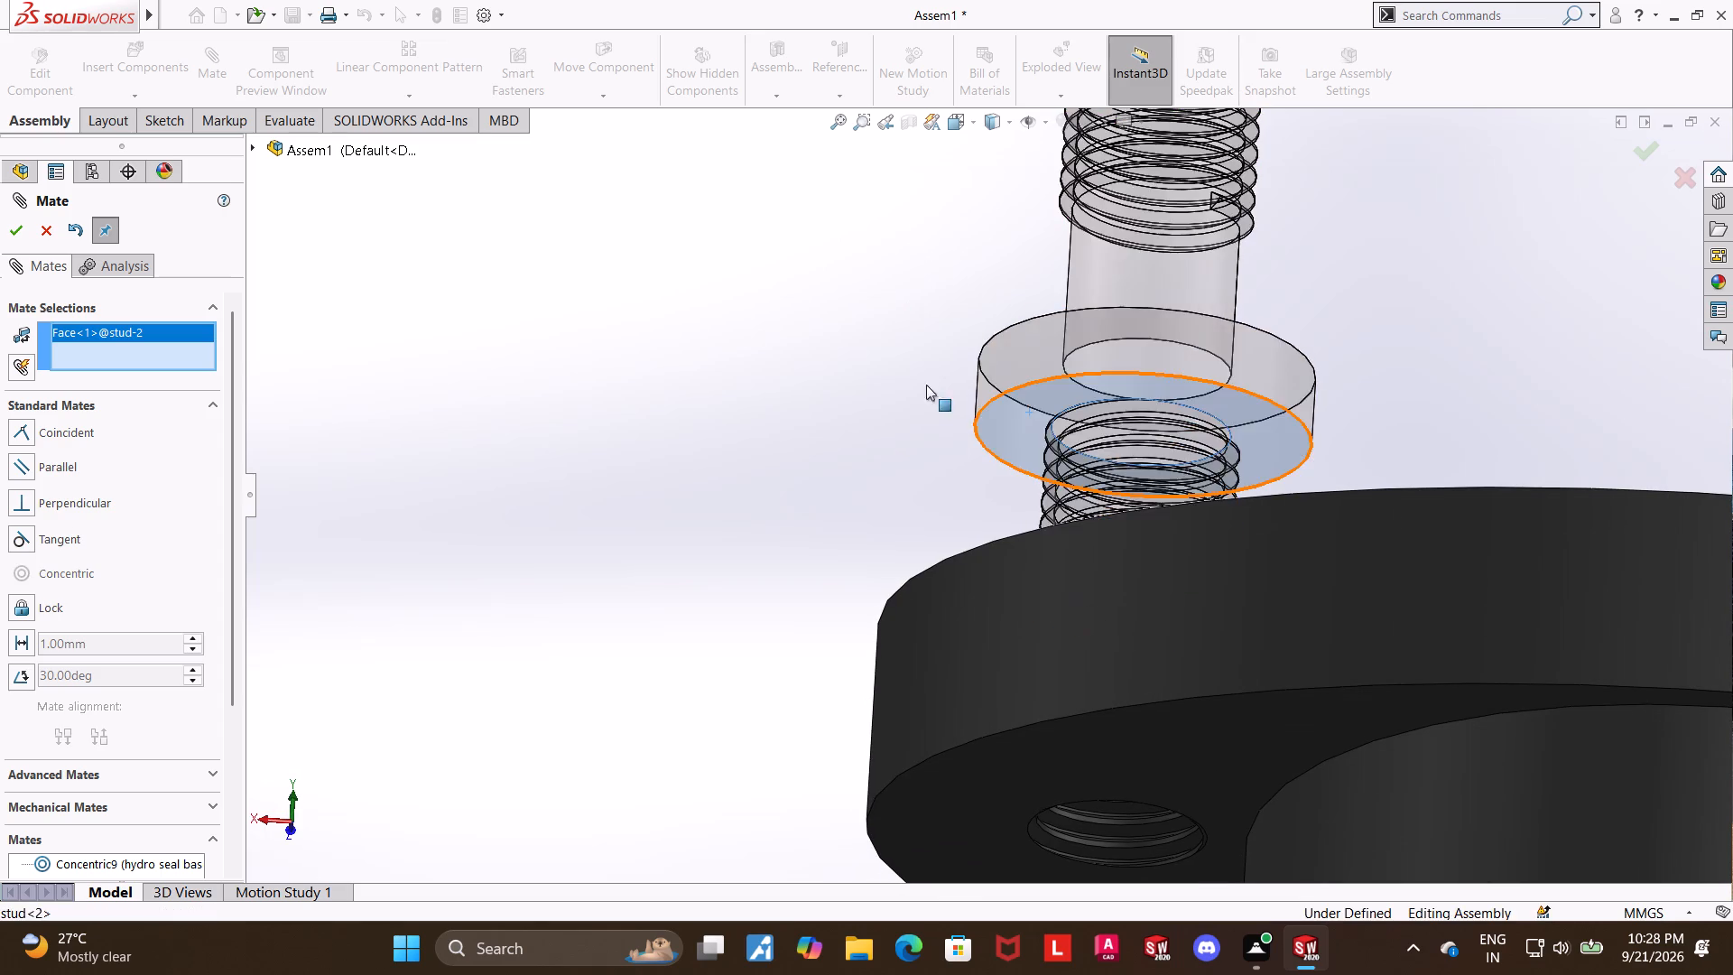
{"action": "middle_click_drag", "start_coordinate": [739, 320], "coordinate": [726, 589]}
{"action": "left_click", "coordinate": [1218, 656], "text": "ctrl"}
{"action": "left_click", "coordinate": [21, 233]}
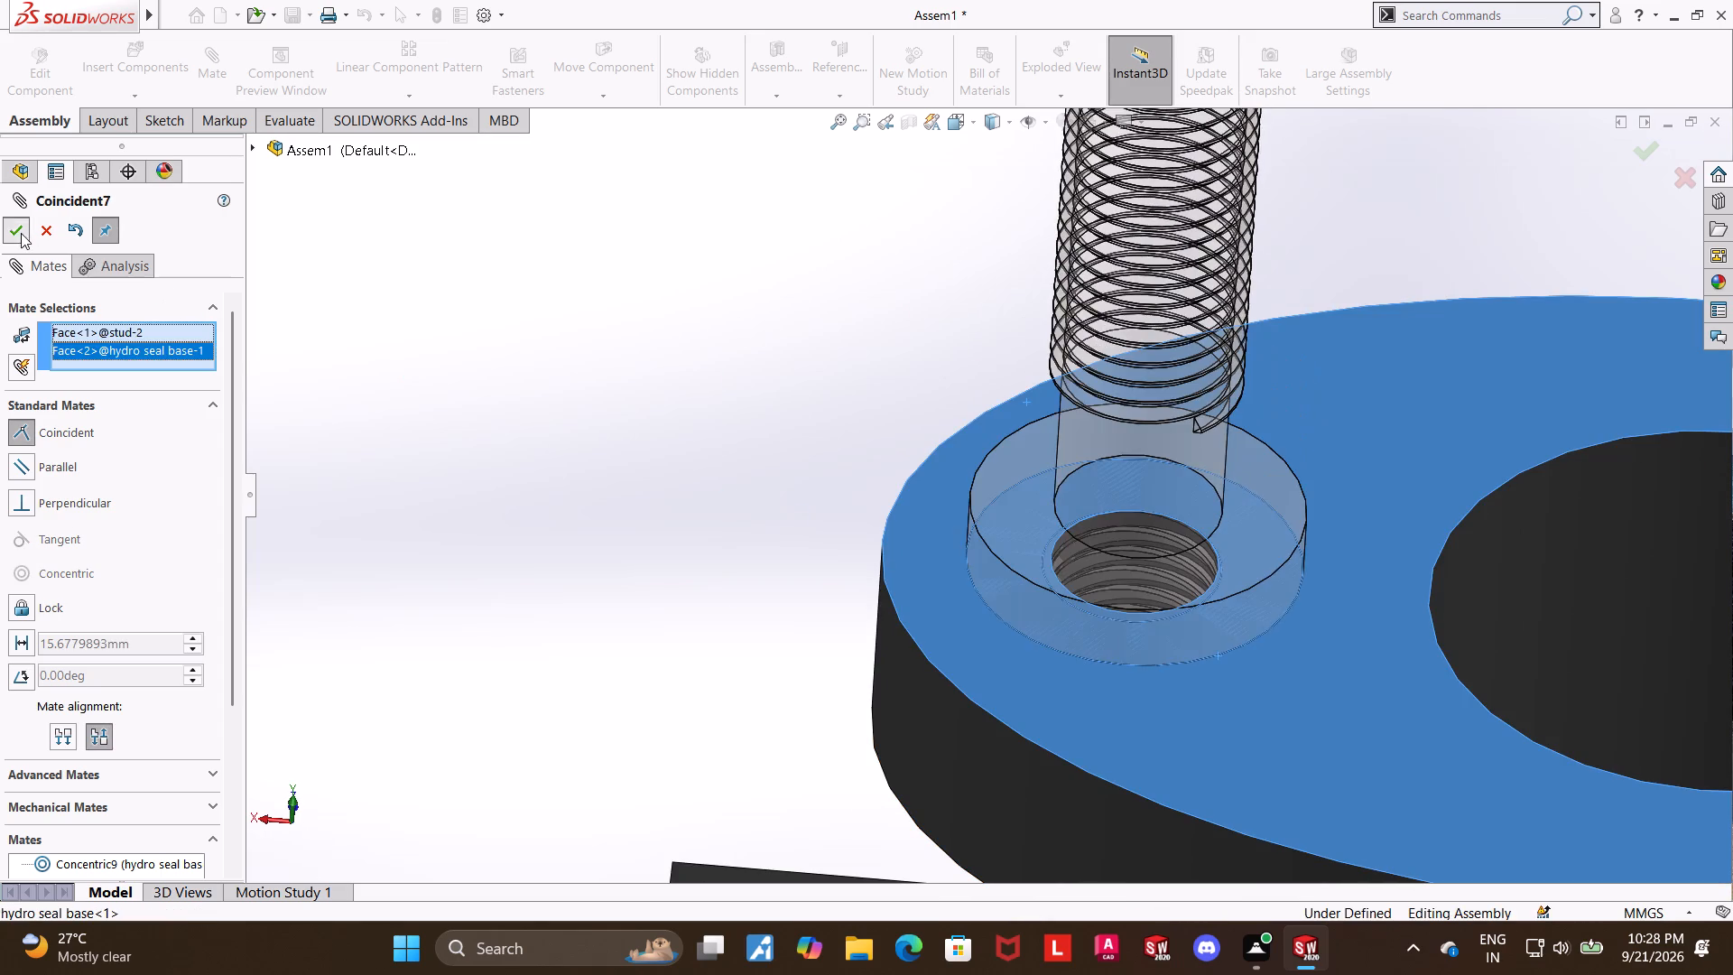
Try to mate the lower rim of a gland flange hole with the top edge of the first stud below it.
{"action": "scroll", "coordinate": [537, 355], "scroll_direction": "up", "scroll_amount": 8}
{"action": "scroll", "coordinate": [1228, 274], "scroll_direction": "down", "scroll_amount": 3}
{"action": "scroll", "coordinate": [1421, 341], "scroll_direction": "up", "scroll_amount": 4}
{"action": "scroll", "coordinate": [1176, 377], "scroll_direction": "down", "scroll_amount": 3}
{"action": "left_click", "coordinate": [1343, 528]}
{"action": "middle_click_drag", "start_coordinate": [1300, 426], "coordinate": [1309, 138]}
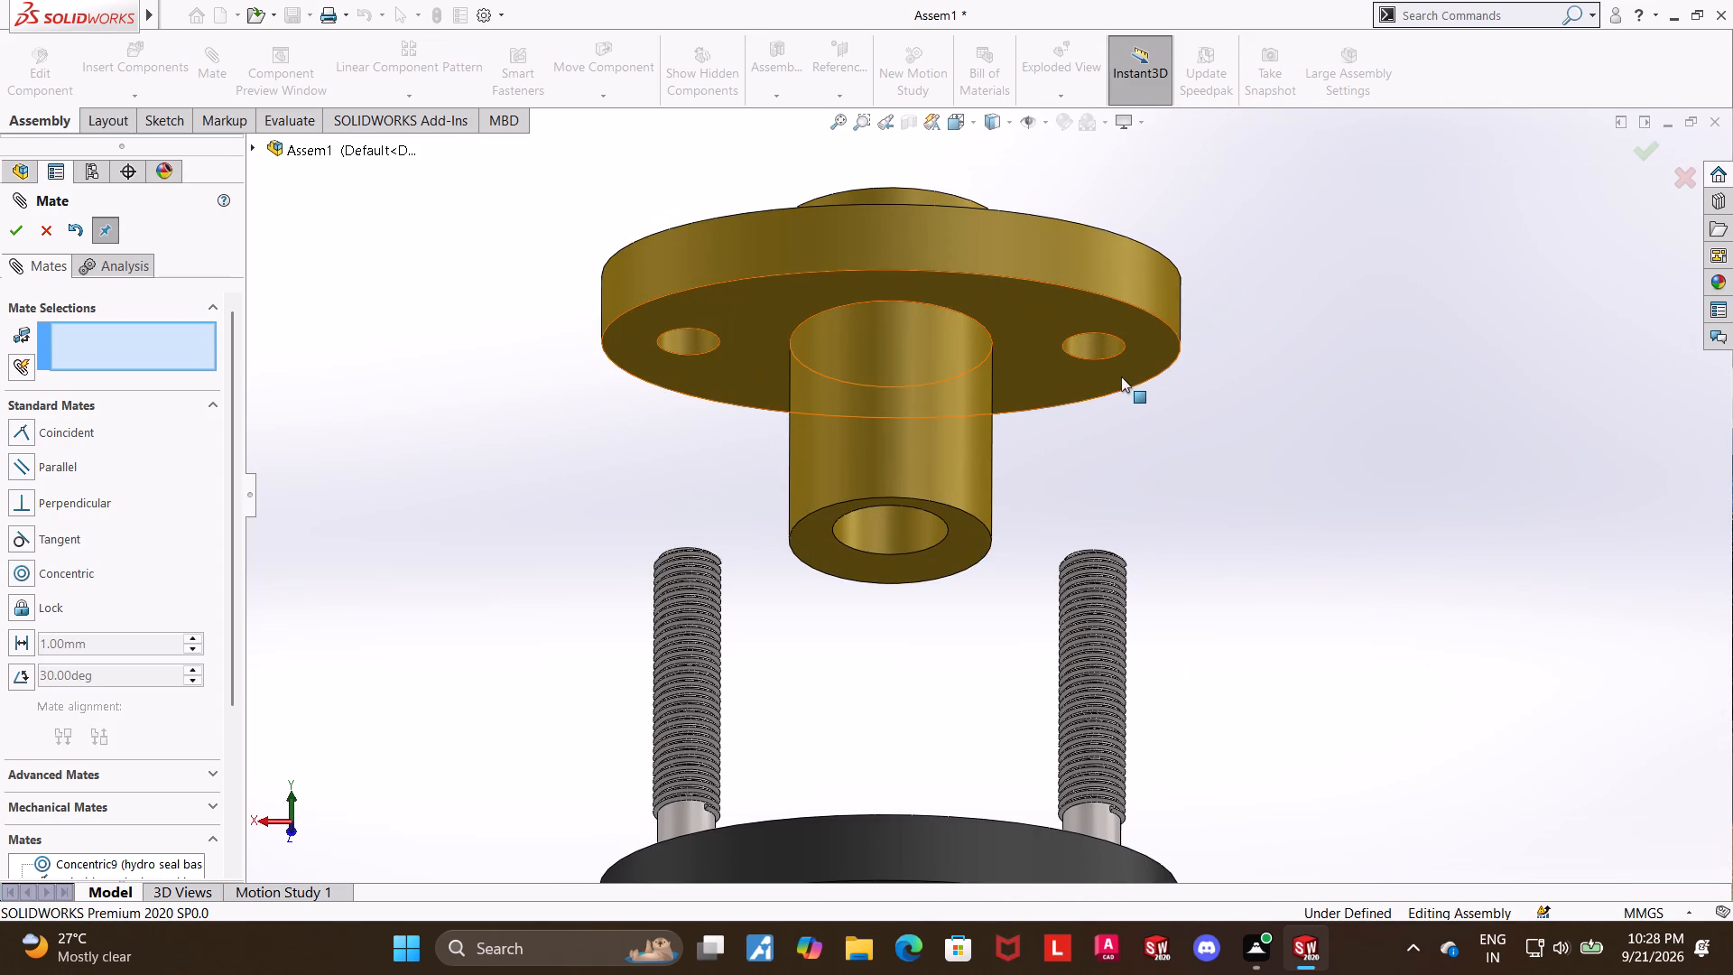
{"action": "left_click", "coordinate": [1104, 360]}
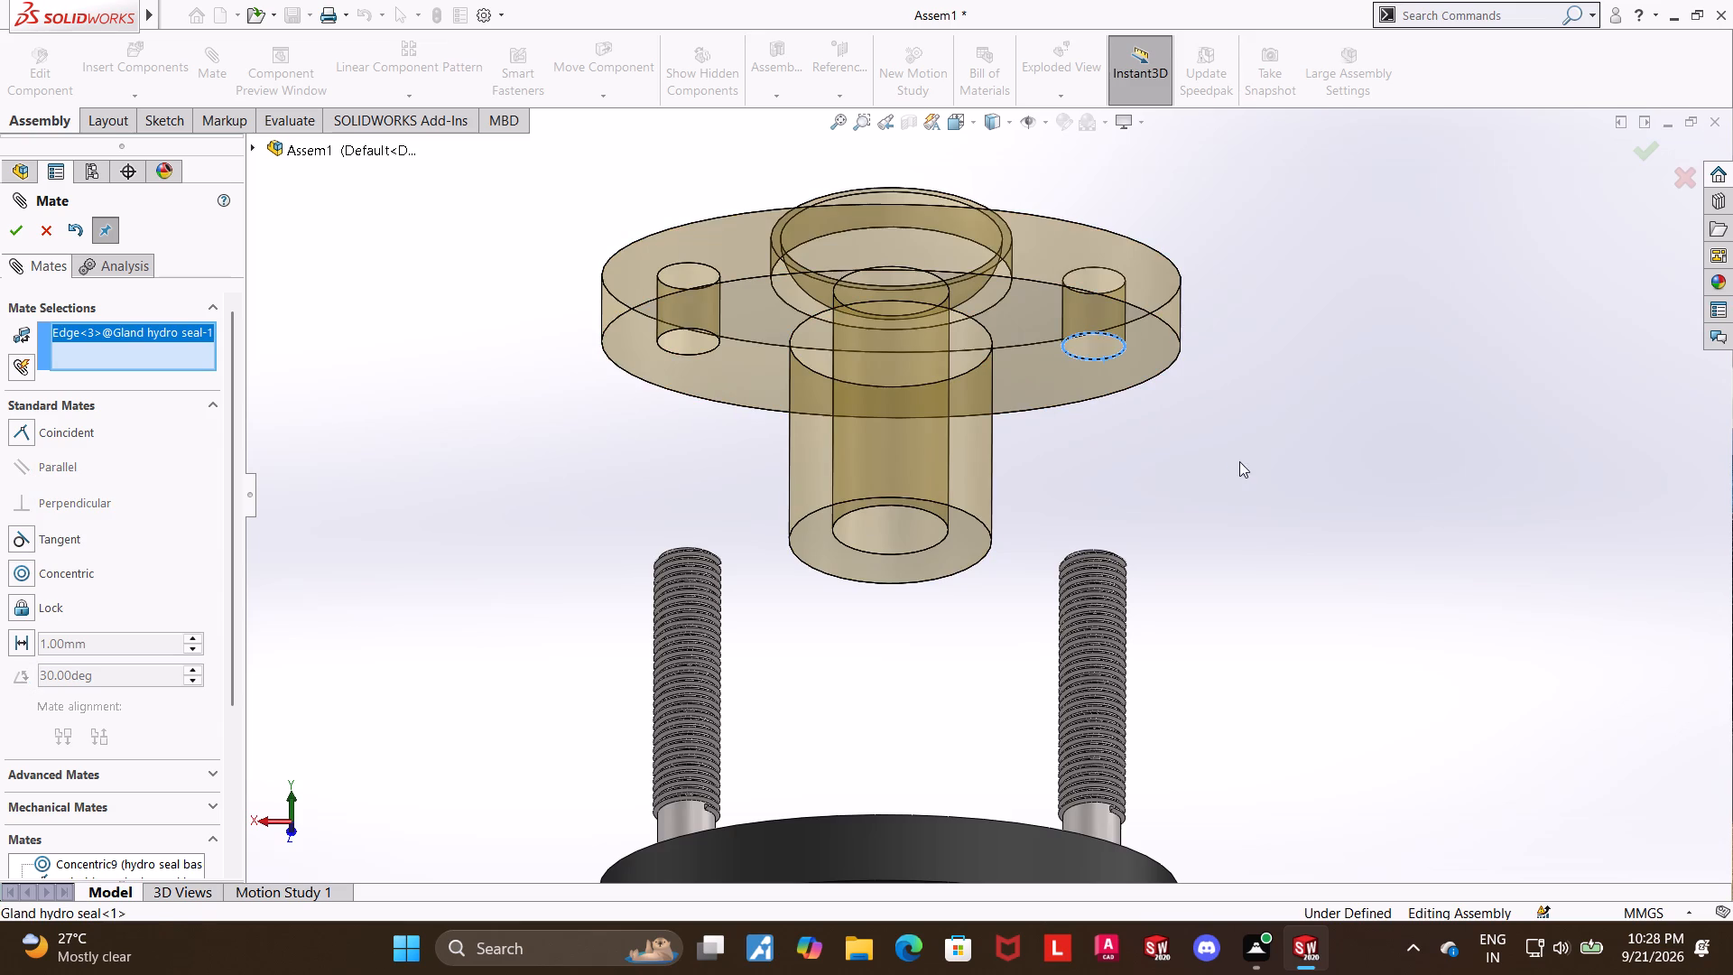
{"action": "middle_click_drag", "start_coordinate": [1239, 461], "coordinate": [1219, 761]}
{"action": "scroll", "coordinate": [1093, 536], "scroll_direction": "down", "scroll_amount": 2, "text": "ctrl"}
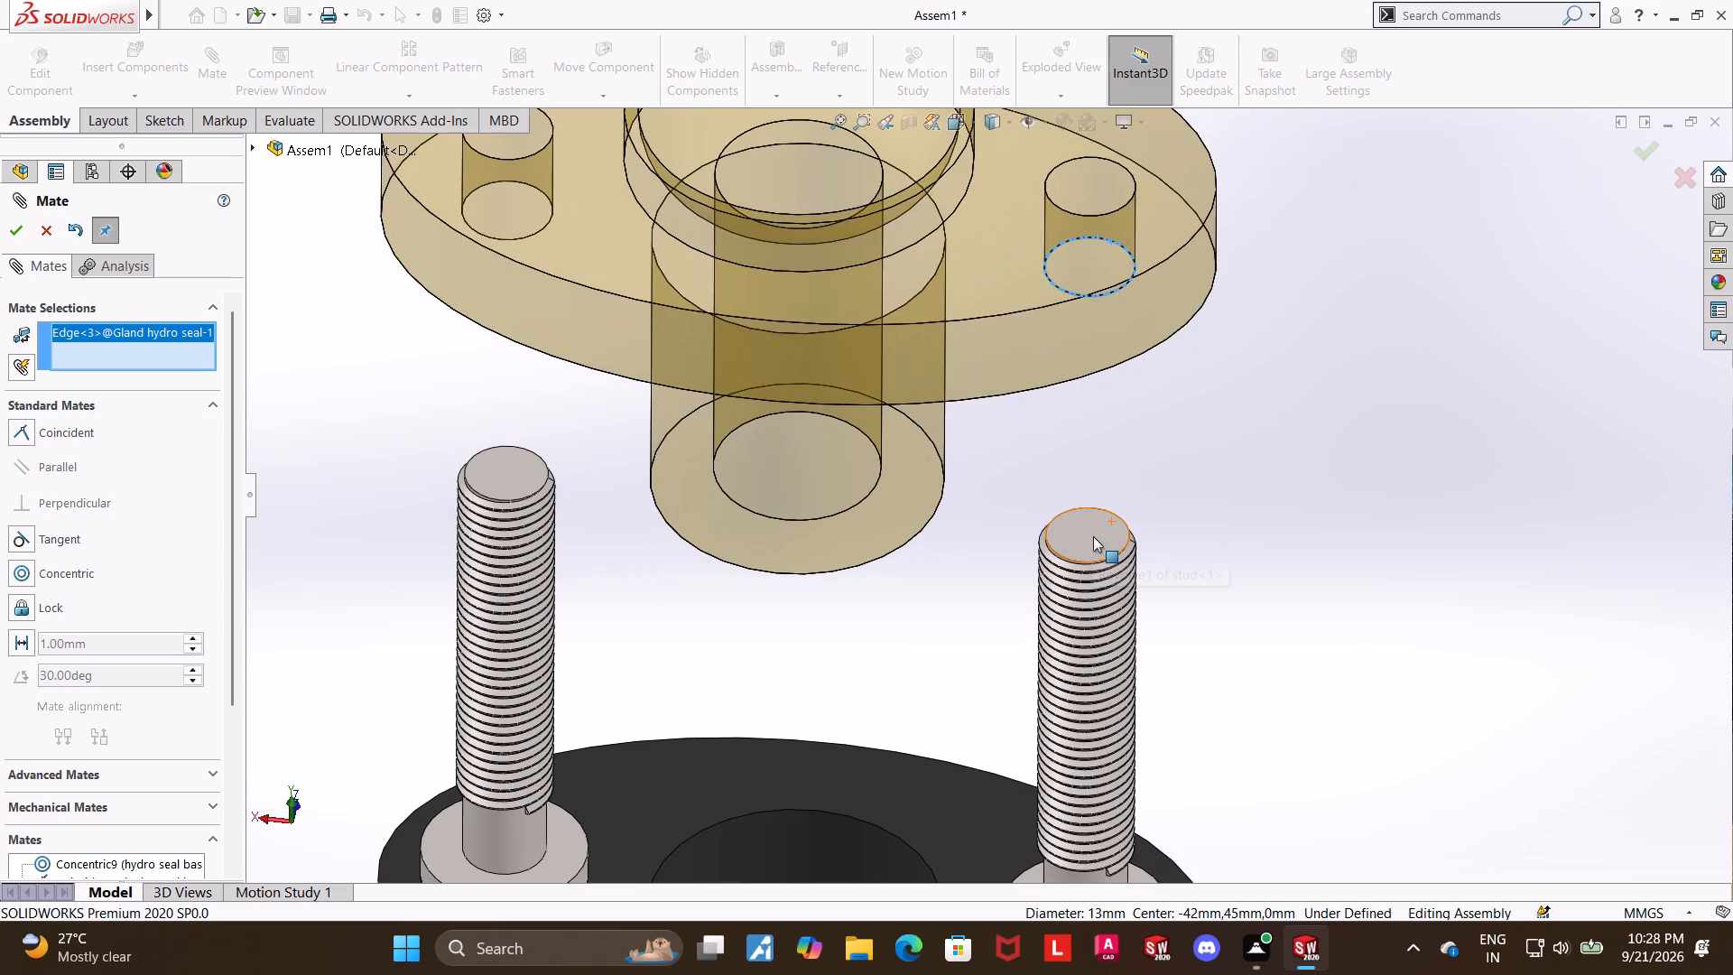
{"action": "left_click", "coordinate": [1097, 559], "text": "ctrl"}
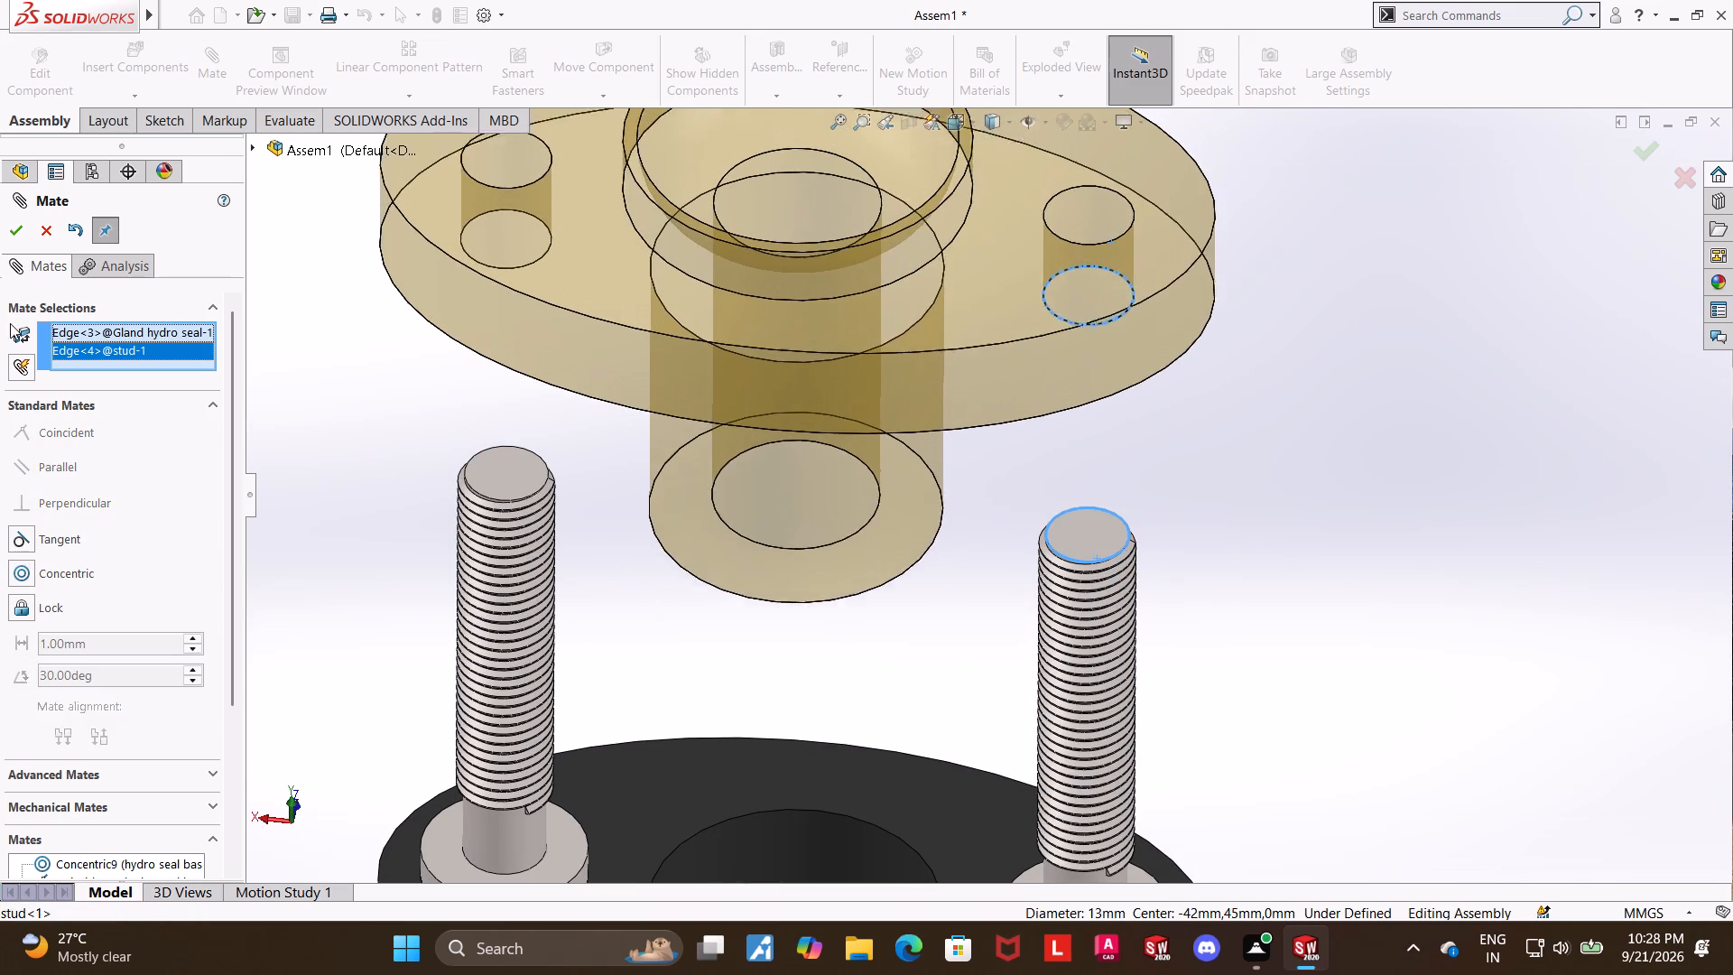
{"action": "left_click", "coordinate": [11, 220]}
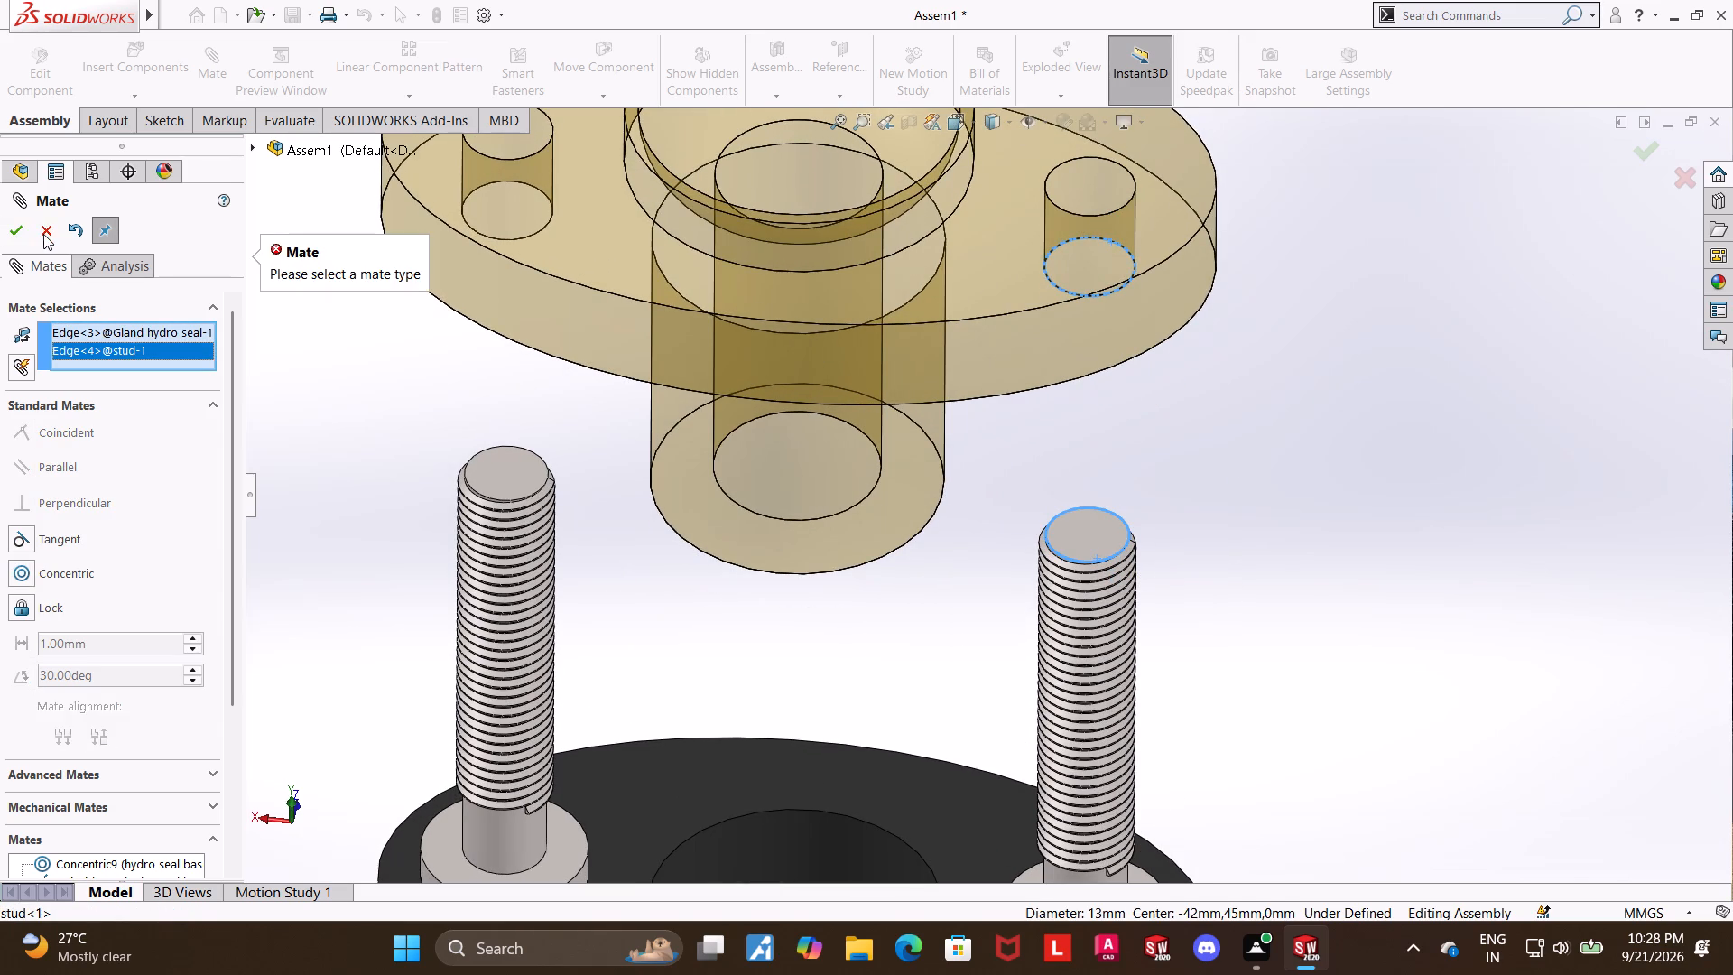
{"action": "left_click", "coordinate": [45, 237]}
Viewed from the top, rotate the gland about the bore axis until both flange holes line up with the studs.
{"action": "scroll", "coordinate": [1127, 445], "scroll_direction": "up", "scroll_amount": 4}
{"action": "middle_click_drag", "start_coordinate": [1182, 509], "coordinate": [1206, 529]}
{"action": "left_click", "coordinate": [959, 116]}
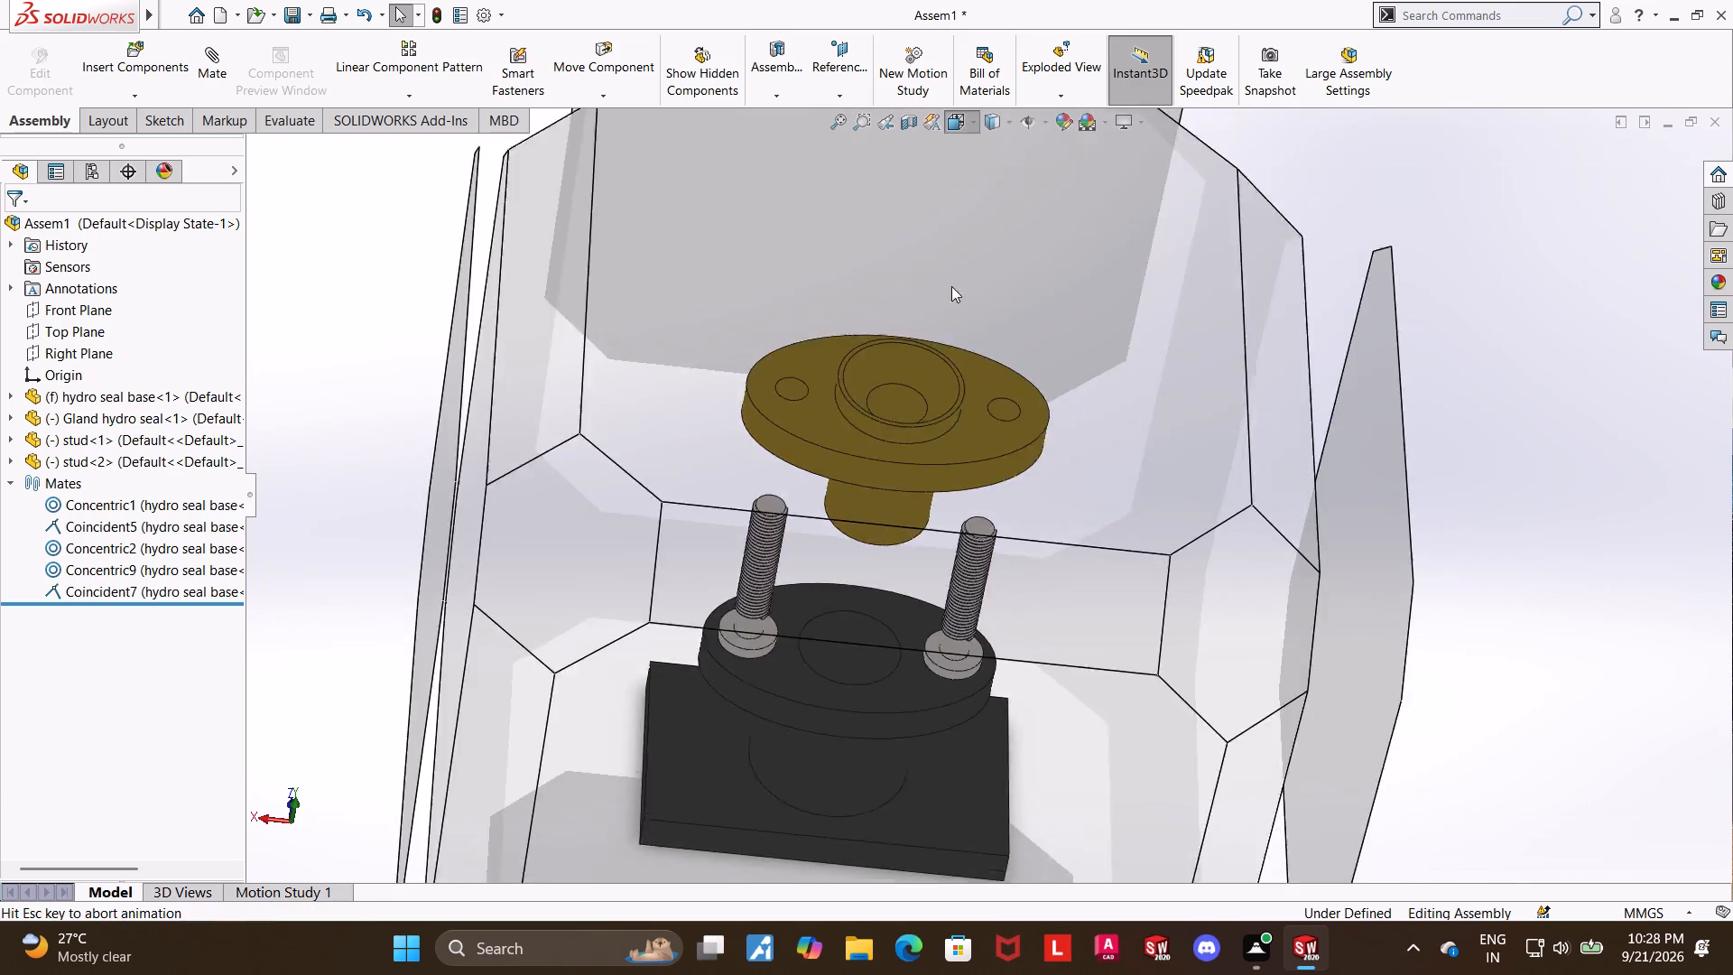
{"action": "left_click", "coordinate": [792, 471]}
{"action": "left_click_drag", "start_coordinate": [1020, 519], "coordinate": [1027, 530]}
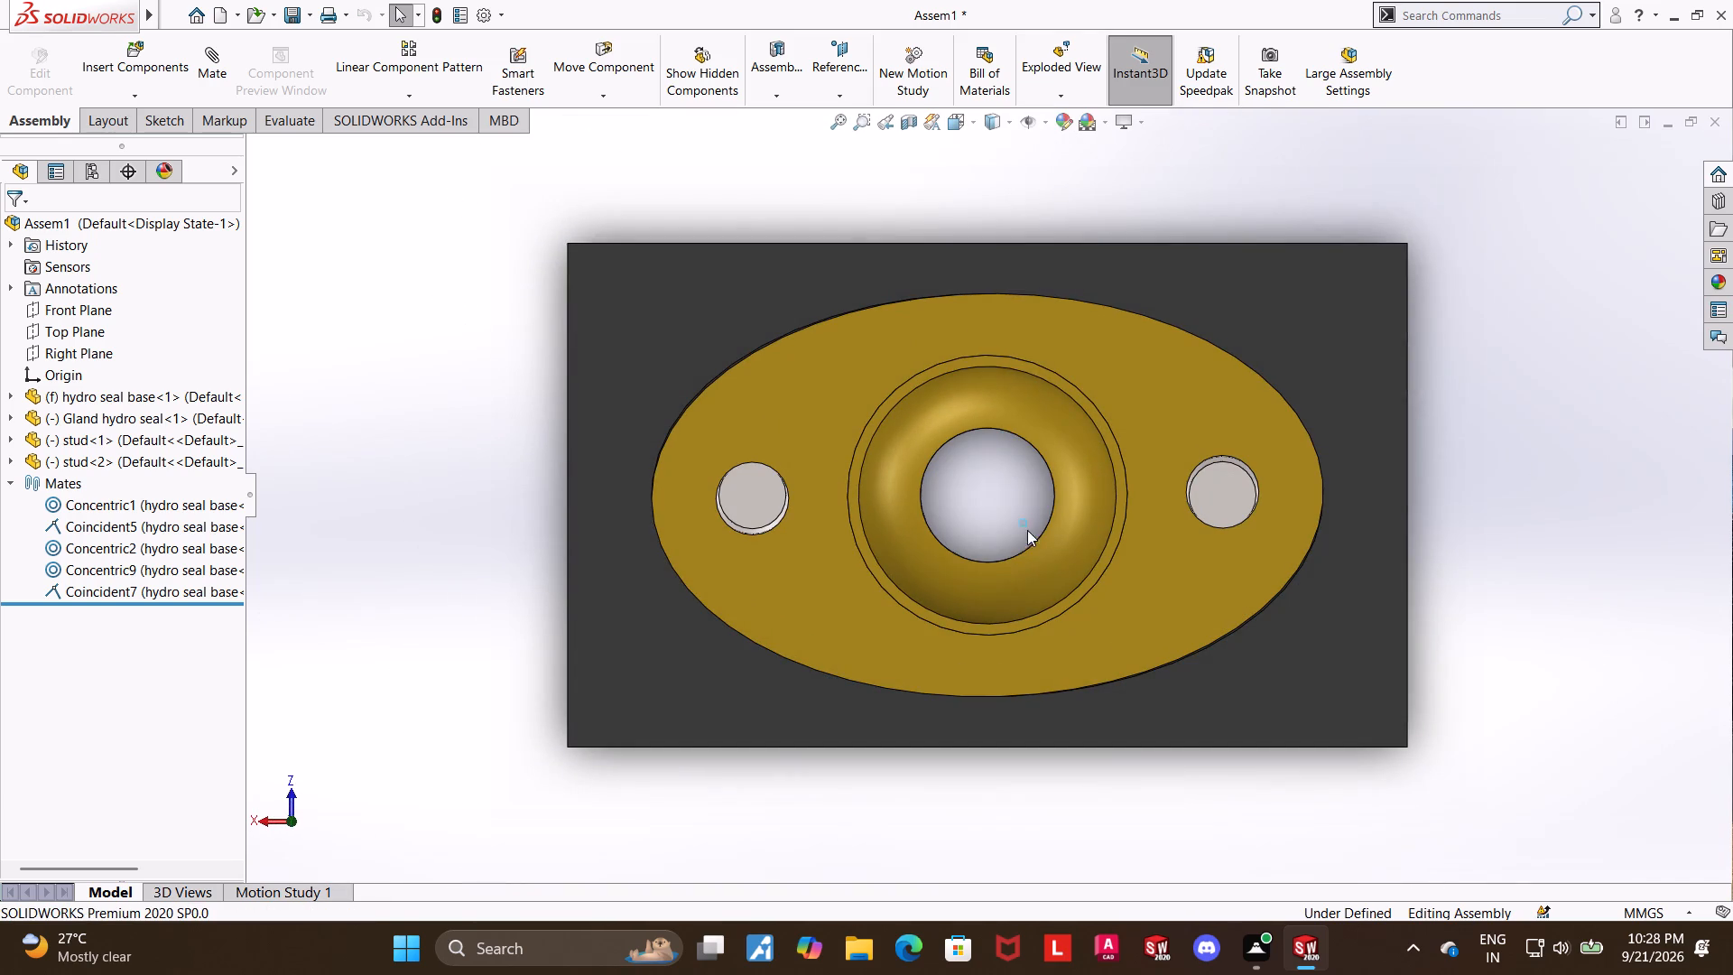
{"action": "left_click_drag", "start_coordinate": [1027, 530], "coordinate": [1026, 546]}
{"action": "left_click_drag", "start_coordinate": [1140, 493], "coordinate": [1154, 505]}
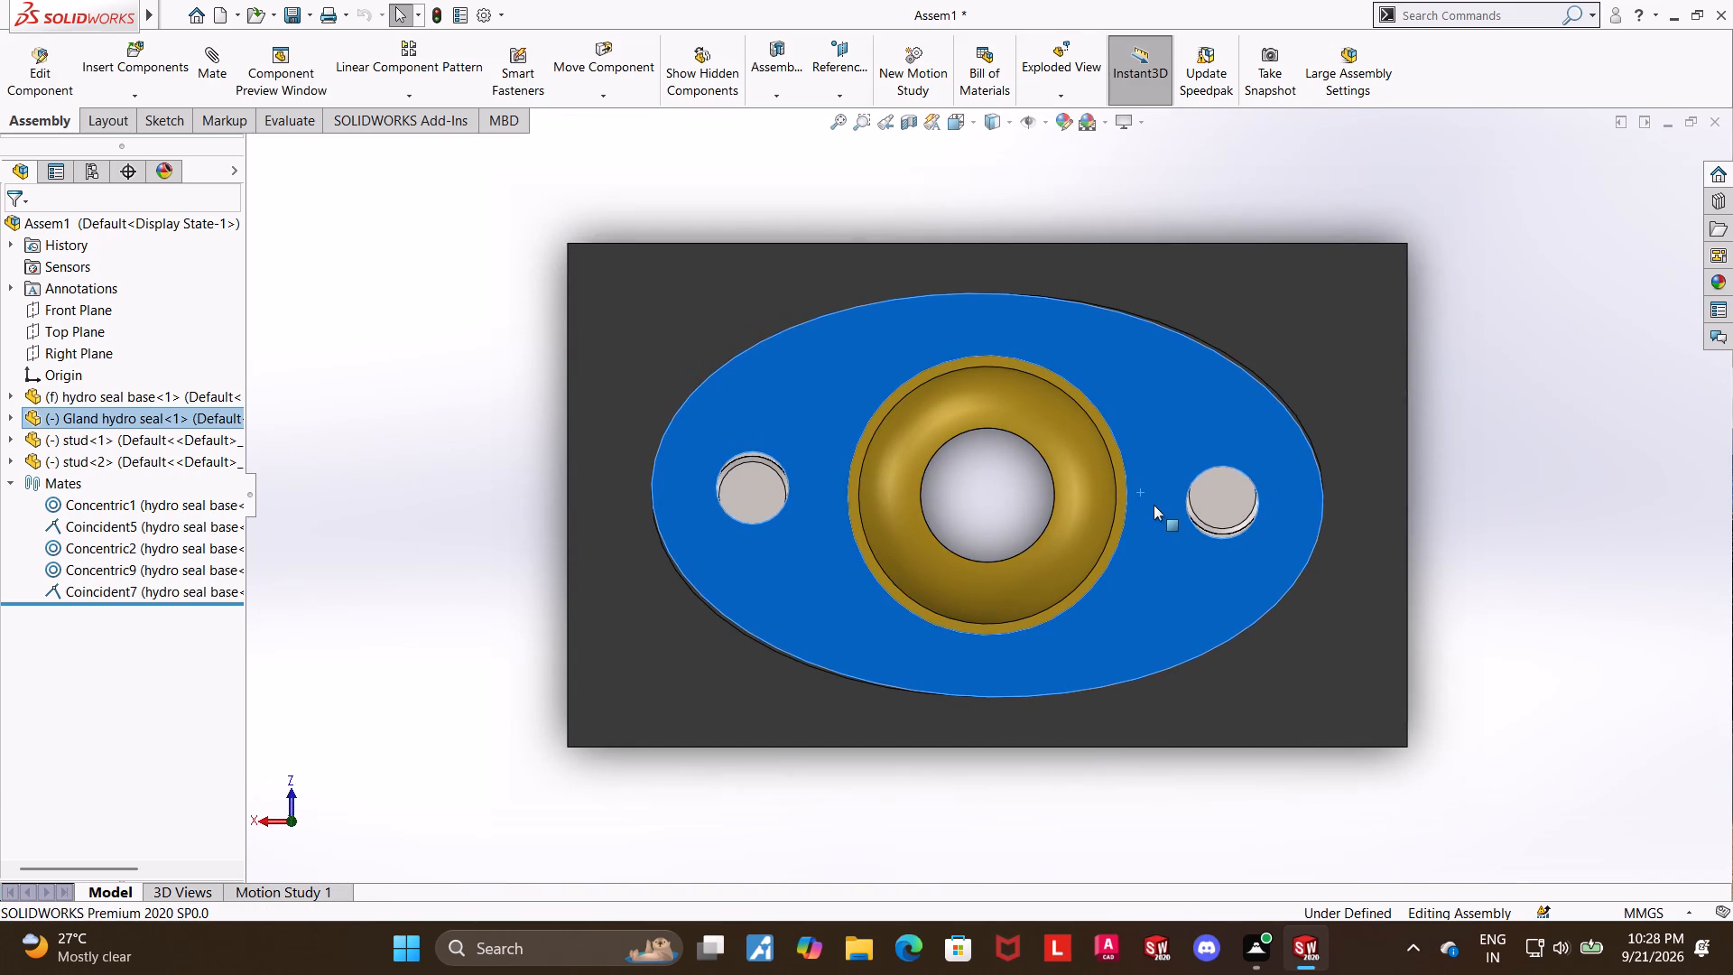
{"action": "left_click_drag", "start_coordinate": [1154, 505], "coordinate": [1162, 499]}
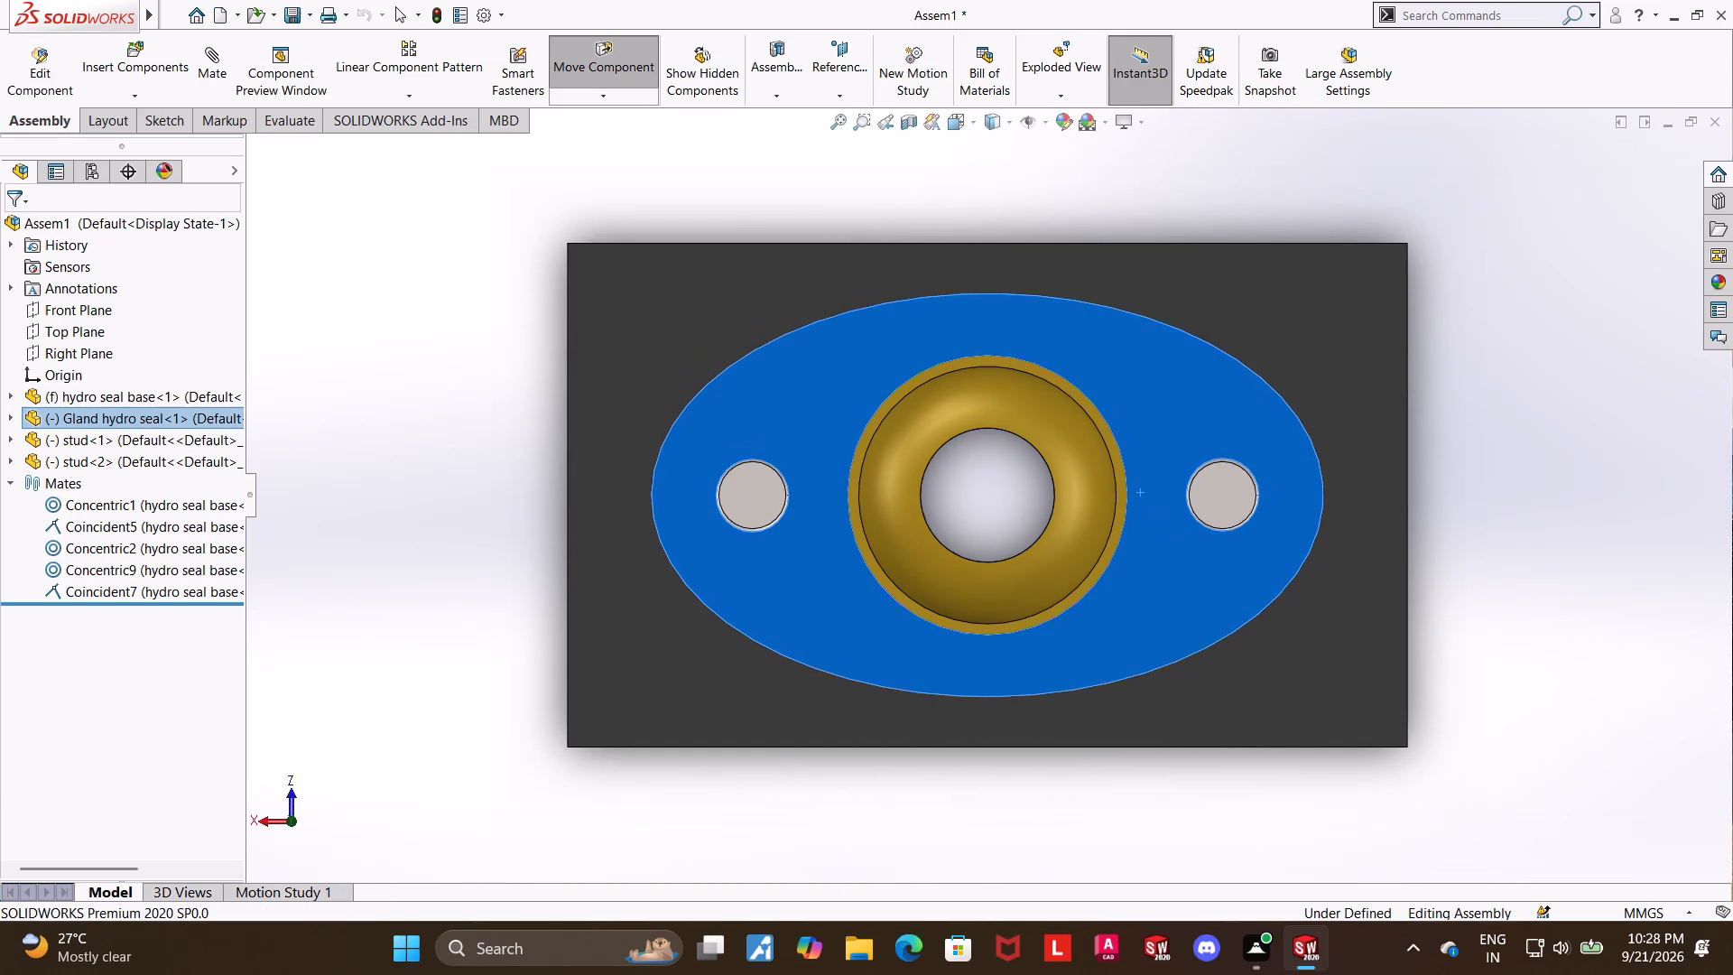
{"action": "left_click", "coordinate": [1732, 661]}
{"action": "left_click", "coordinate": [1616, 643]}
Start a distance mate between the underside of the gland flange and the top face of the base flange.
{"action": "scroll", "coordinate": [1580, 661], "scroll_direction": "up", "scroll_amount": 1}
{"action": "middle_click_drag", "start_coordinate": [1577, 536], "coordinate": [1579, 239]}
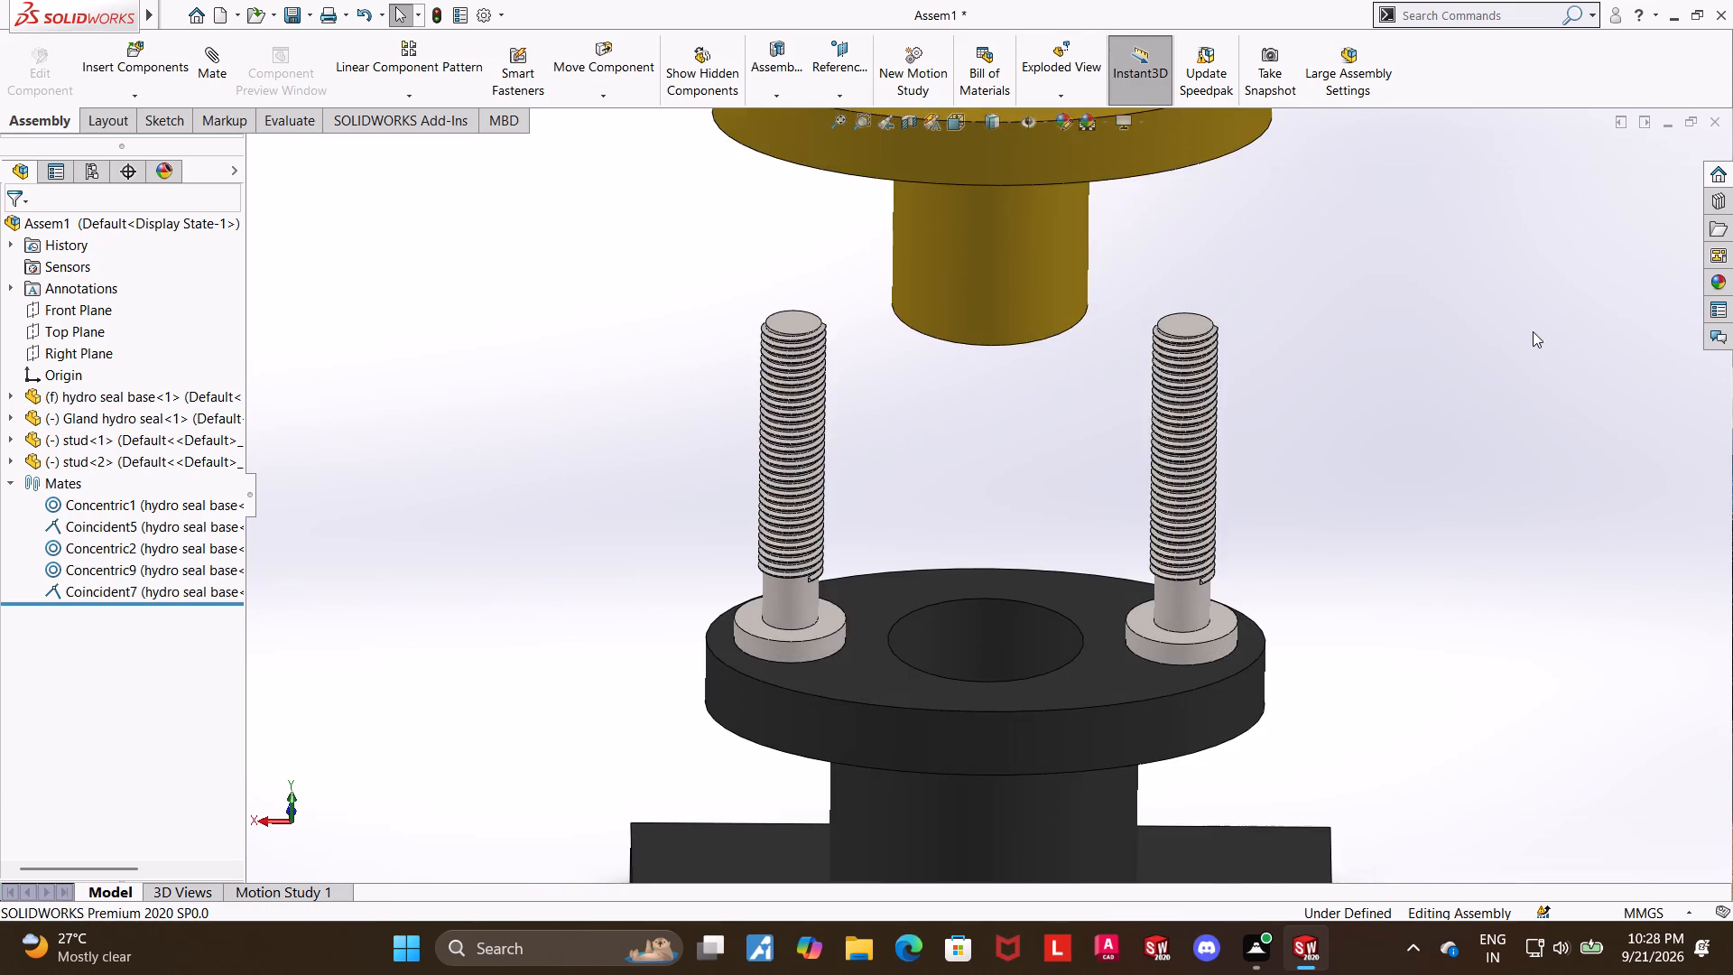
{"action": "scroll", "coordinate": [1531, 335], "scroll_direction": "up", "scroll_amount": 3}
{"action": "scroll", "coordinate": [984, 311], "scroll_direction": "down", "scroll_amount": 2}
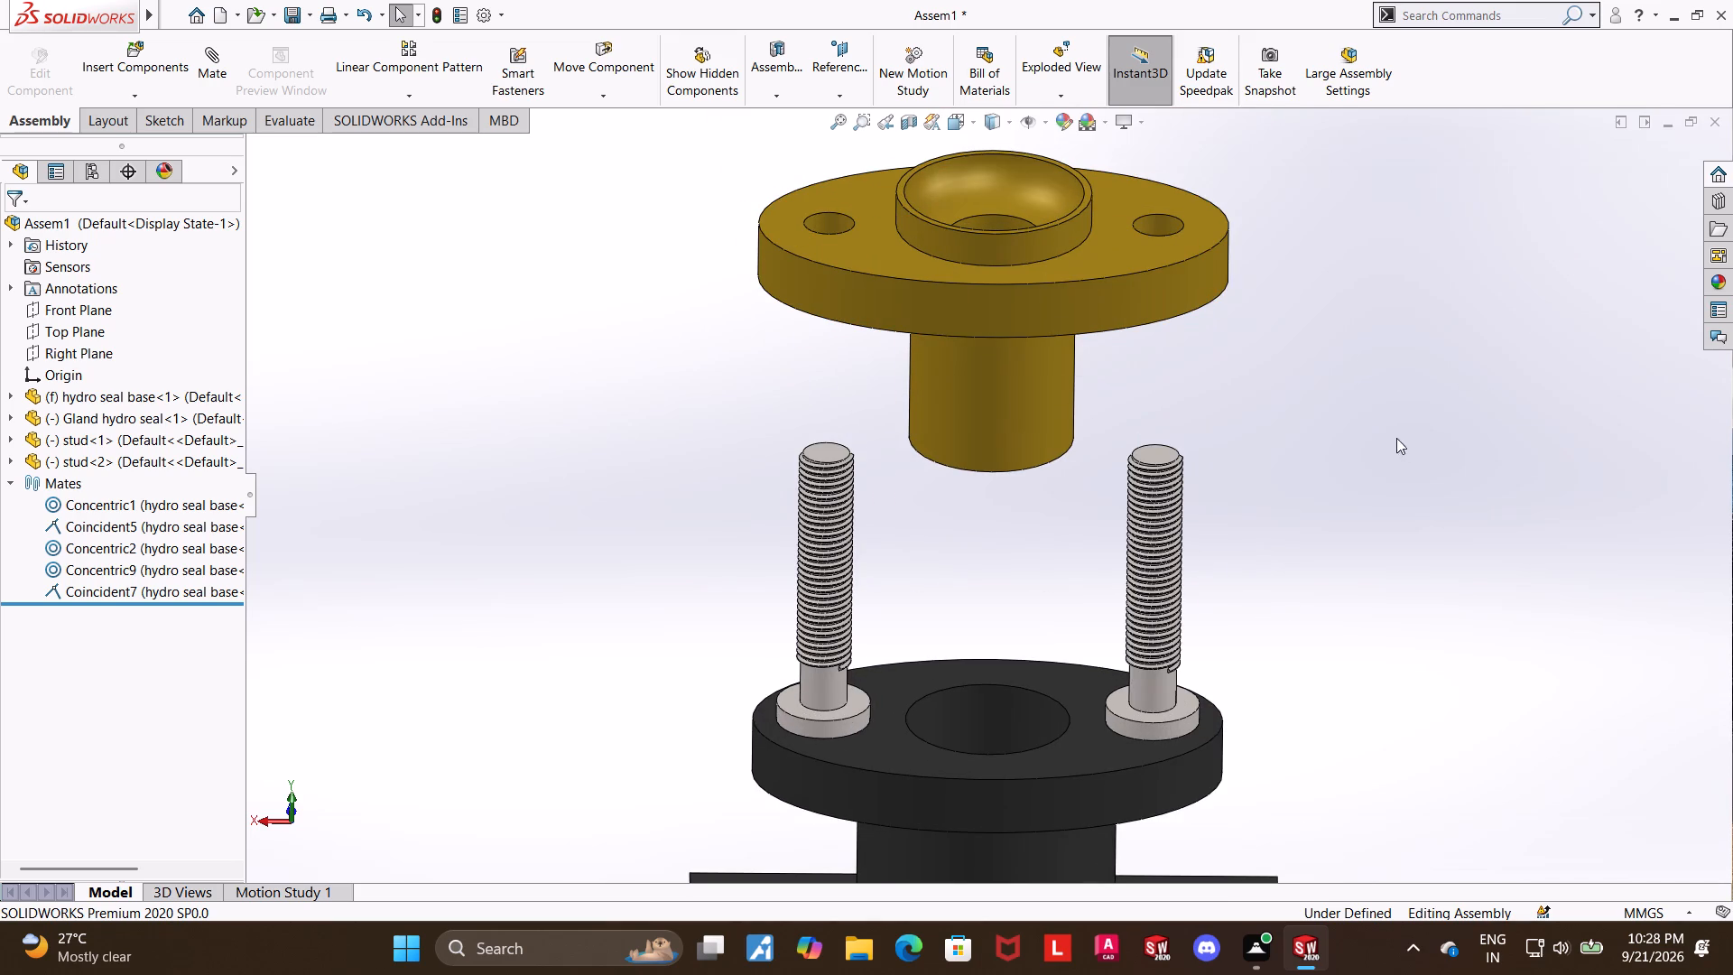
{"action": "middle_click_drag", "start_coordinate": [1391, 439], "coordinate": [1357, 144]}
{"action": "left_click", "coordinate": [1089, 312]}
{"action": "scroll", "coordinate": [1413, 382], "scroll_direction": "up", "scroll_amount": 3}
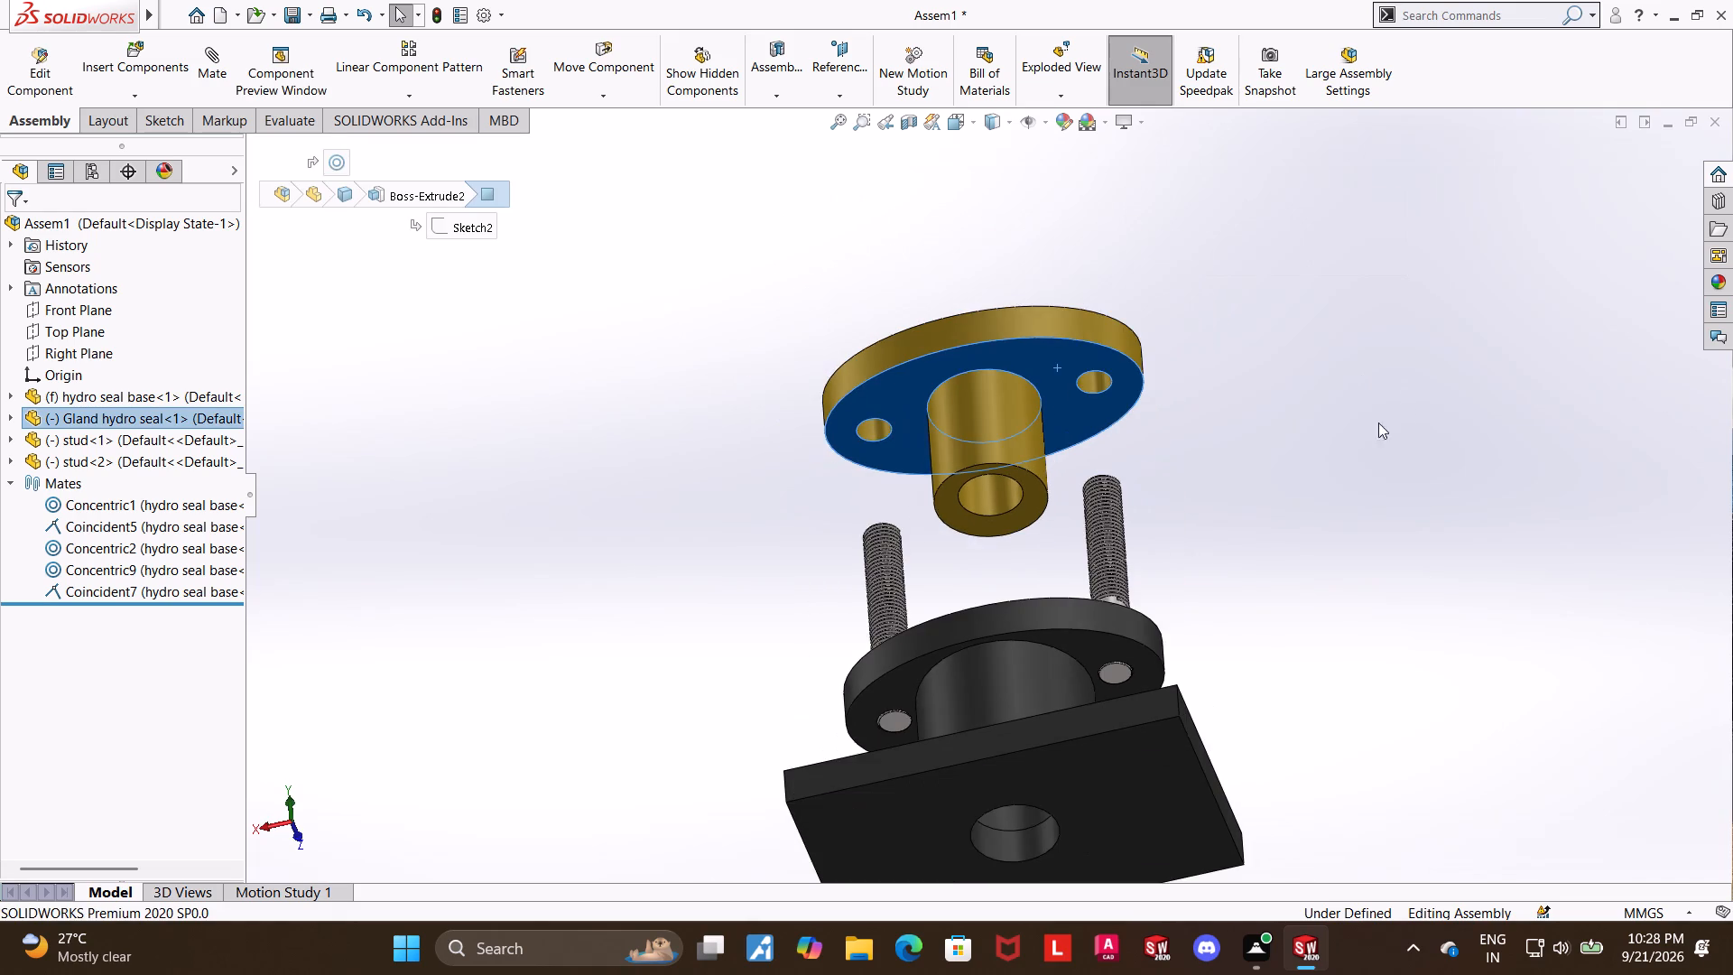
{"action": "middle_click_drag", "start_coordinate": [1244, 449], "coordinate": [1250, 853]}
{"action": "scroll", "coordinate": [1250, 853], "scroll_direction": "up", "scroll_amount": 1}
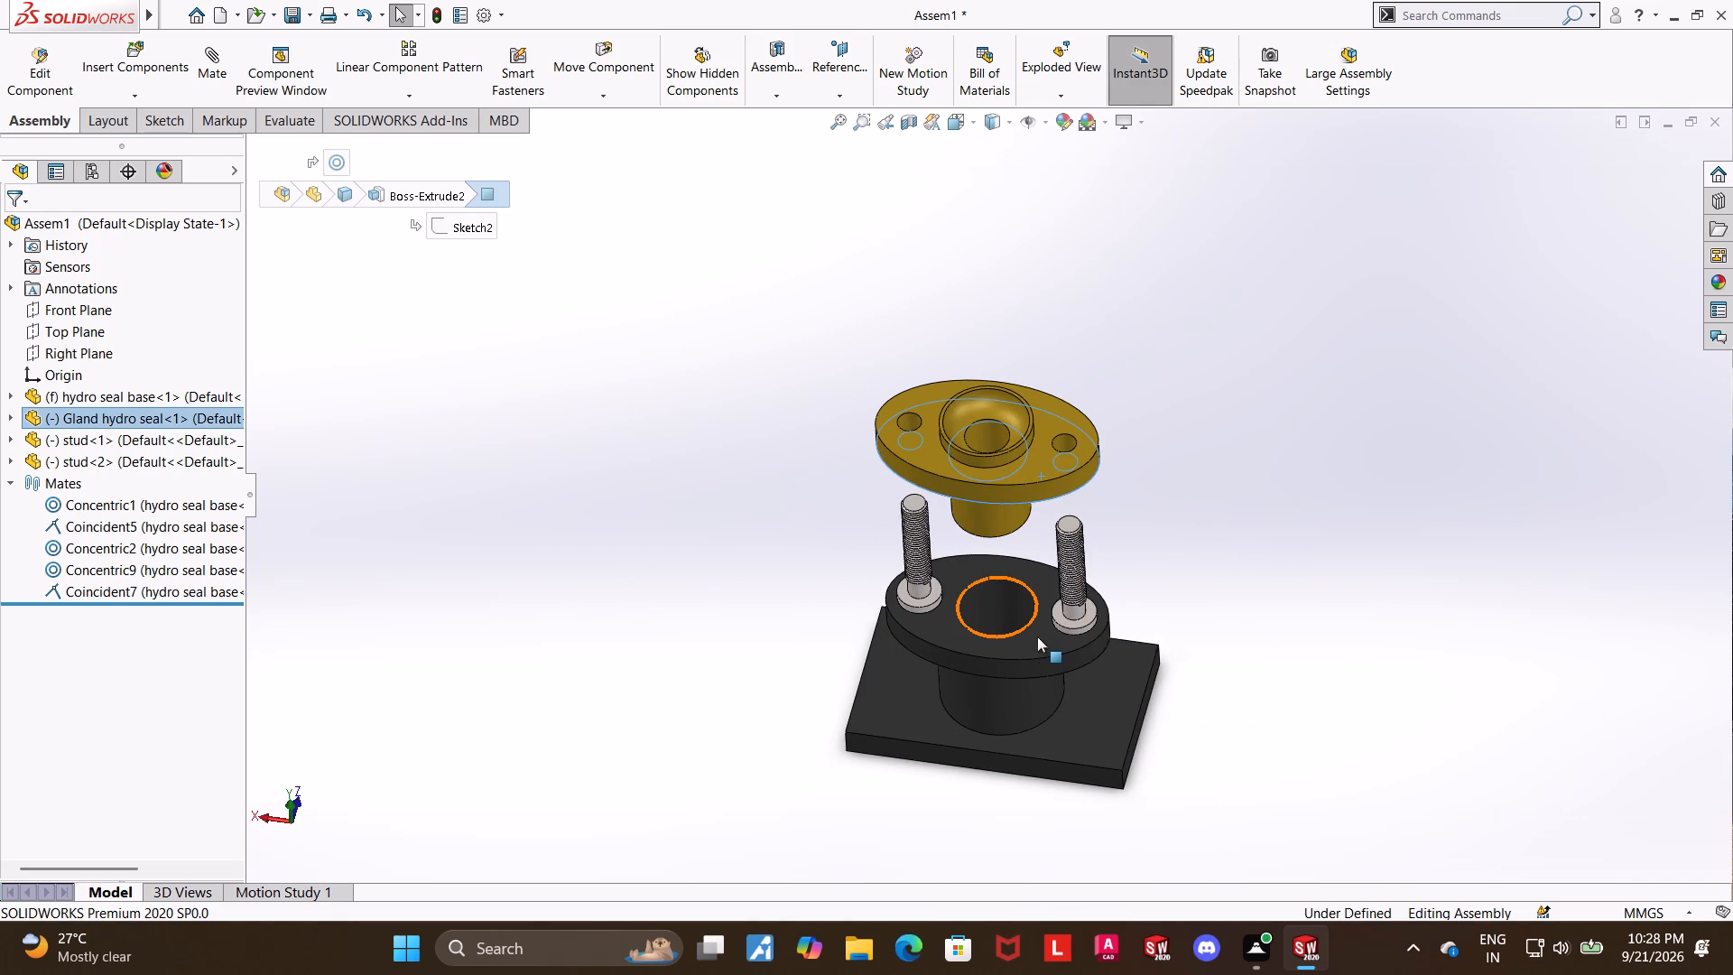
{"action": "left_click", "coordinate": [1037, 636], "text": "ctrl"}
{"action": "left_click", "coordinate": [210, 74]}
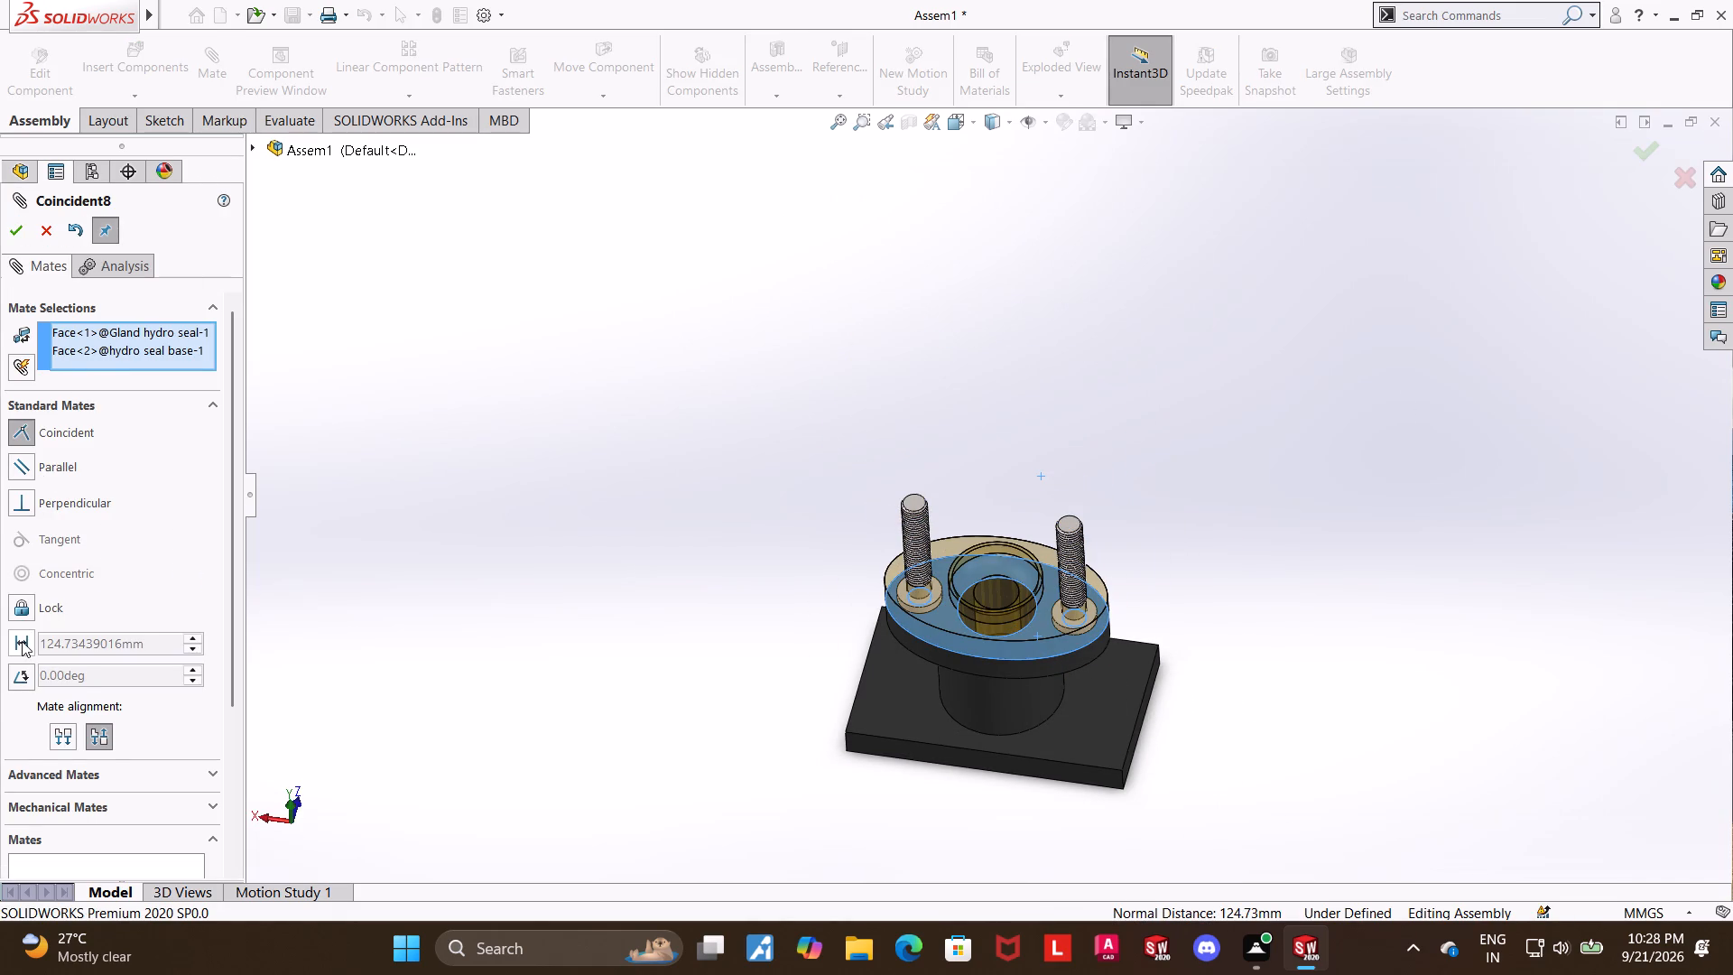
{"action": "left_click", "coordinate": [22, 641]}
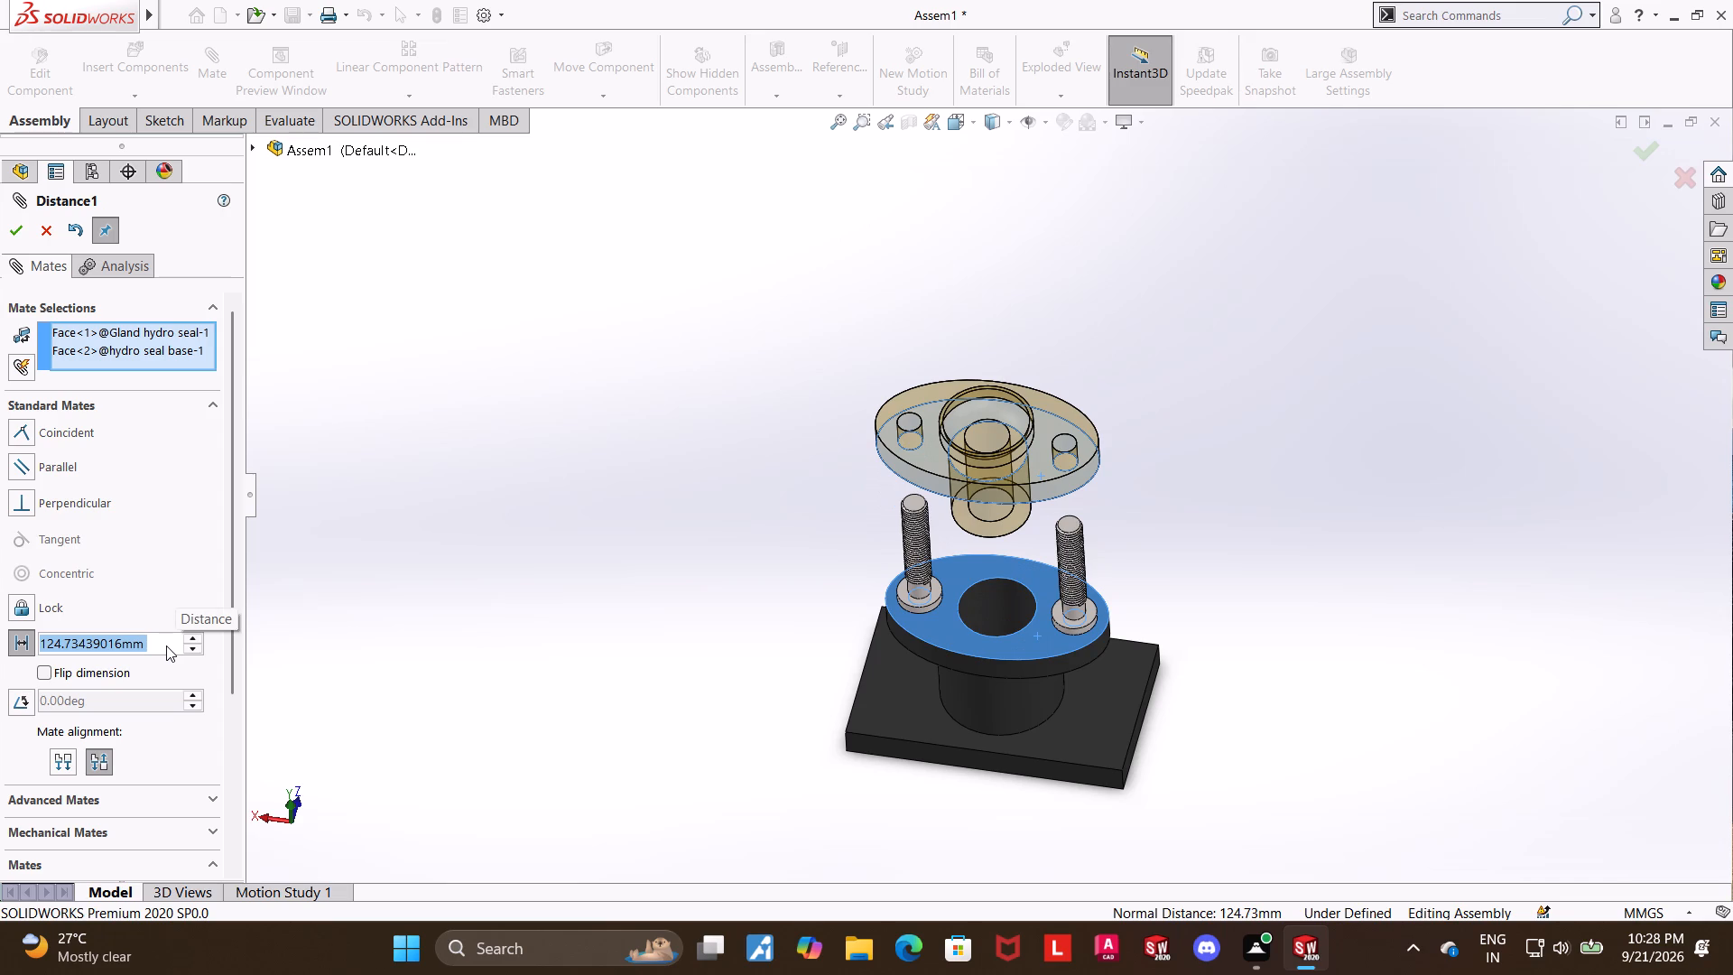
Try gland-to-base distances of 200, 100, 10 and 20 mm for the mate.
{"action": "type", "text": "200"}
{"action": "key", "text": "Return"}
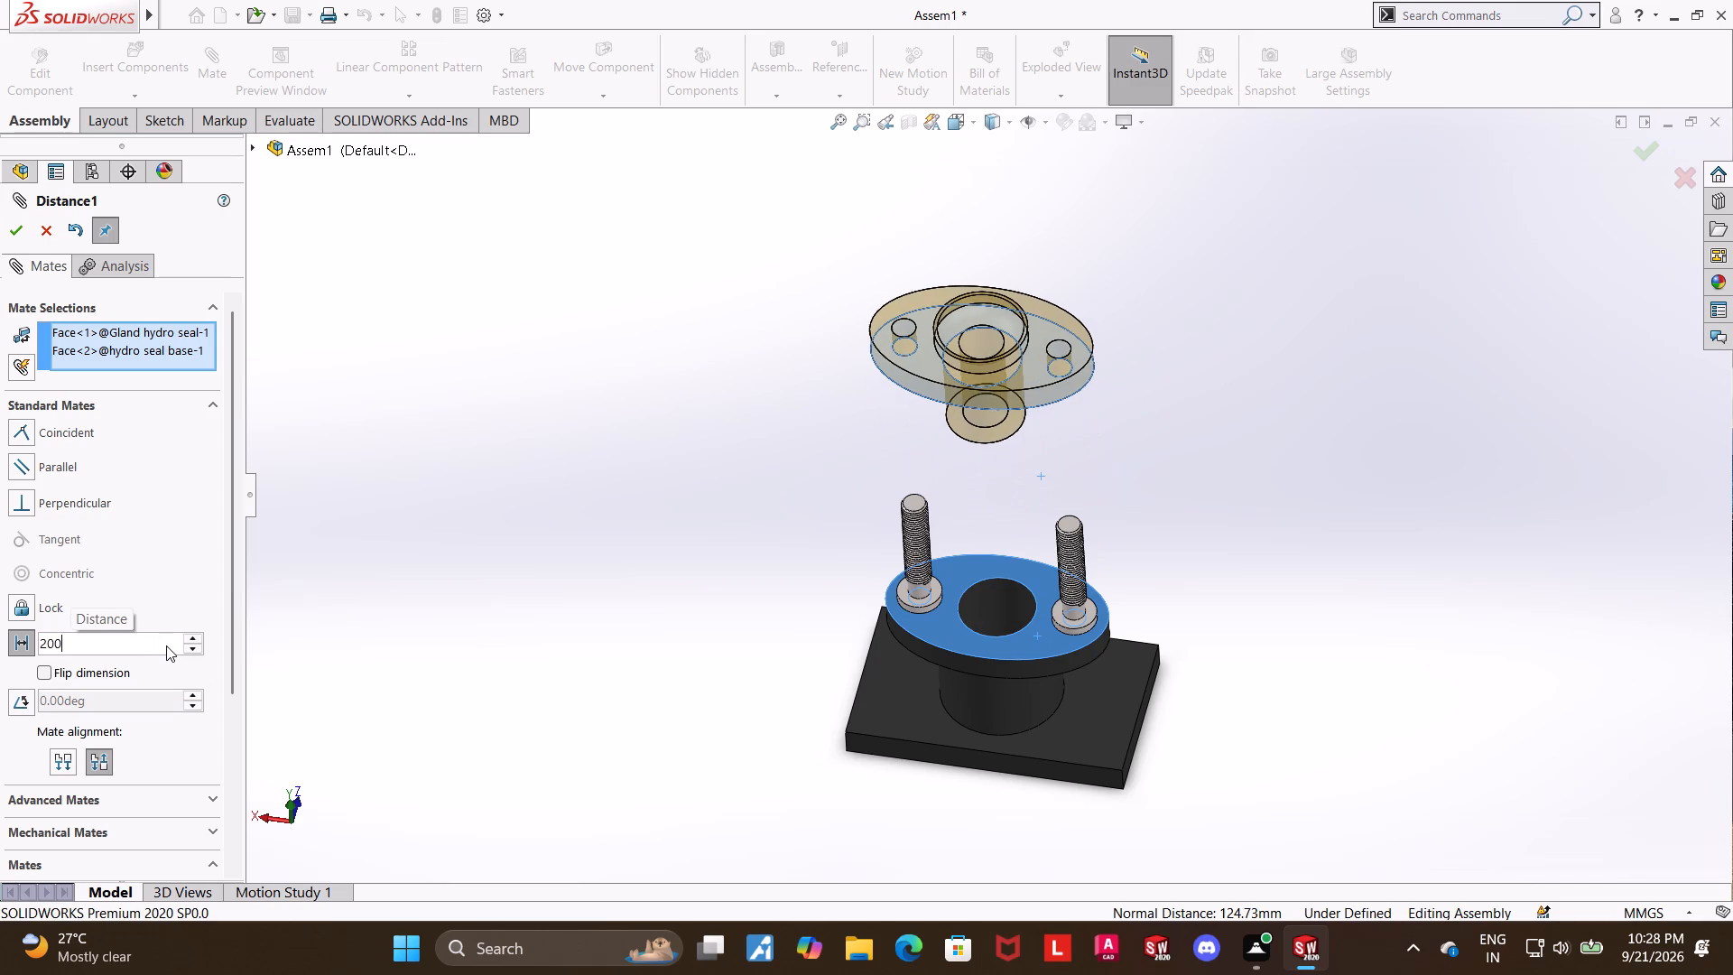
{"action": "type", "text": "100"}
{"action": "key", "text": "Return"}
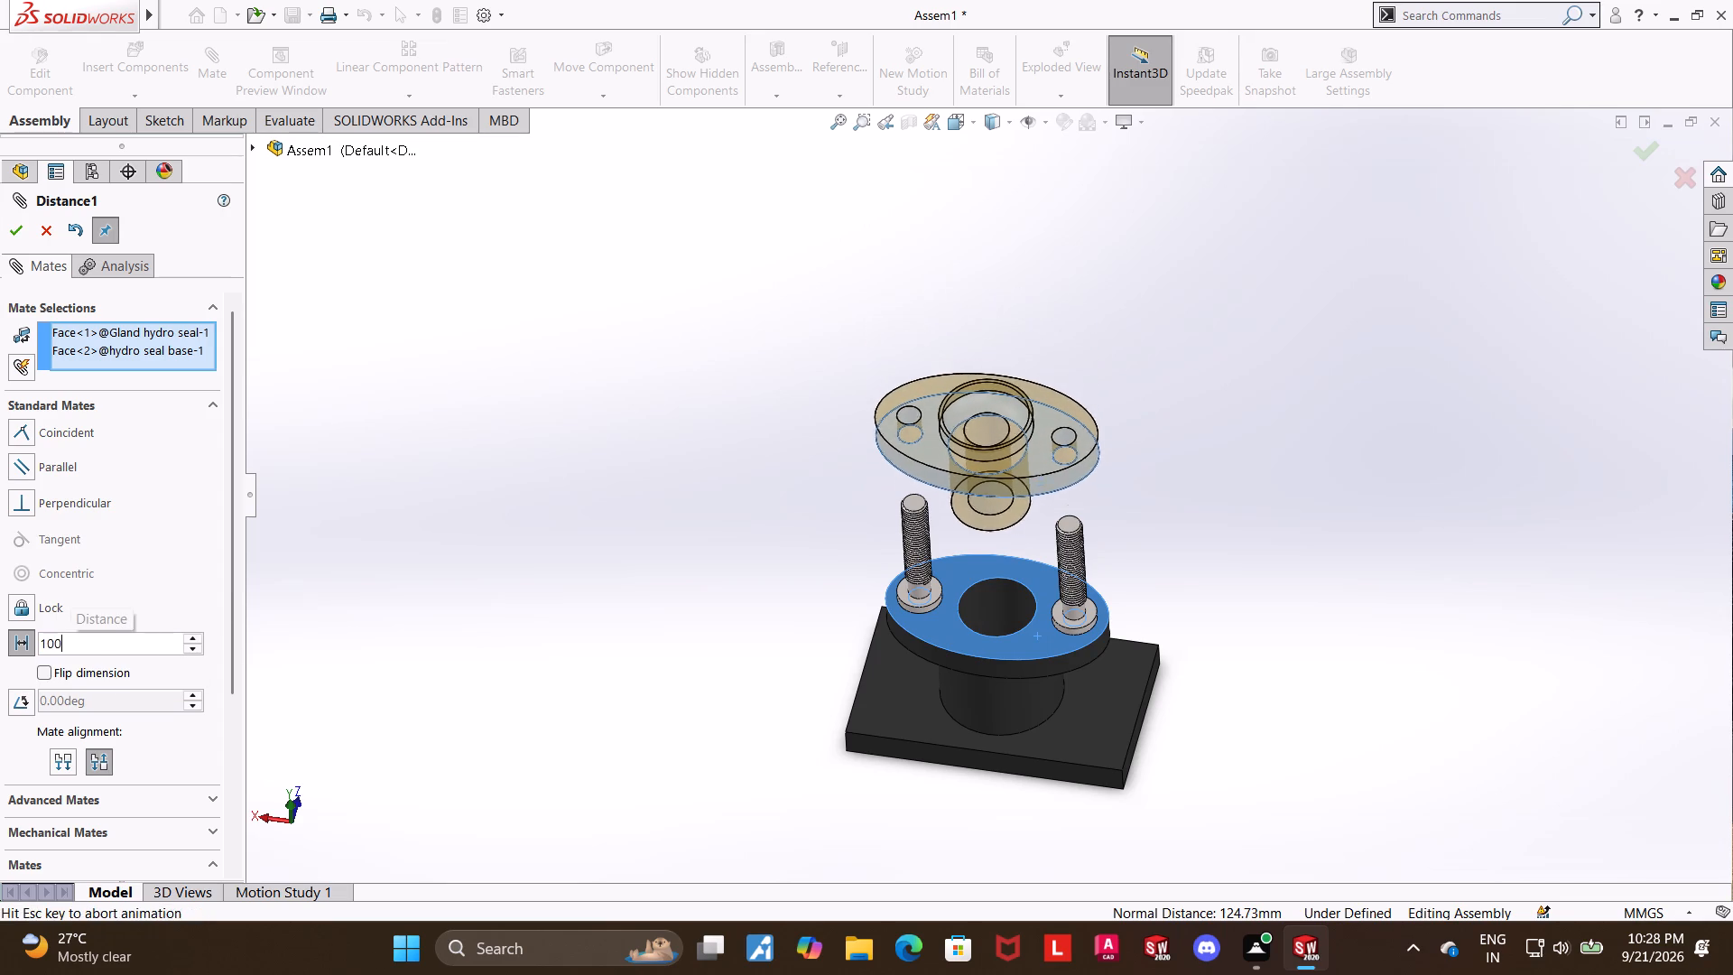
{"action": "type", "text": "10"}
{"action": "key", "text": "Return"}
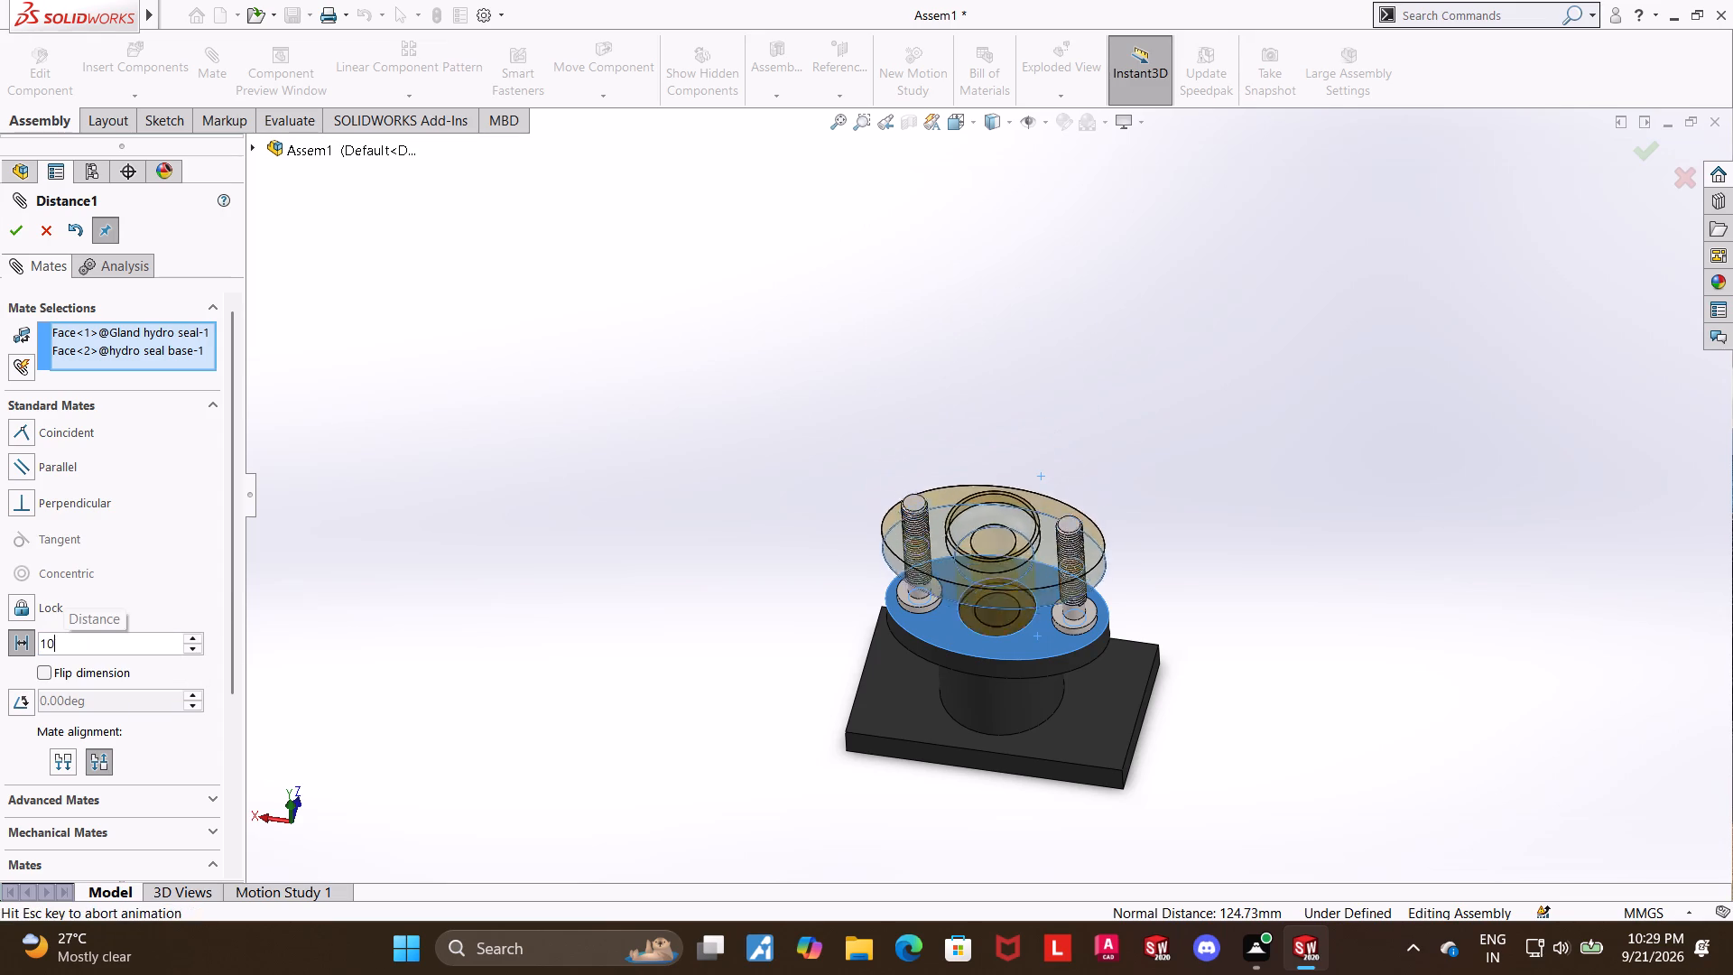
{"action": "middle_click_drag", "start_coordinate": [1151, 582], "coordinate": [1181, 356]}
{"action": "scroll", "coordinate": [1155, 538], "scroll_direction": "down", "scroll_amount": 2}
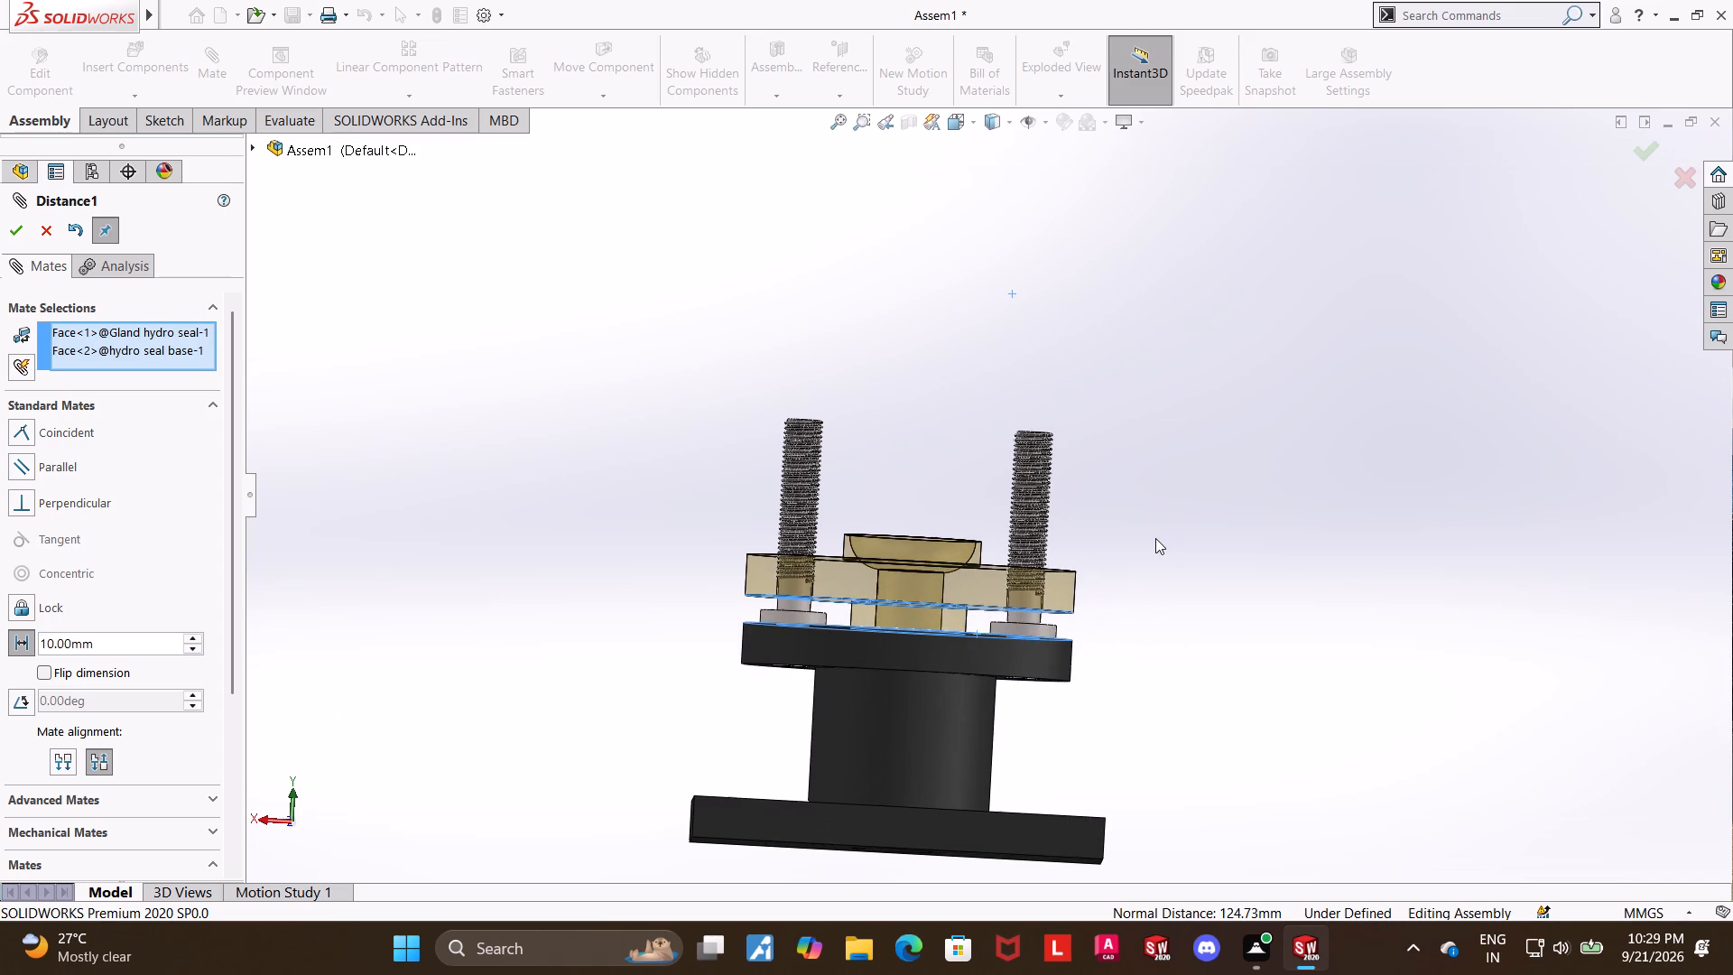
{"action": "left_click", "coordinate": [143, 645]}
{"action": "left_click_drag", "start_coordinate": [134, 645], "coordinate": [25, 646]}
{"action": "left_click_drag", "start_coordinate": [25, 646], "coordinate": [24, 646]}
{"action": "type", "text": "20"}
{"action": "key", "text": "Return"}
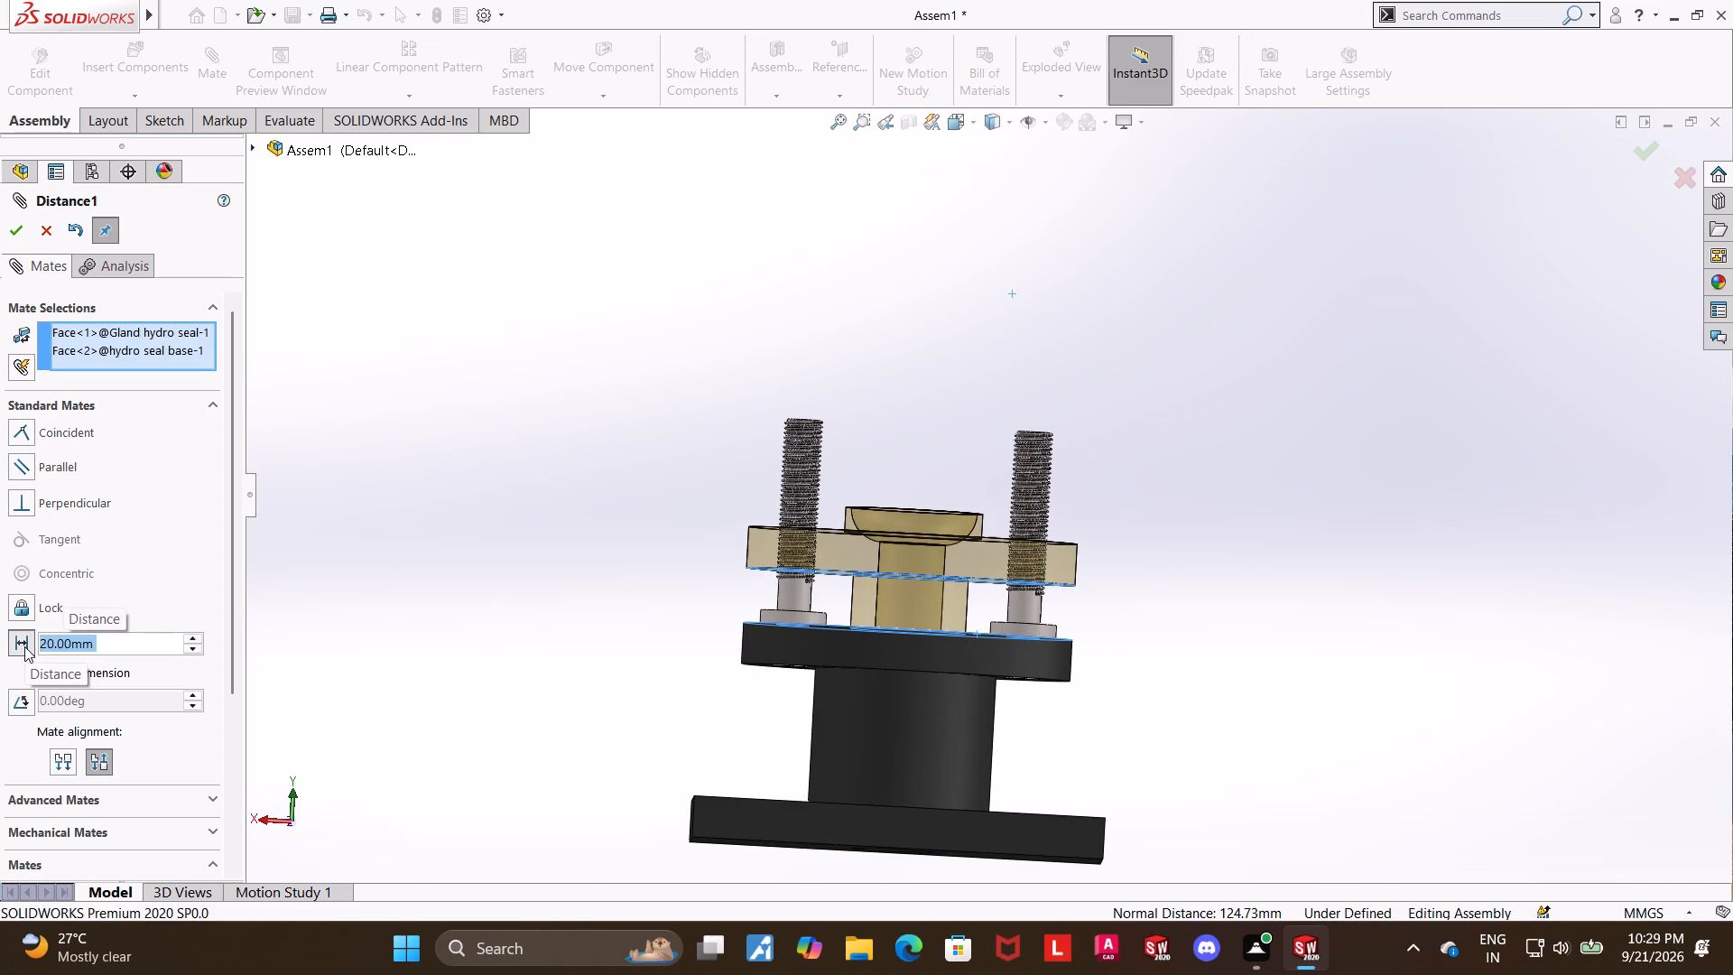
Set the distance between the gland flange and the base flange to 25 mm and finish mating.
{"action": "type", "text": "25"}
{"action": "key", "text": "Return"}
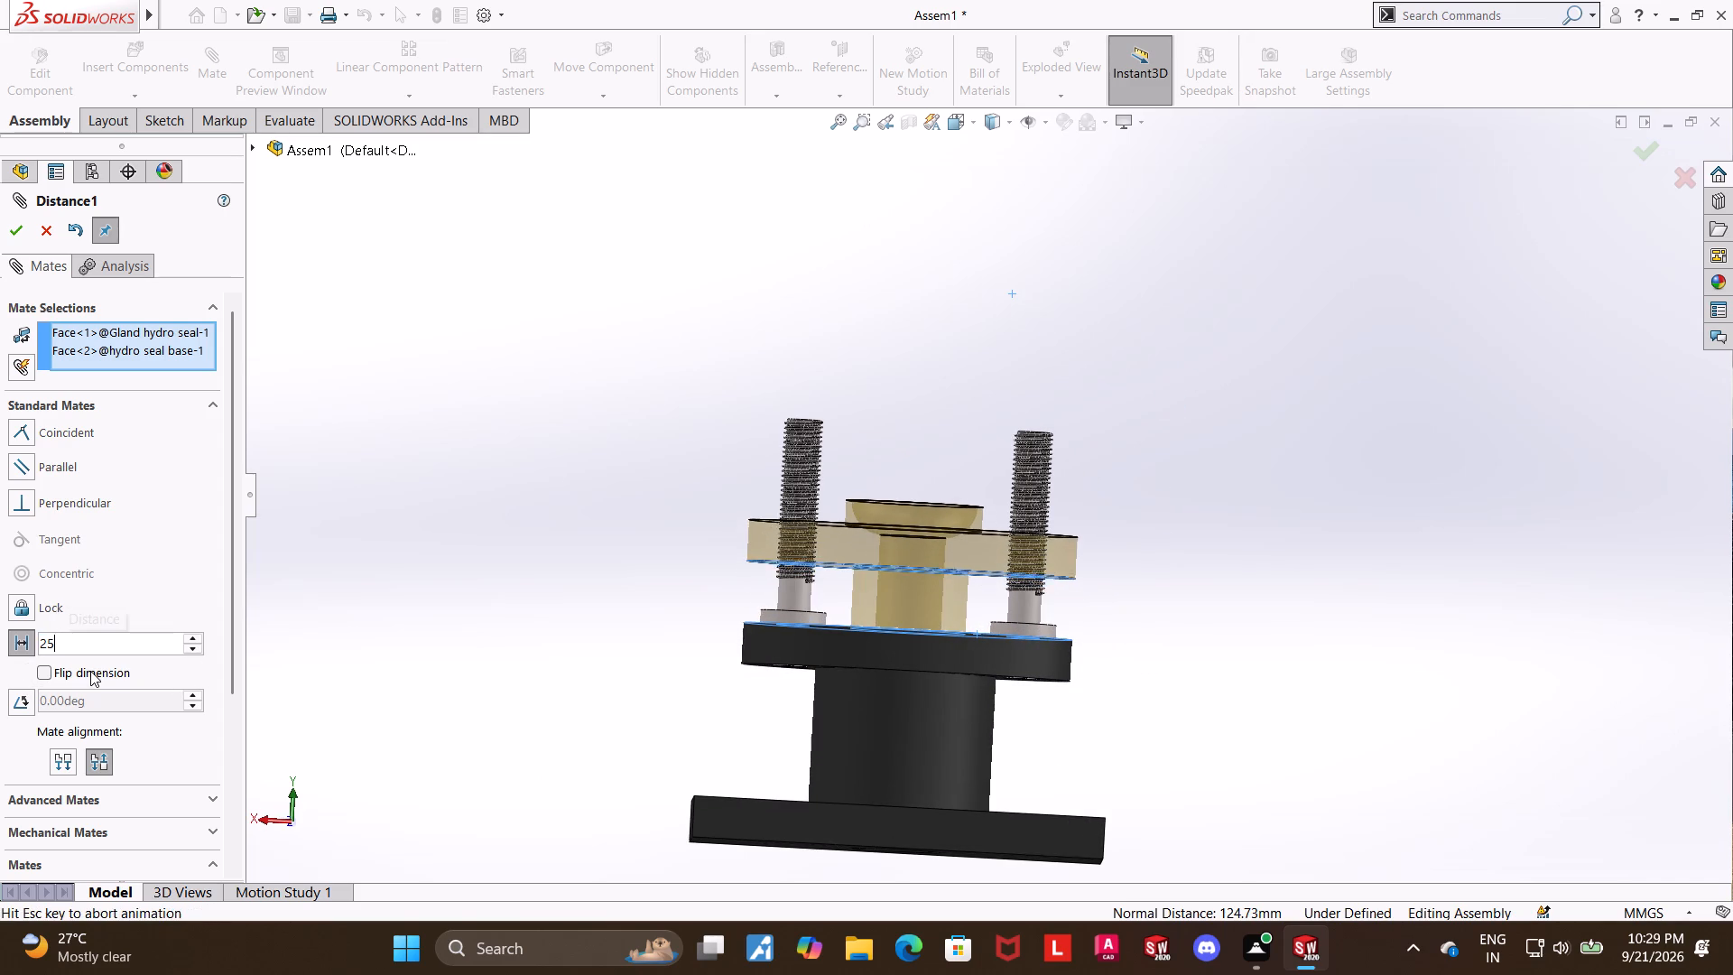
{"action": "left_click", "coordinate": [19, 229]}
{"action": "left_click", "coordinate": [596, 528]}
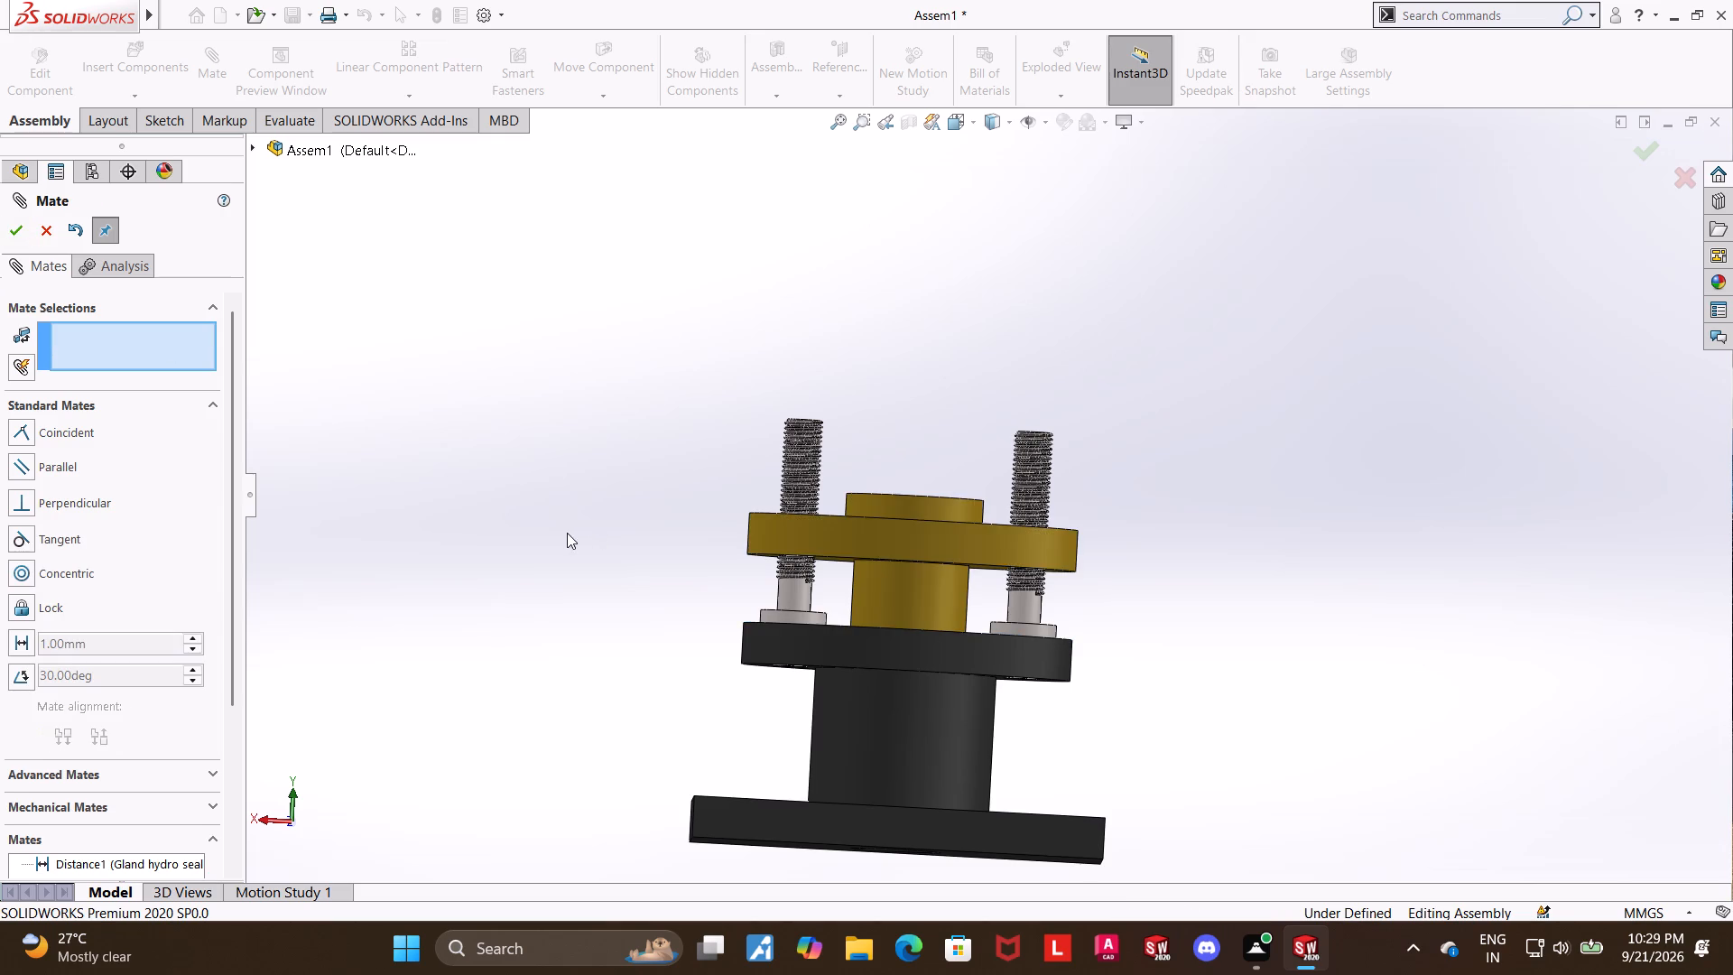
{"action": "scroll", "coordinate": [596, 531], "scroll_direction": "up", "scroll_amount": 1}
{"action": "middle_click_drag", "start_coordinate": [650, 523], "coordinate": [605, 603]}
{"action": "scroll", "coordinate": [653, 522], "scroll_direction": "down", "scroll_amount": 1}
{"action": "left_click", "coordinate": [1455, 655]}
{"action": "left_click", "coordinate": [48, 234]}
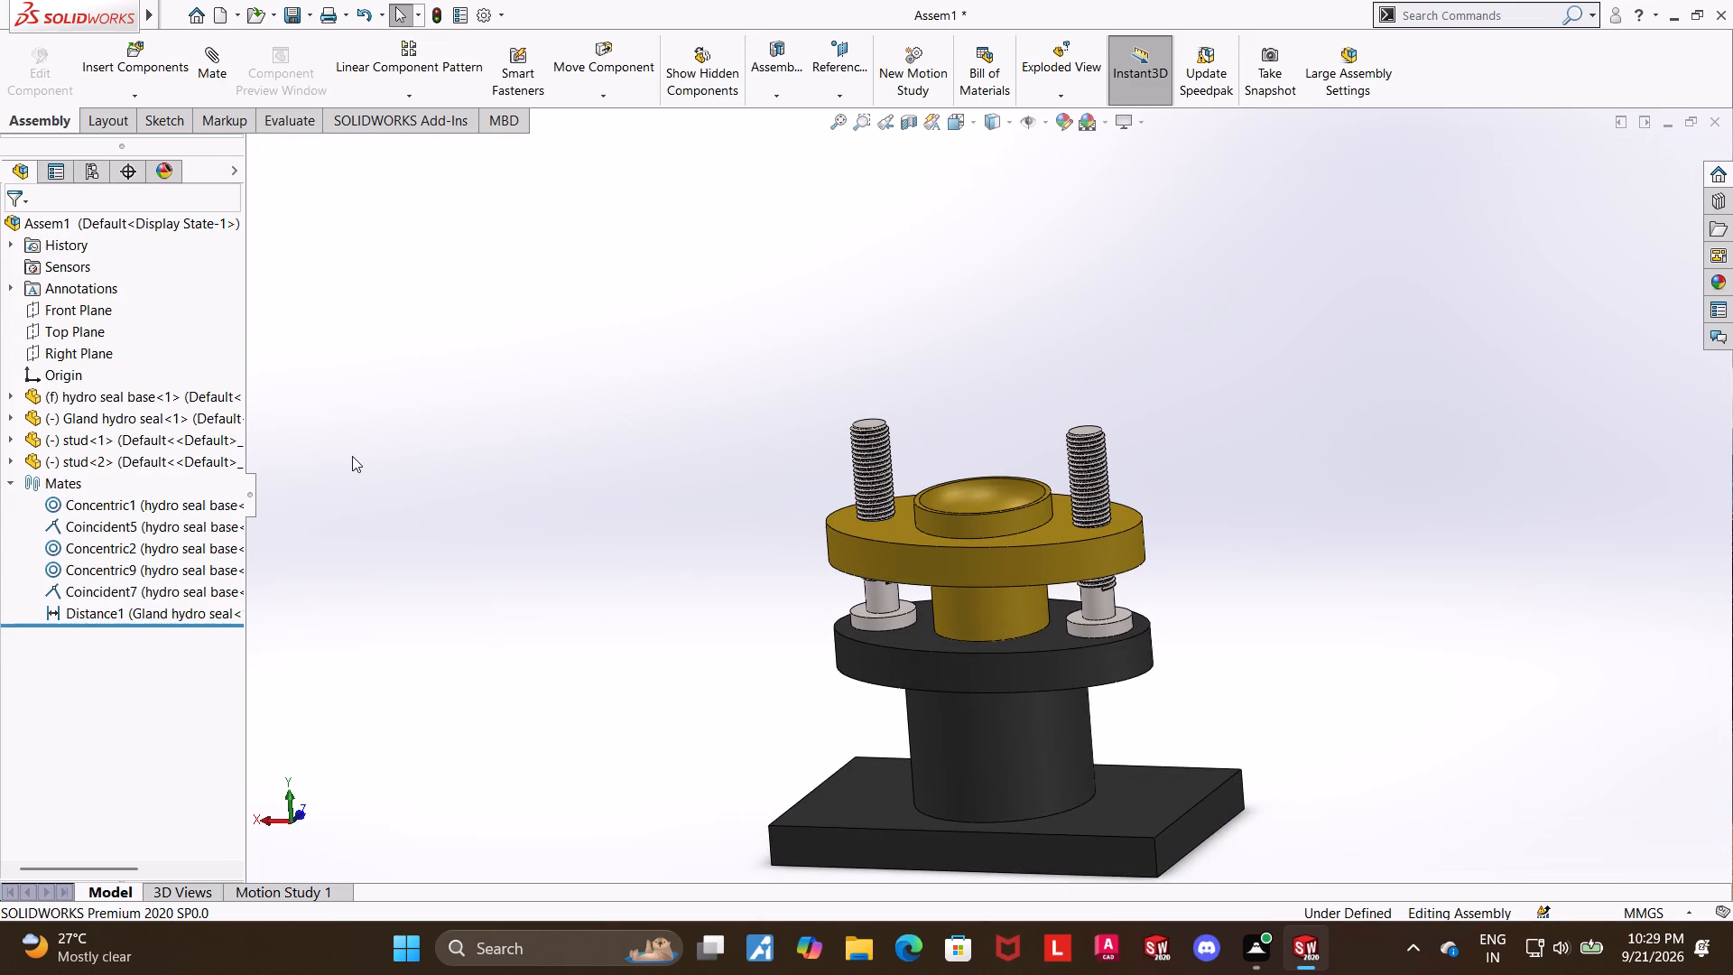
Insert the m12 nut hydro seal assem part beside the studs and copy it to get a second nut.
{"action": "scroll", "coordinate": [360, 333], "scroll_direction": "up", "scroll_amount": 4}
{"action": "scroll", "coordinate": [1200, 554], "scroll_direction": "down", "scroll_amount": 3}
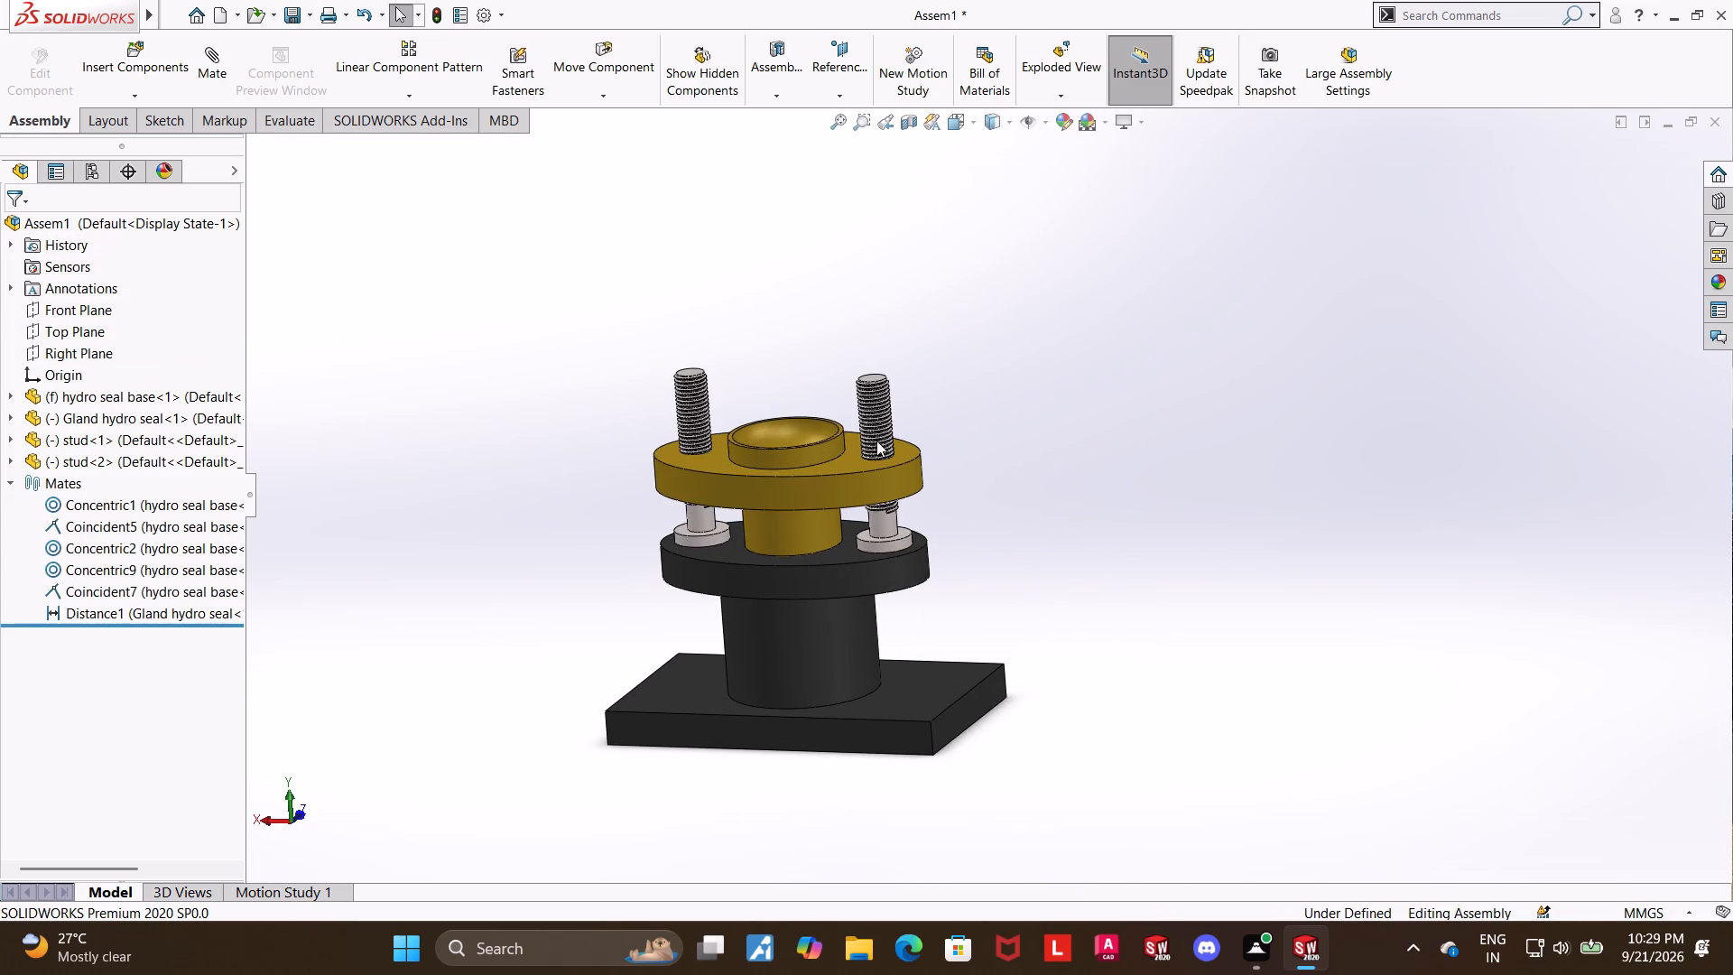
{"action": "left_click", "coordinate": [158, 58]}
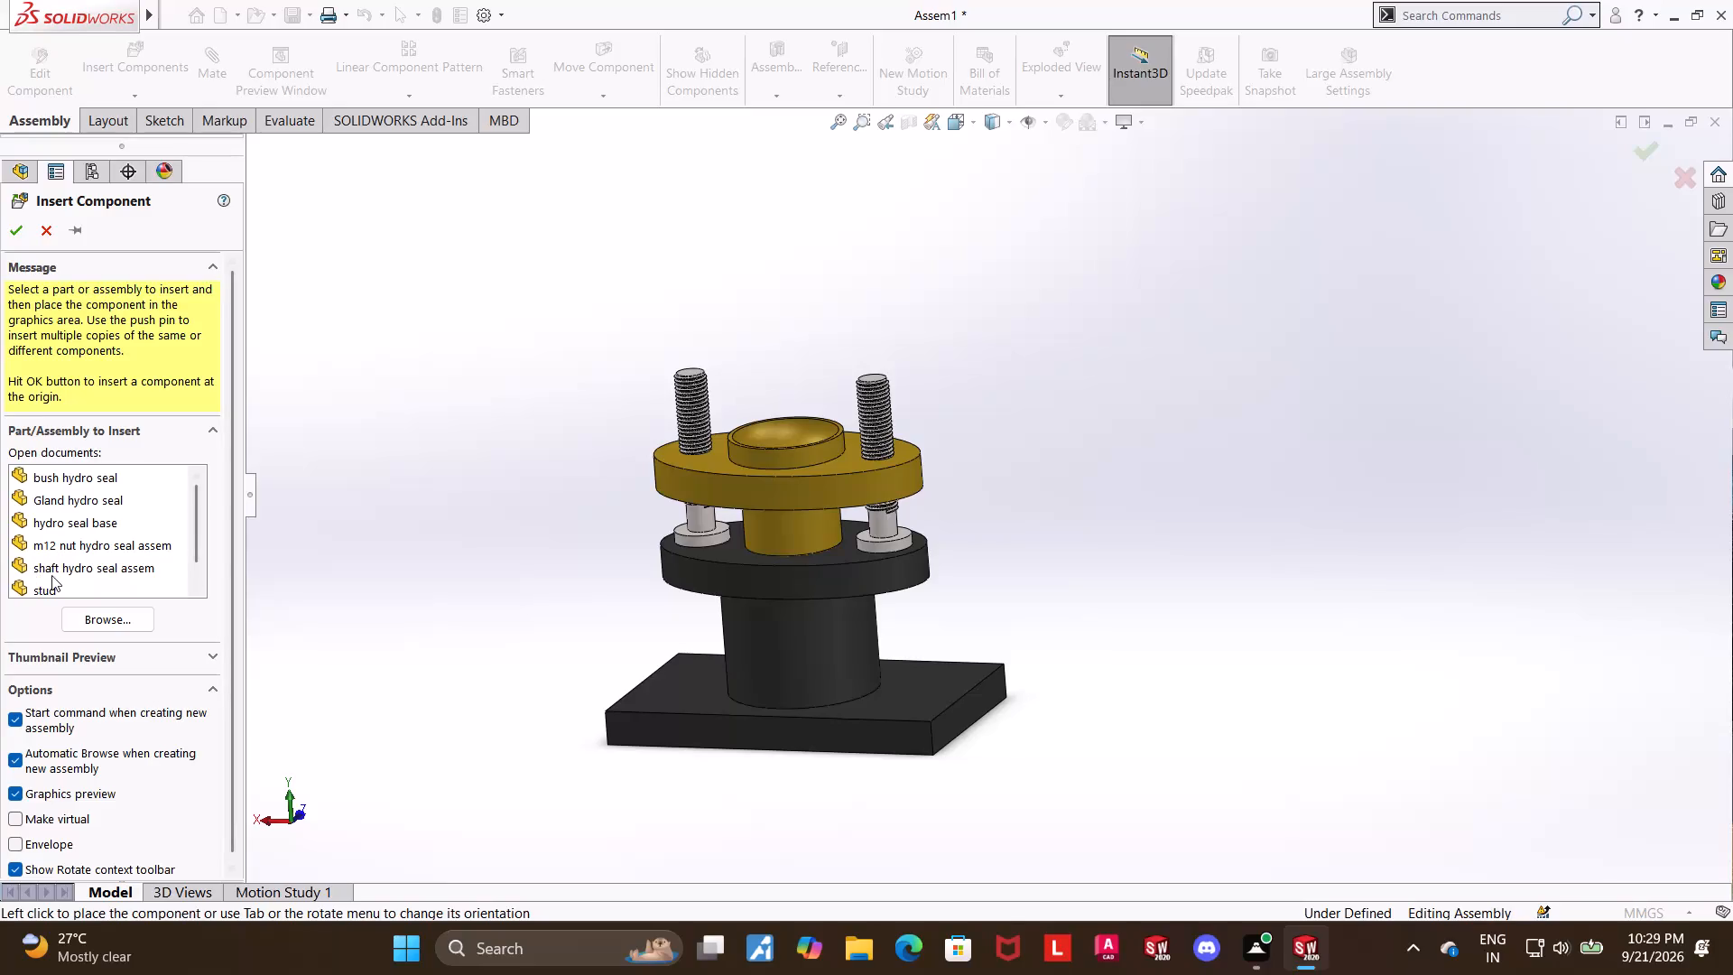
{"action": "scroll", "coordinate": [51, 575], "scroll_direction": "down", "scroll_amount": 2}
{"action": "scroll", "coordinate": [54, 538], "scroll_direction": "up", "scroll_amount": 2}
{"action": "left_click", "coordinate": [88, 546]}
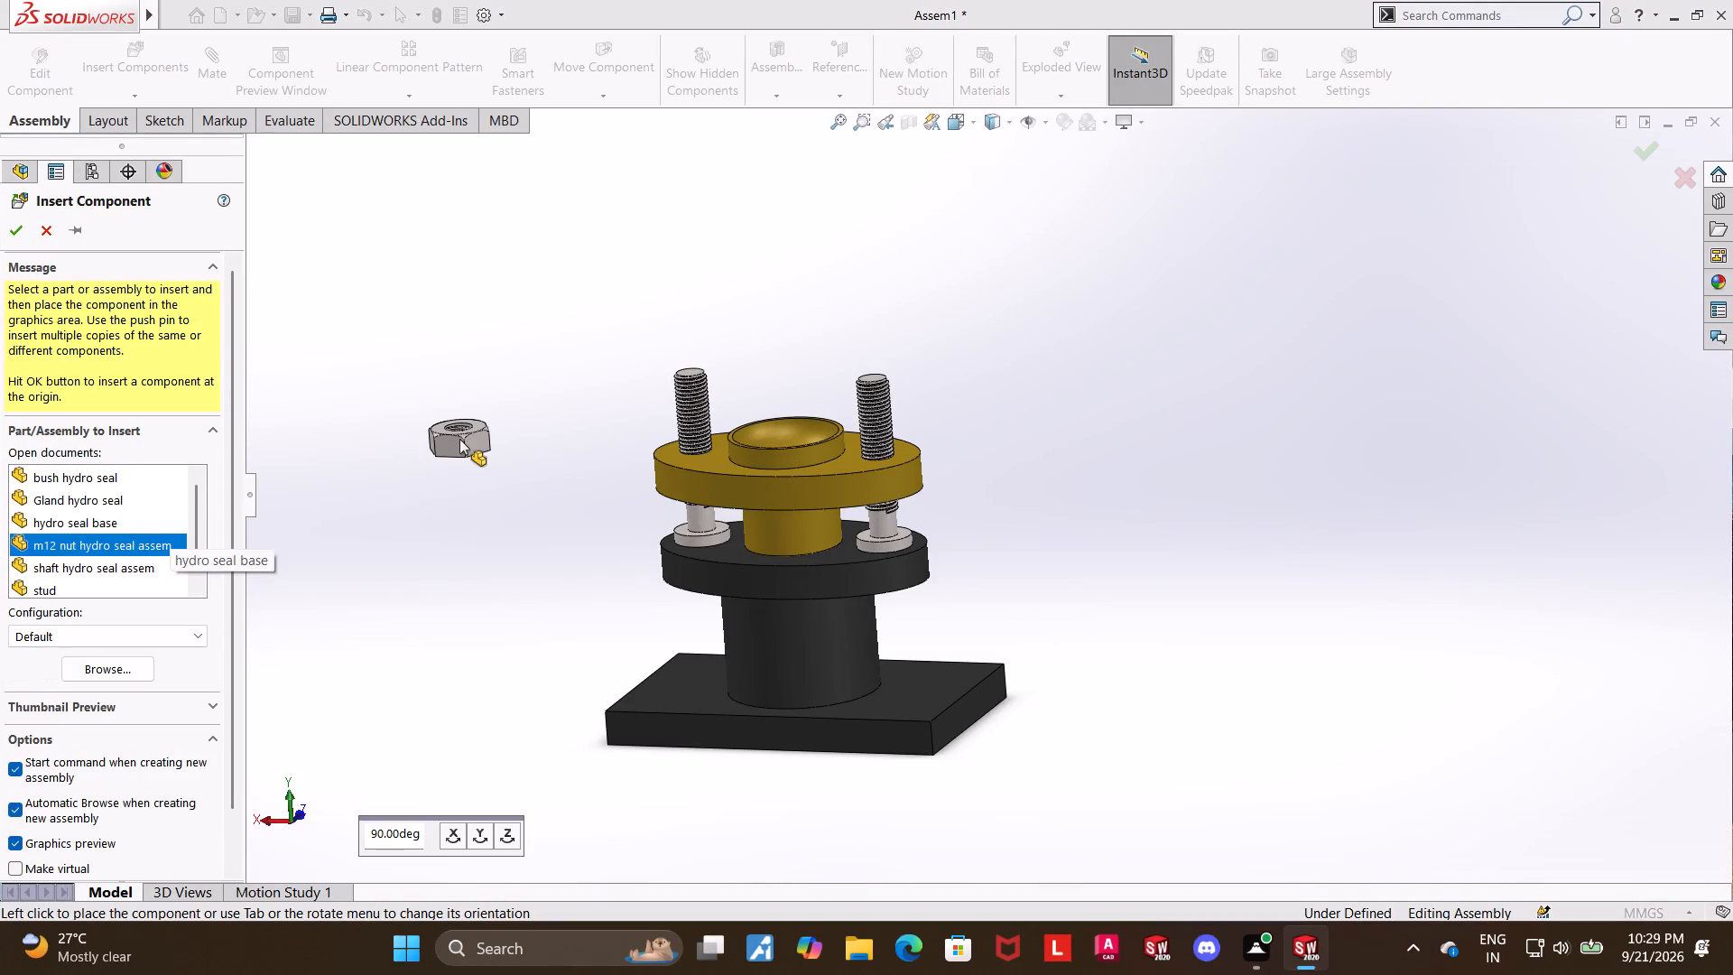
{"action": "left_click", "coordinate": [459, 439]}
{"action": "left_click_drag", "start_coordinate": [462, 439], "coordinate": [540, 372], "text": "ctrl"}
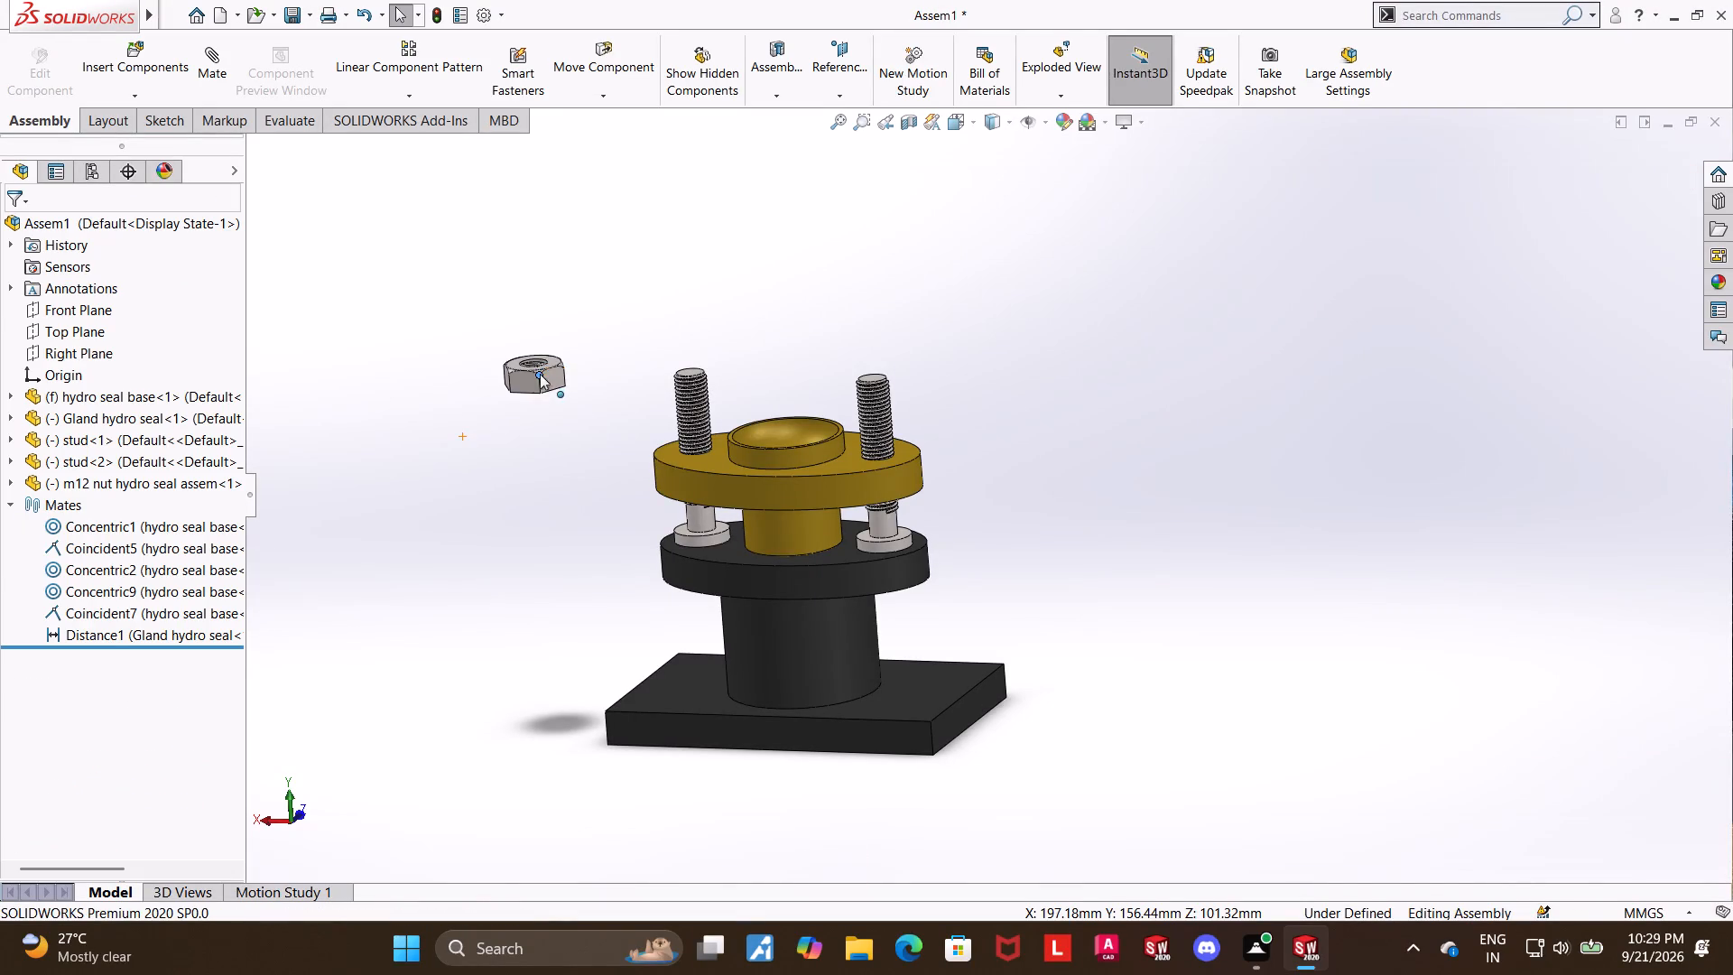
{"action": "left_click", "coordinate": [509, 463]}
{"action": "left_click", "coordinate": [510, 474]}
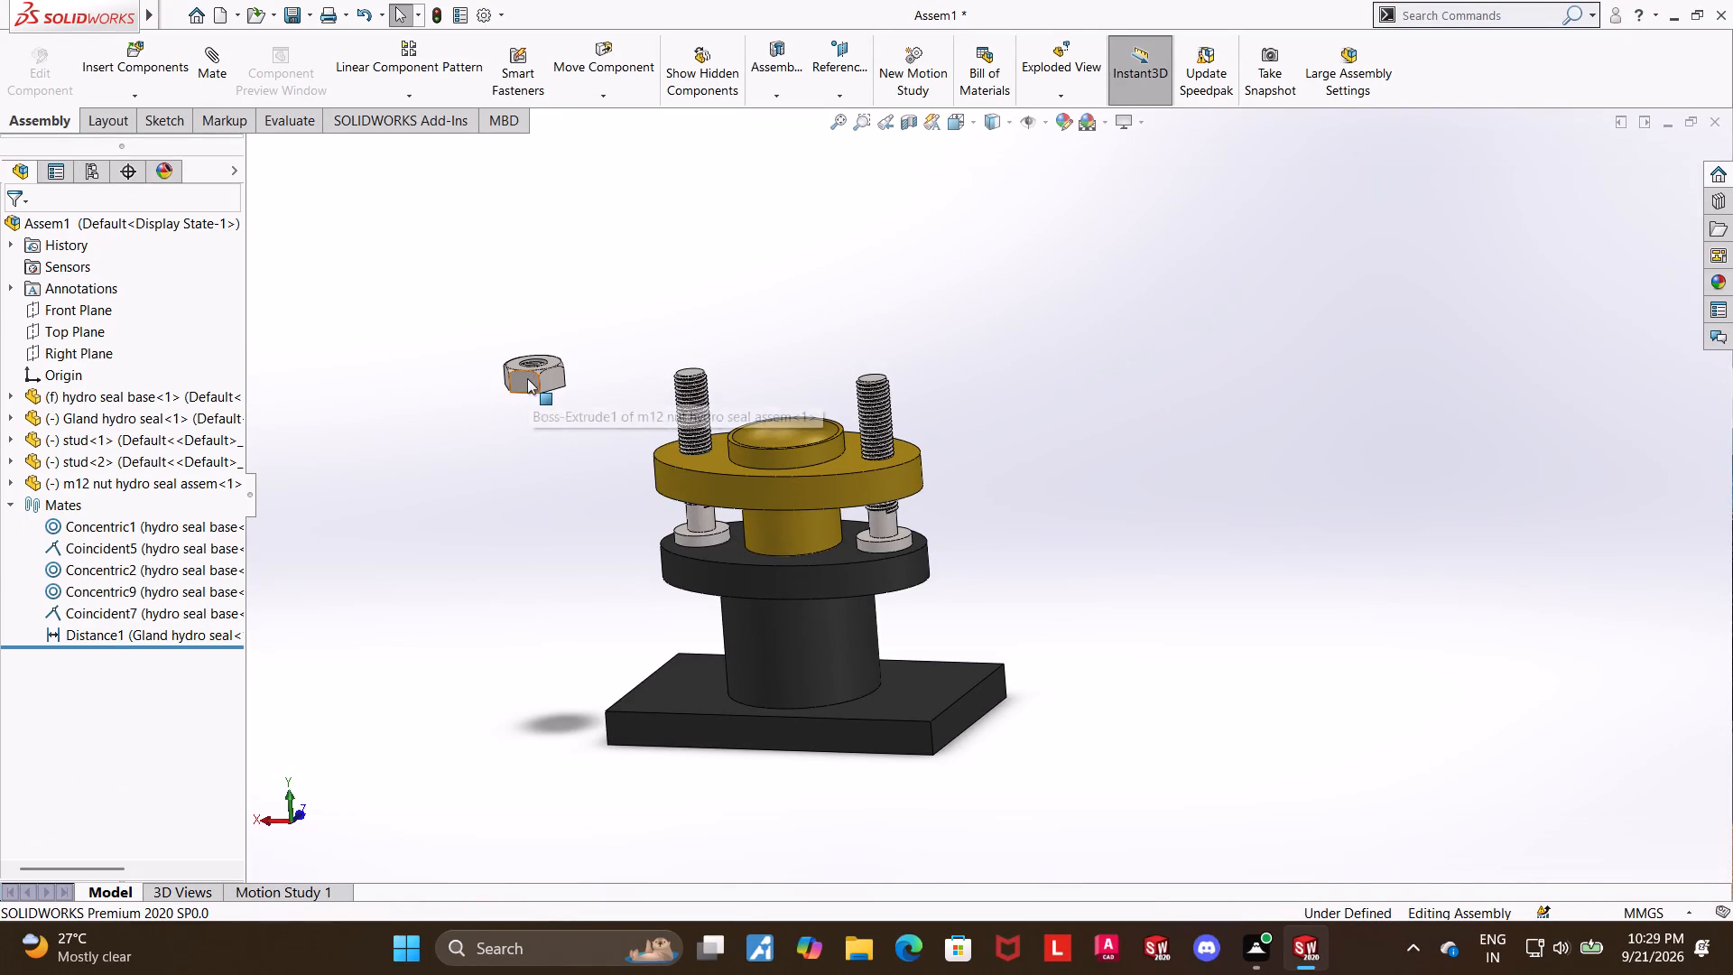
{"action": "left_click_drag", "start_coordinate": [527, 378], "coordinate": [446, 443], "text": "ctrl"}
{"action": "left_click", "coordinate": [580, 525]}
Add a concentric mate between the copied nut's hole edge and the top circular edge of stud<2>.
{"action": "scroll", "coordinate": [478, 408], "scroll_direction": "down", "scroll_amount": 5}
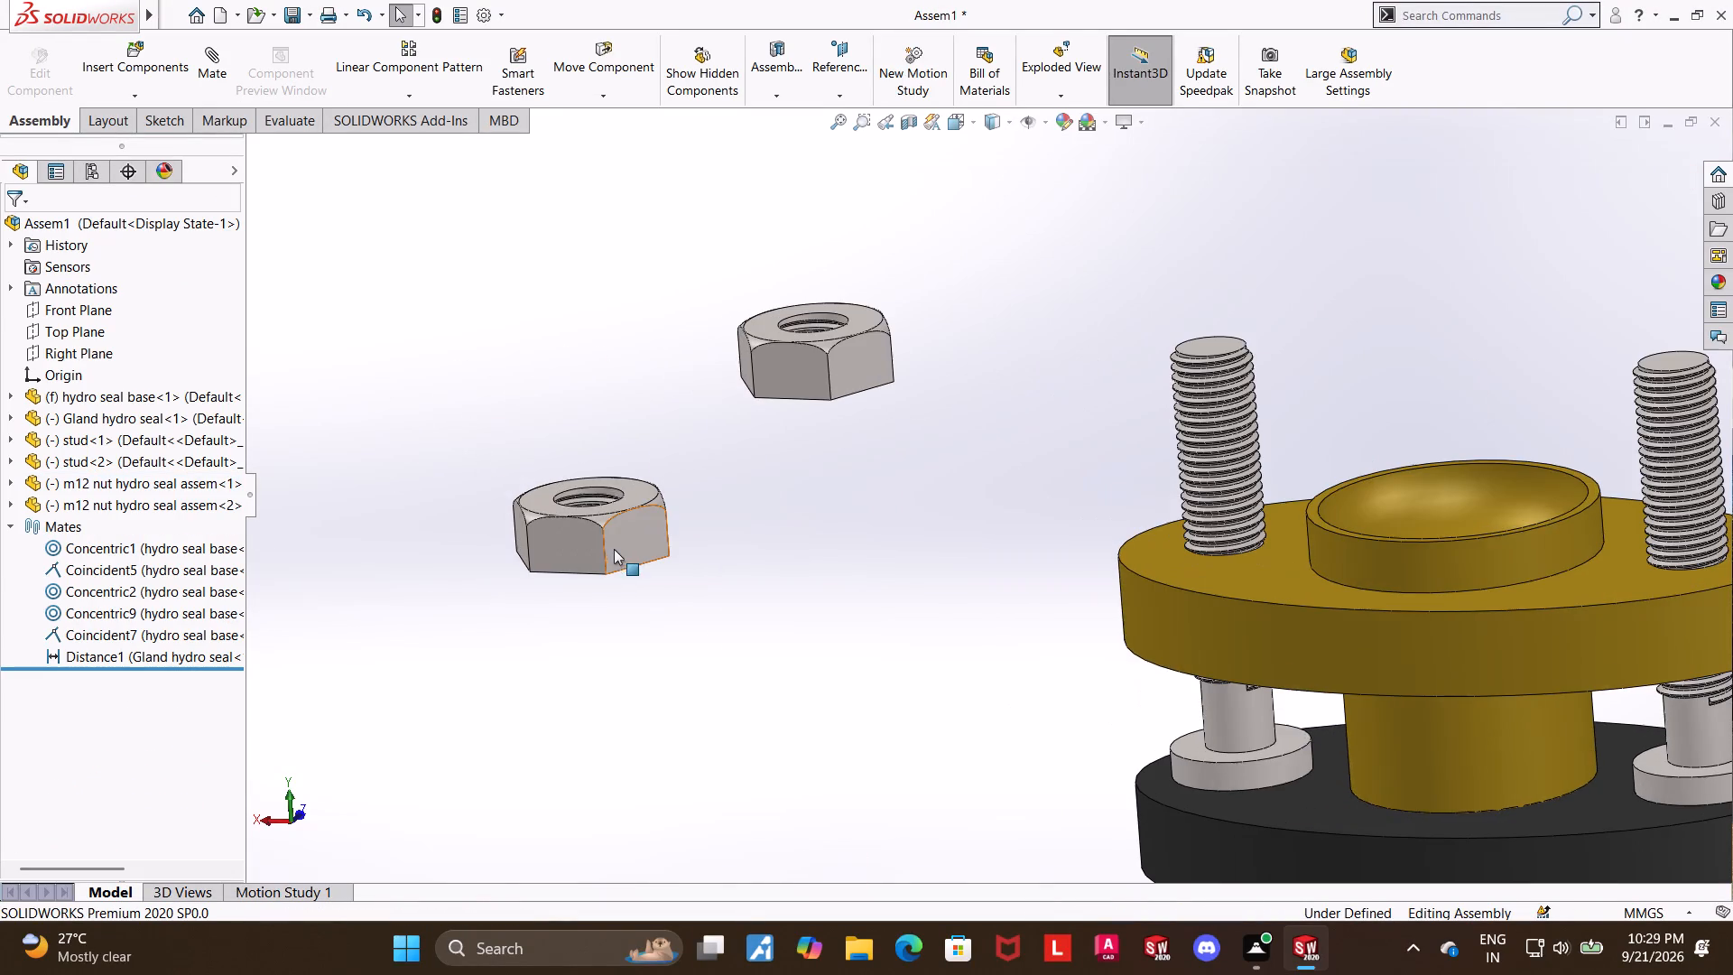
{"action": "middle_click_drag", "start_coordinate": [667, 523], "coordinate": [681, 588]}
{"action": "left_click", "coordinate": [605, 478]}
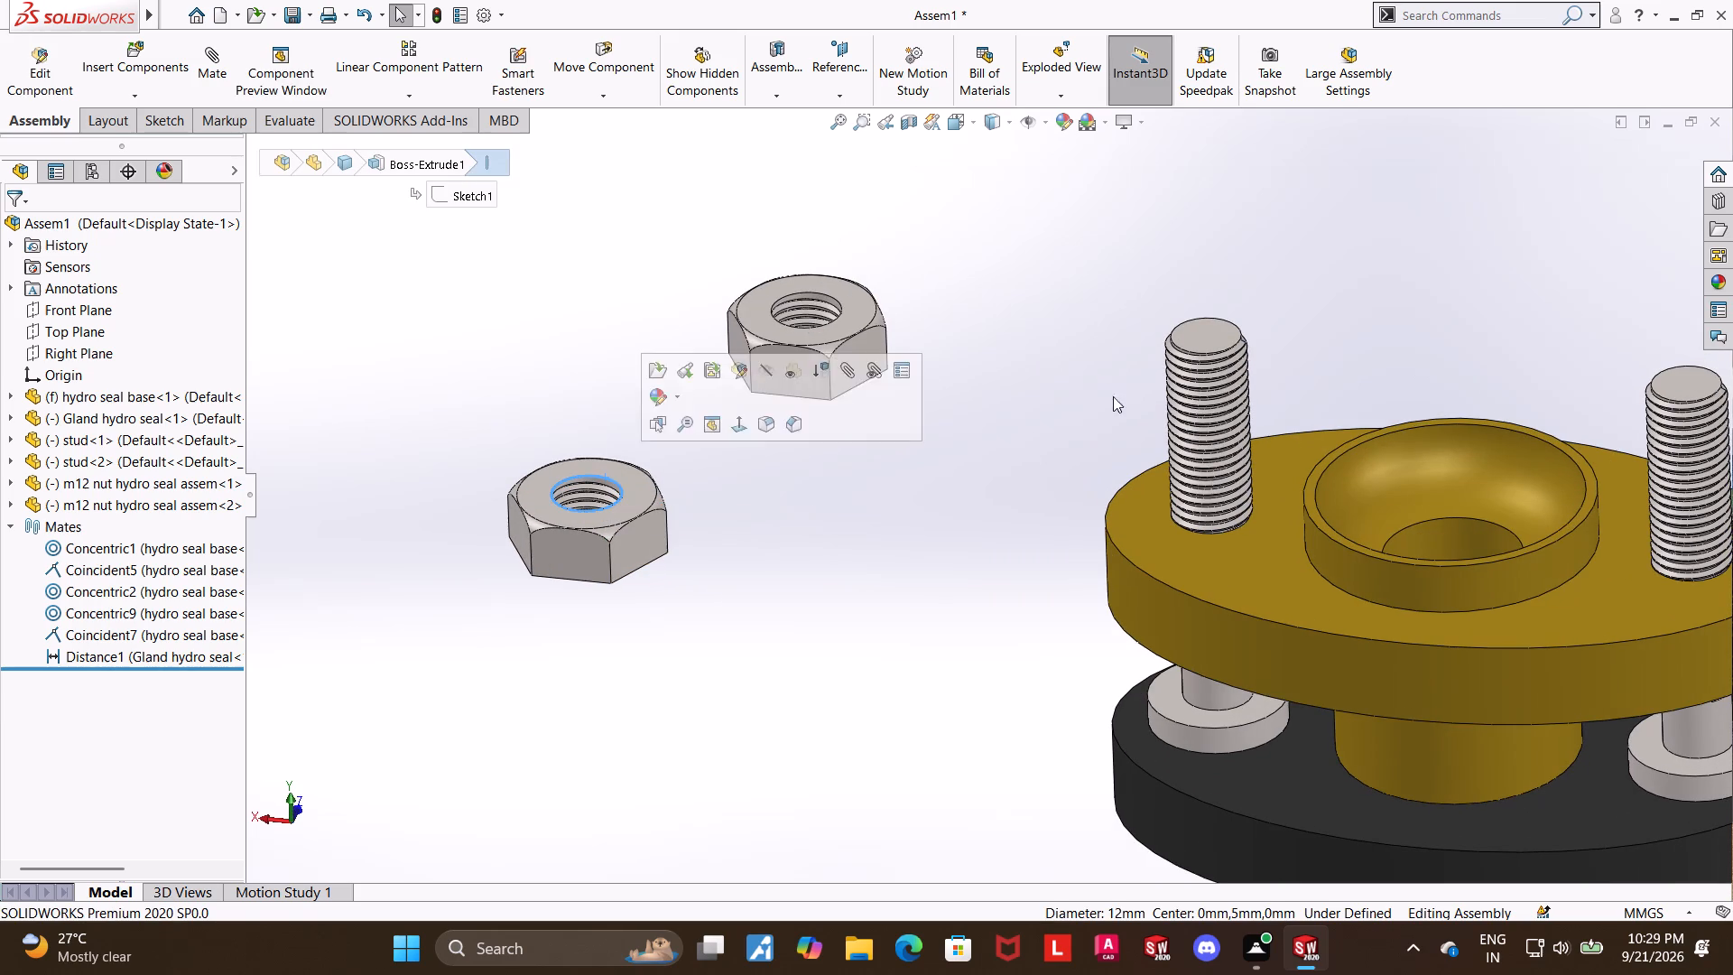
{"action": "left_click", "coordinate": [1204, 351], "text": "ctrl"}
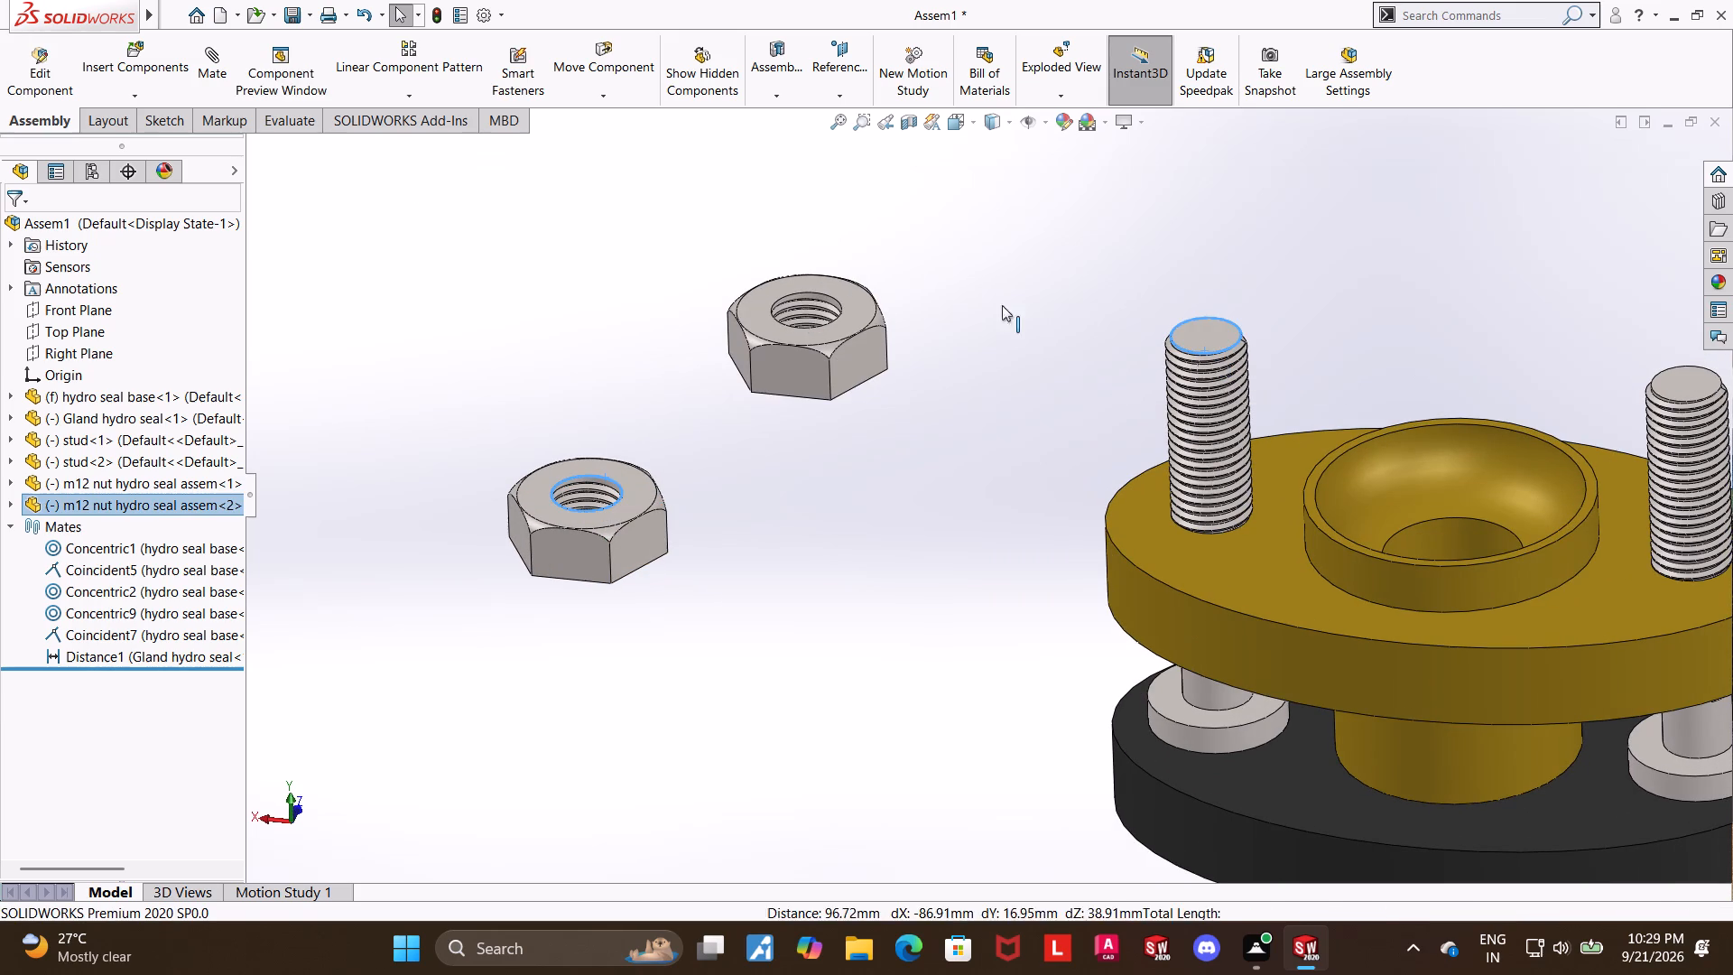
{"action": "left_click", "coordinate": [226, 60]}
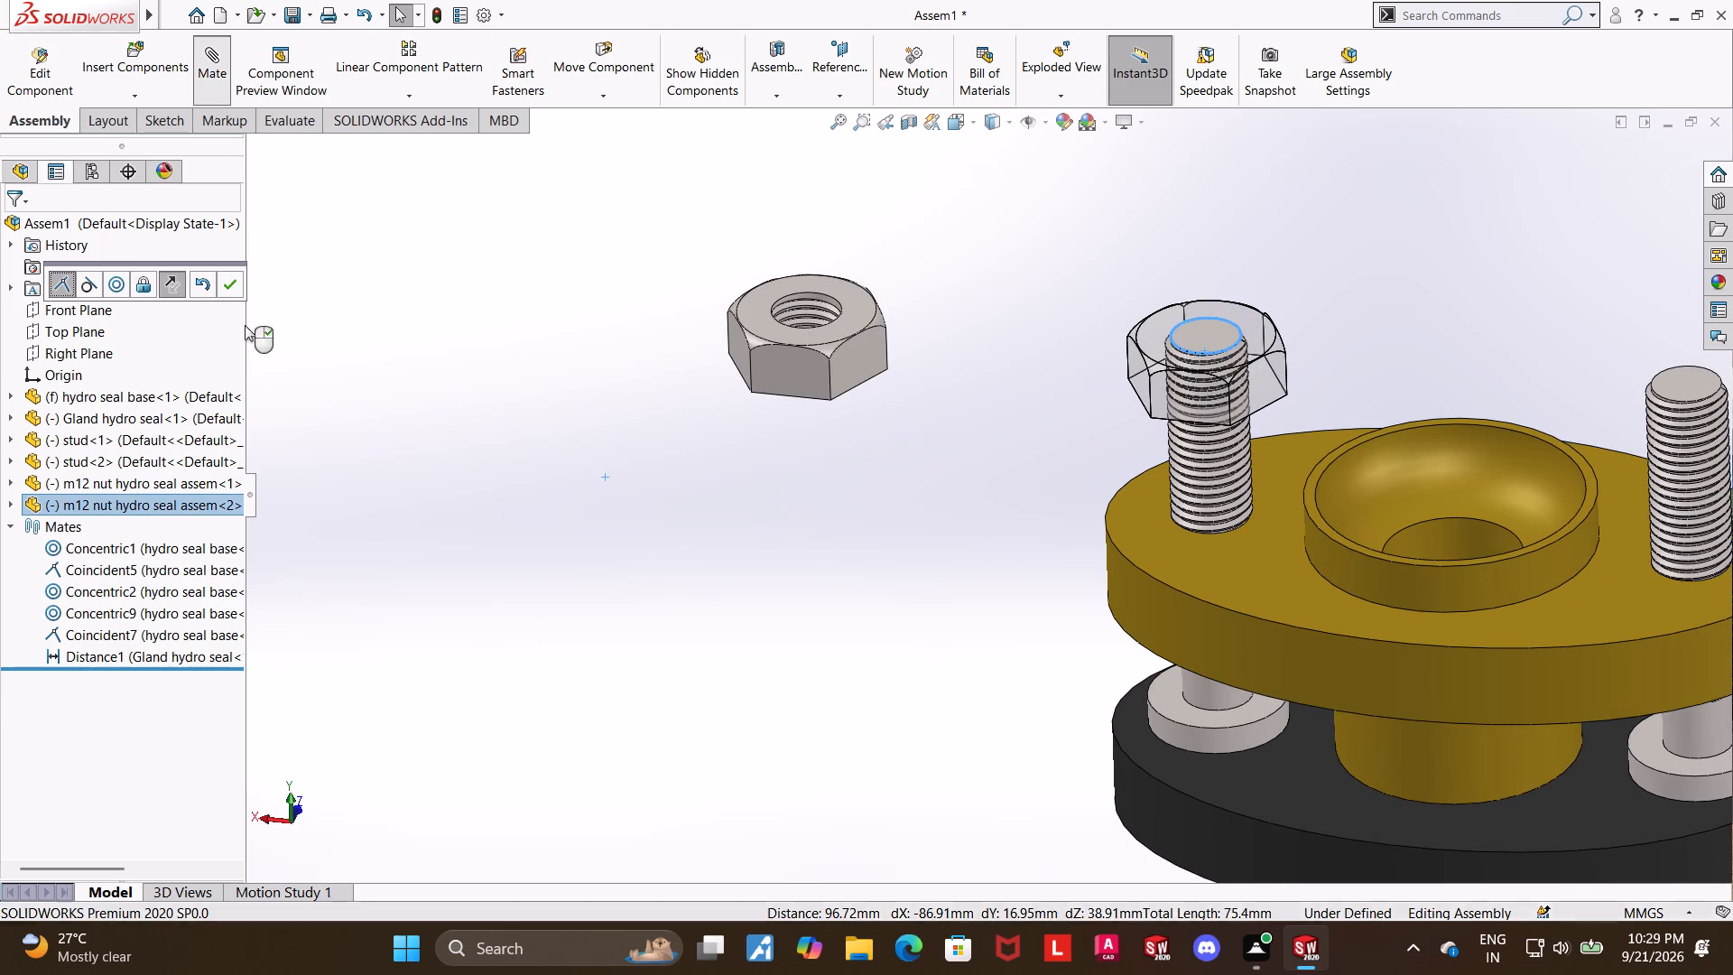
{"action": "left_click", "coordinate": [23, 566]}
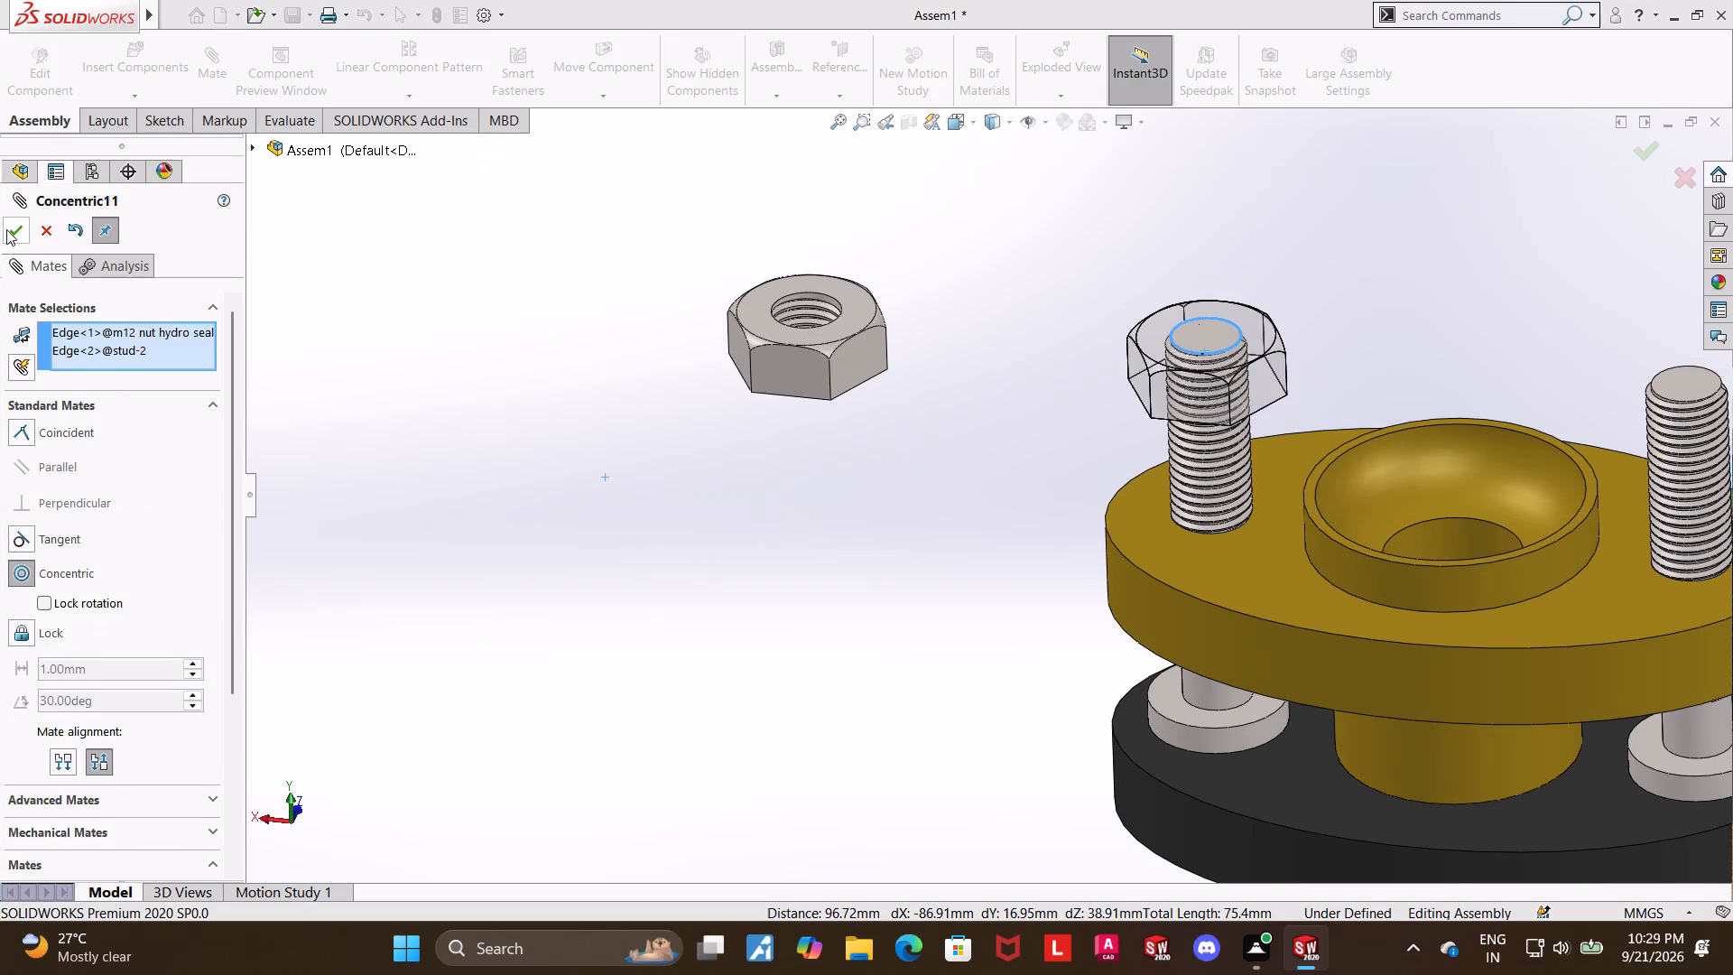
{"action": "left_click", "coordinate": [6, 229]}
Add a coincident mate between that nut's bottom face and the top face of the gland flange.
{"action": "middle_click_drag", "start_coordinate": [1126, 469], "coordinate": [1156, 212]}
{"action": "left_click", "coordinate": [1150, 420]}
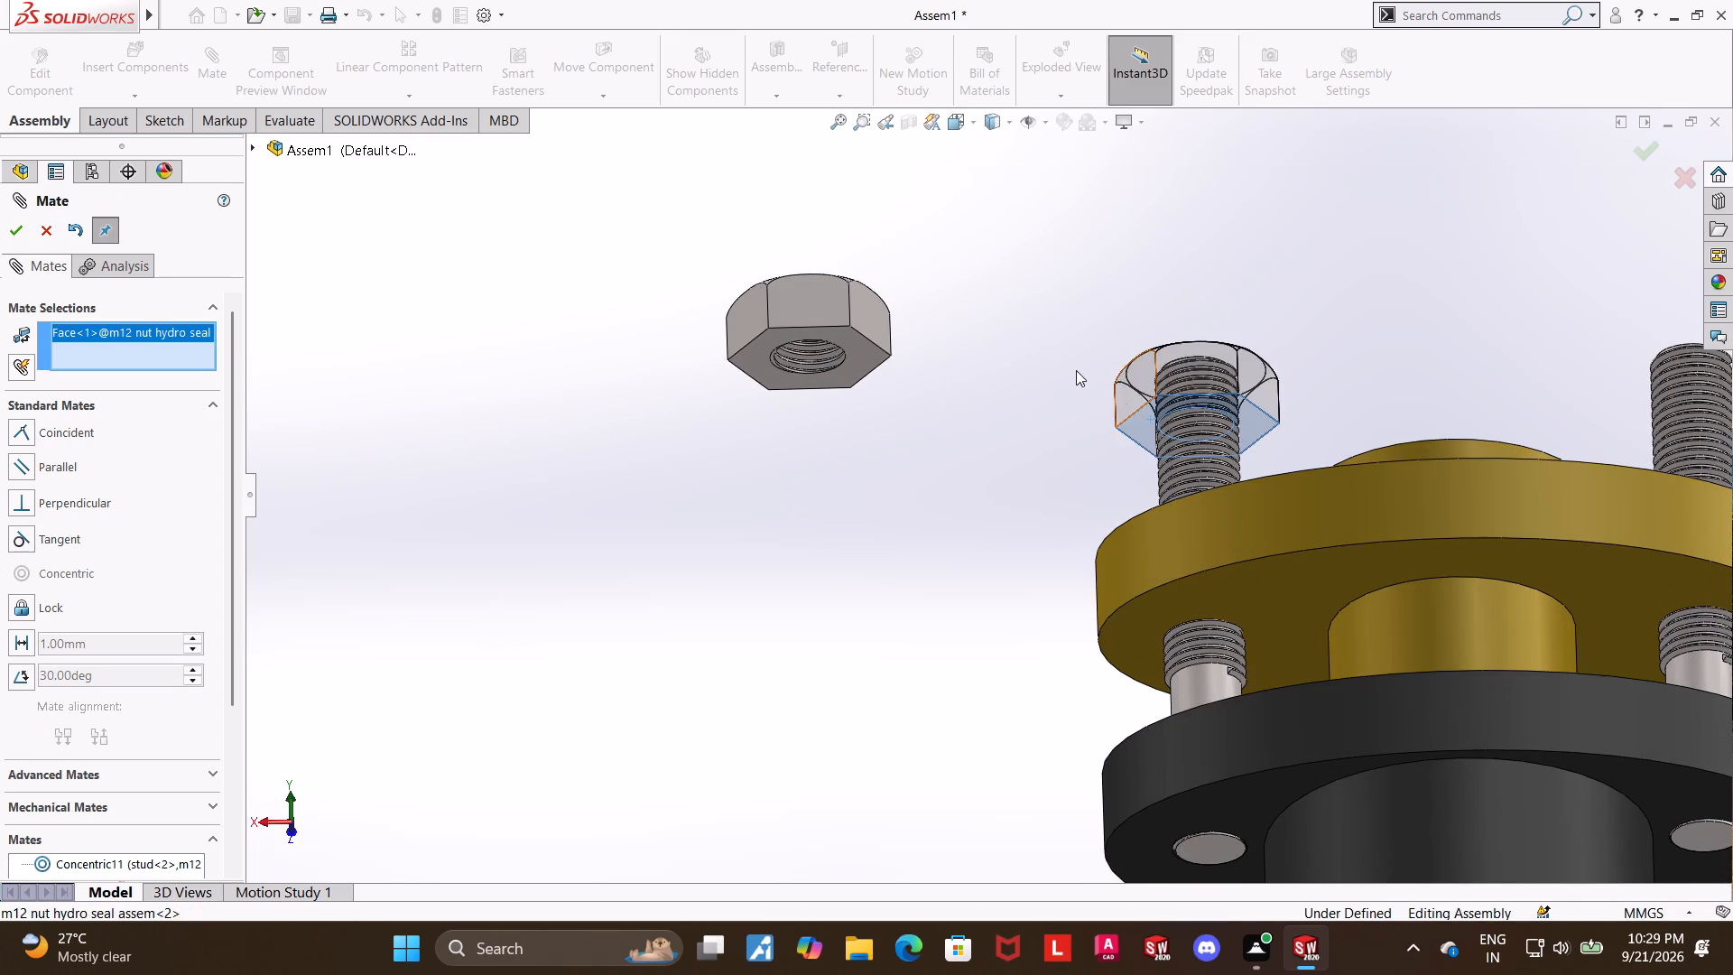
{"action": "middle_click_drag", "start_coordinate": [1037, 419], "coordinate": [1005, 606]}
{"action": "left_click", "coordinate": [1293, 533], "text": "ctrl"}
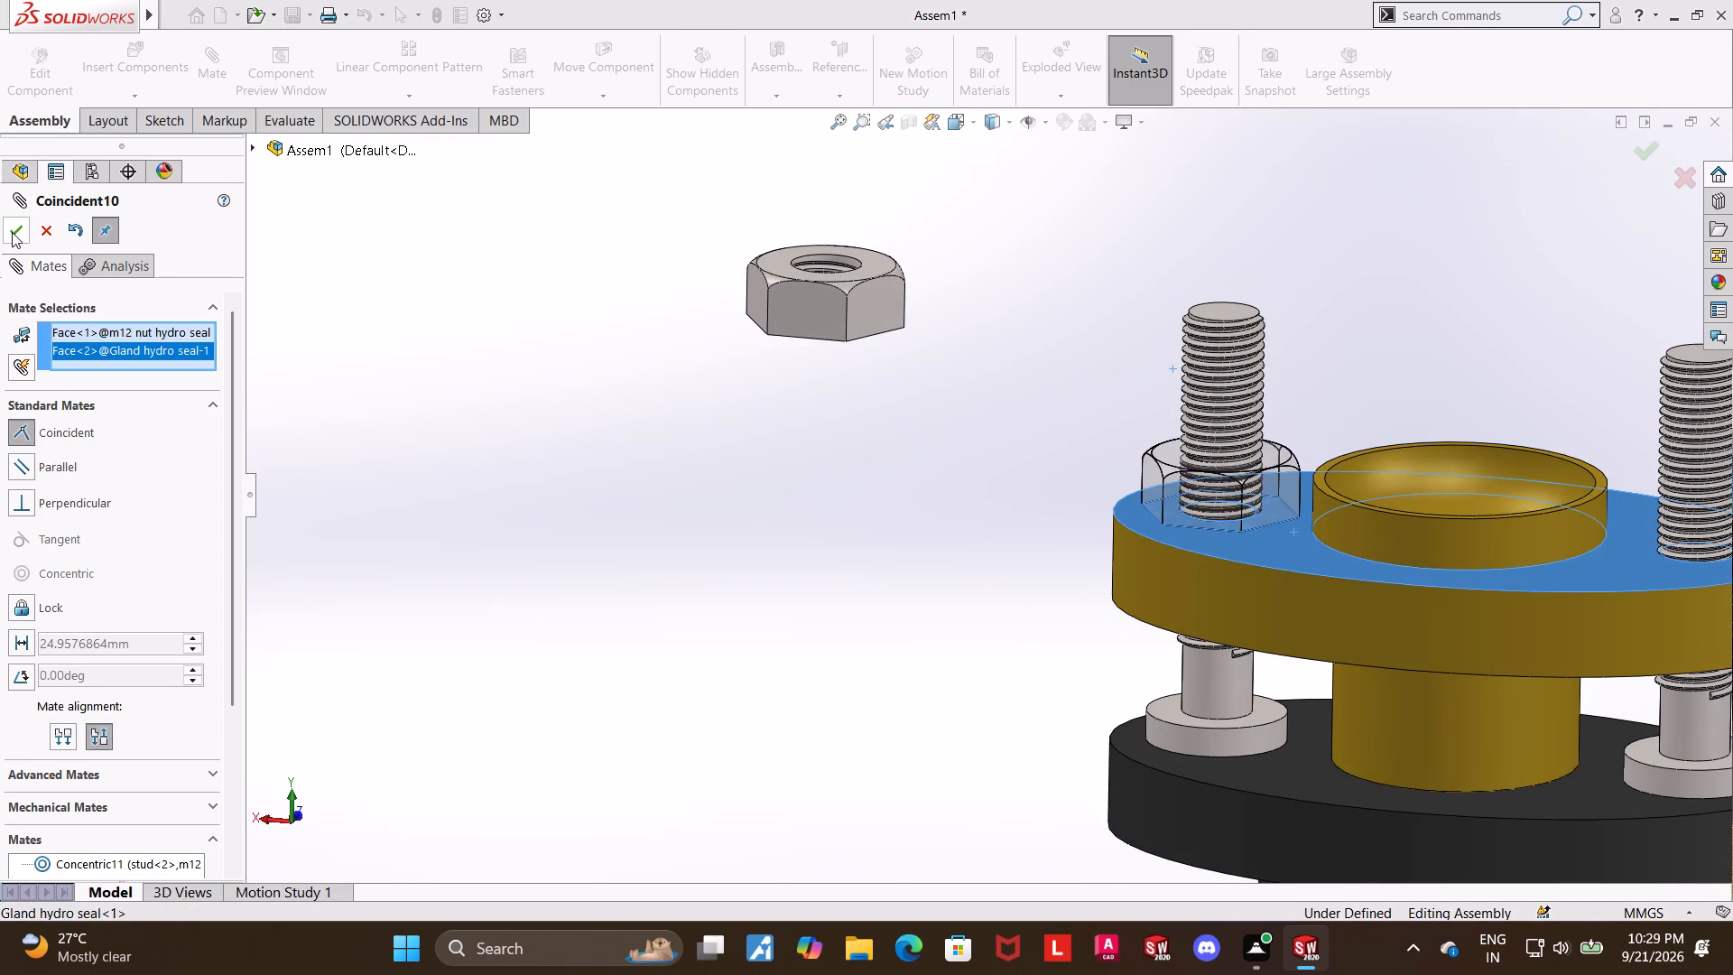
{"action": "left_click", "coordinate": [12, 231]}
Add a concentric mate between the remaining nut's hole edge and the top circular edge of stud<1>.
{"action": "middle_click_drag", "start_coordinate": [869, 357], "coordinate": [882, 117]}
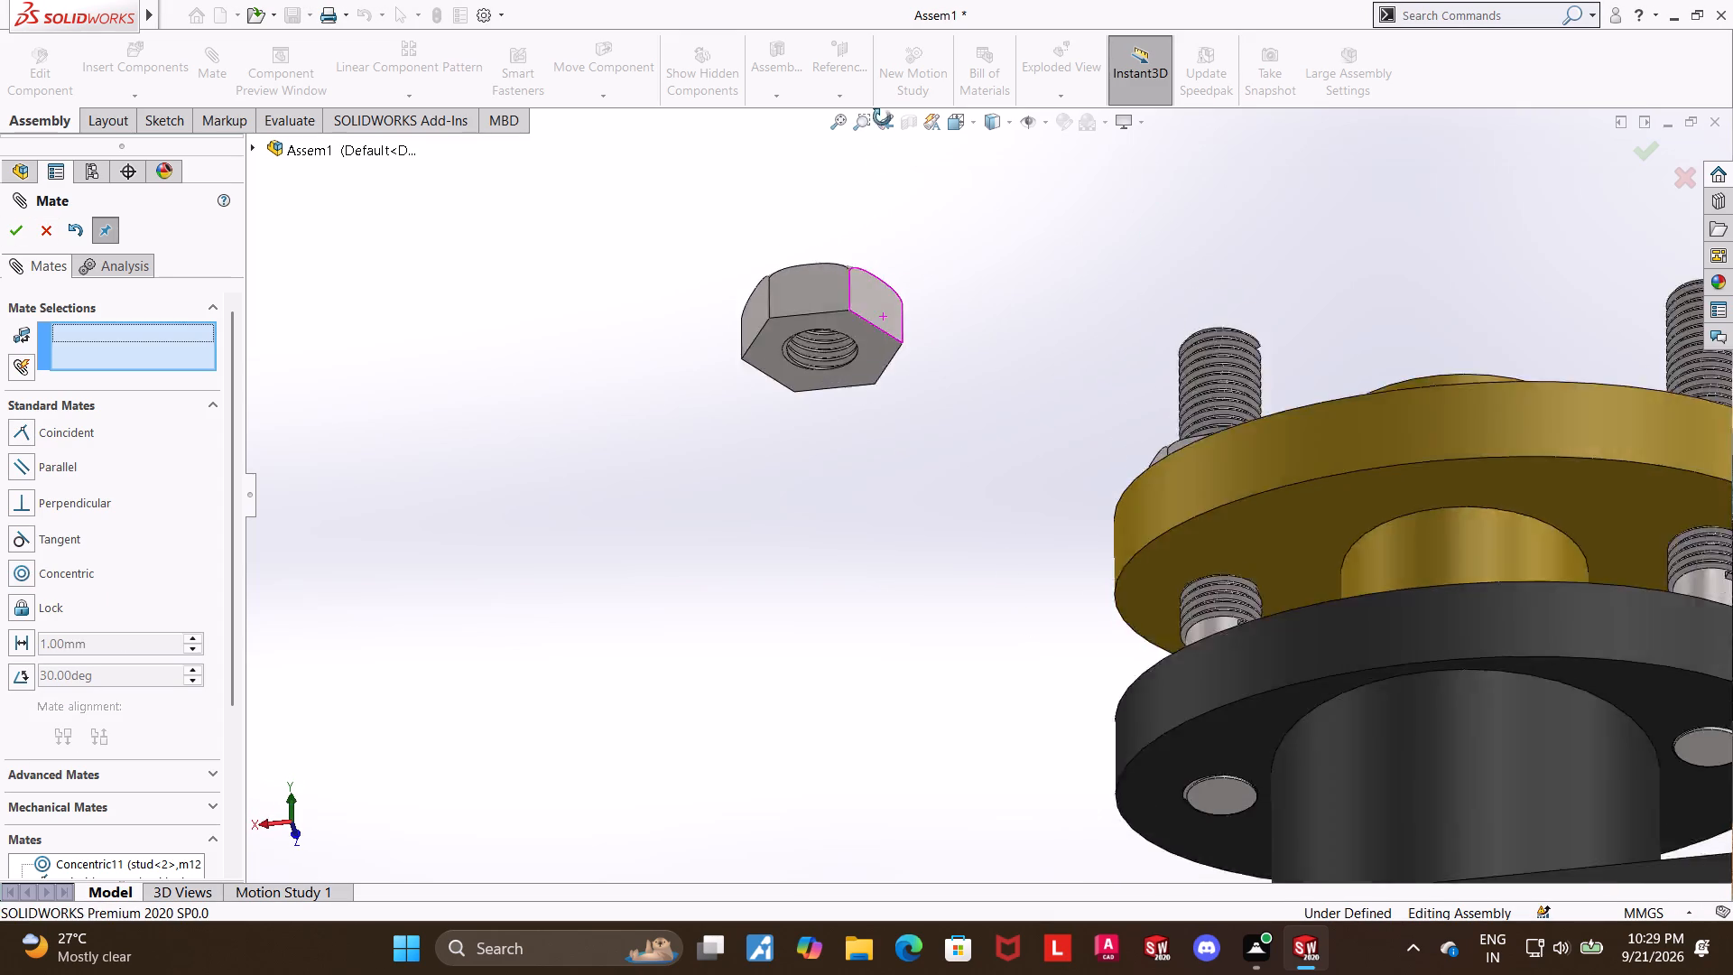
{"action": "middle_click_drag", "start_coordinate": [882, 117], "coordinate": [883, 115]}
{"action": "scroll", "coordinate": [883, 113], "scroll_direction": "down", "scroll_amount": 1}
{"action": "scroll", "coordinate": [832, 407], "scroll_direction": "down", "scroll_amount": 7}
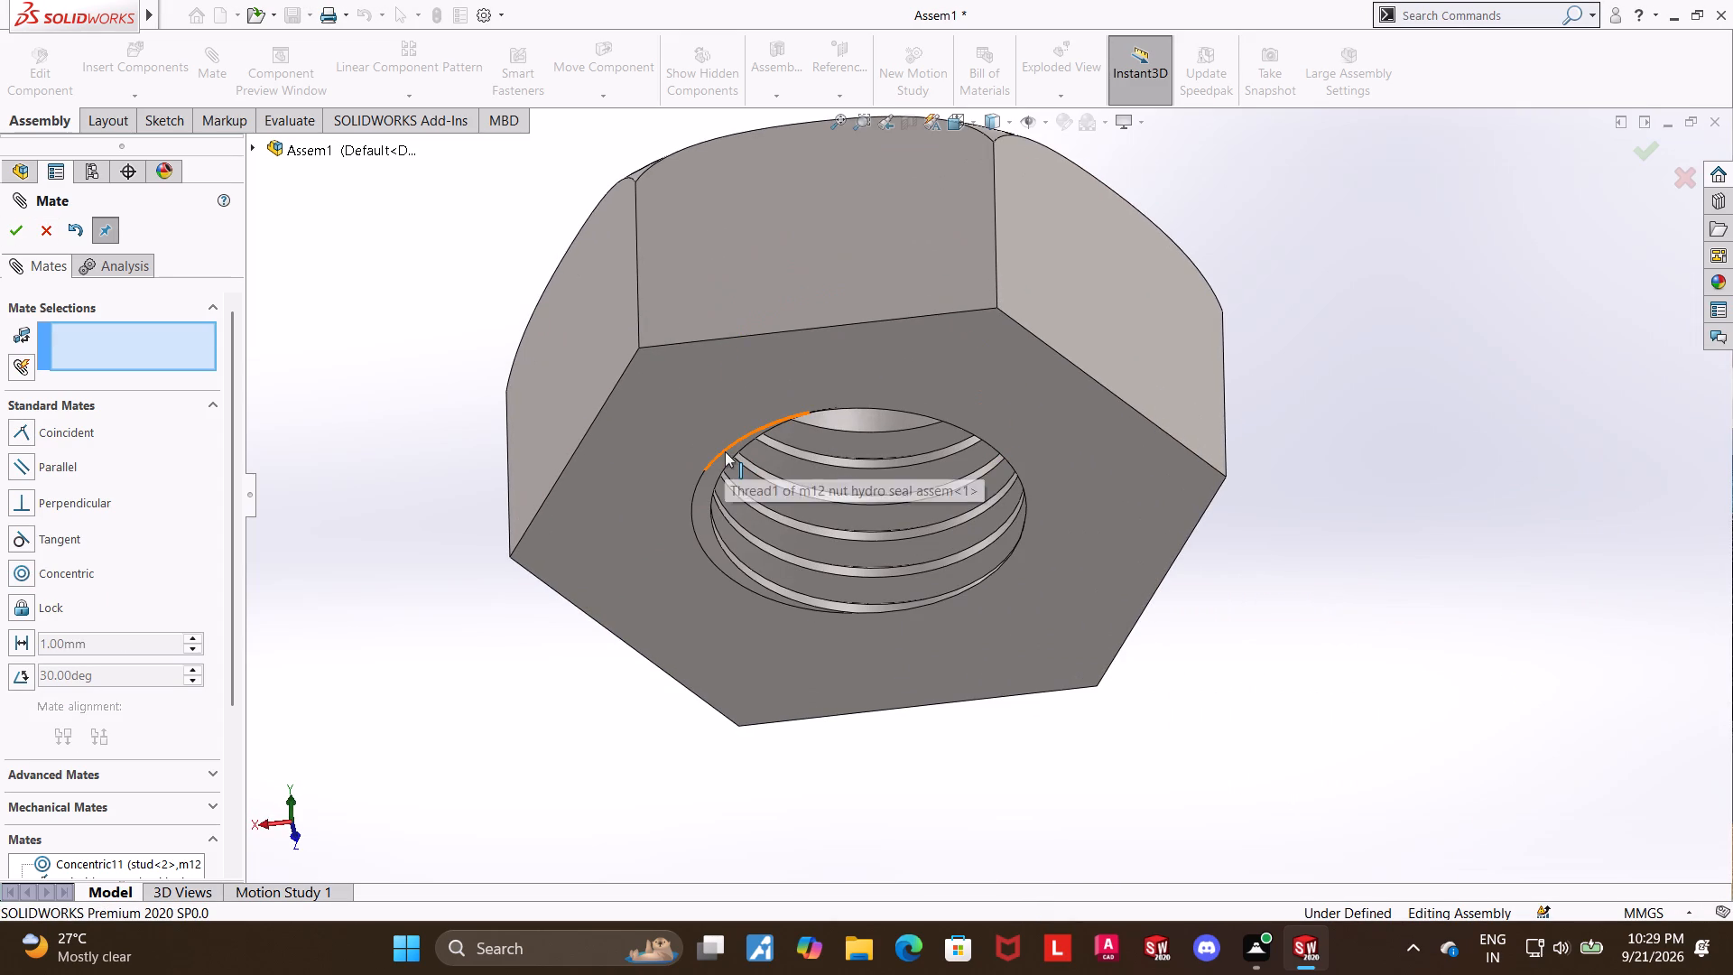
{"action": "middle_click_drag", "start_coordinate": [970, 600], "coordinate": [968, 864]}
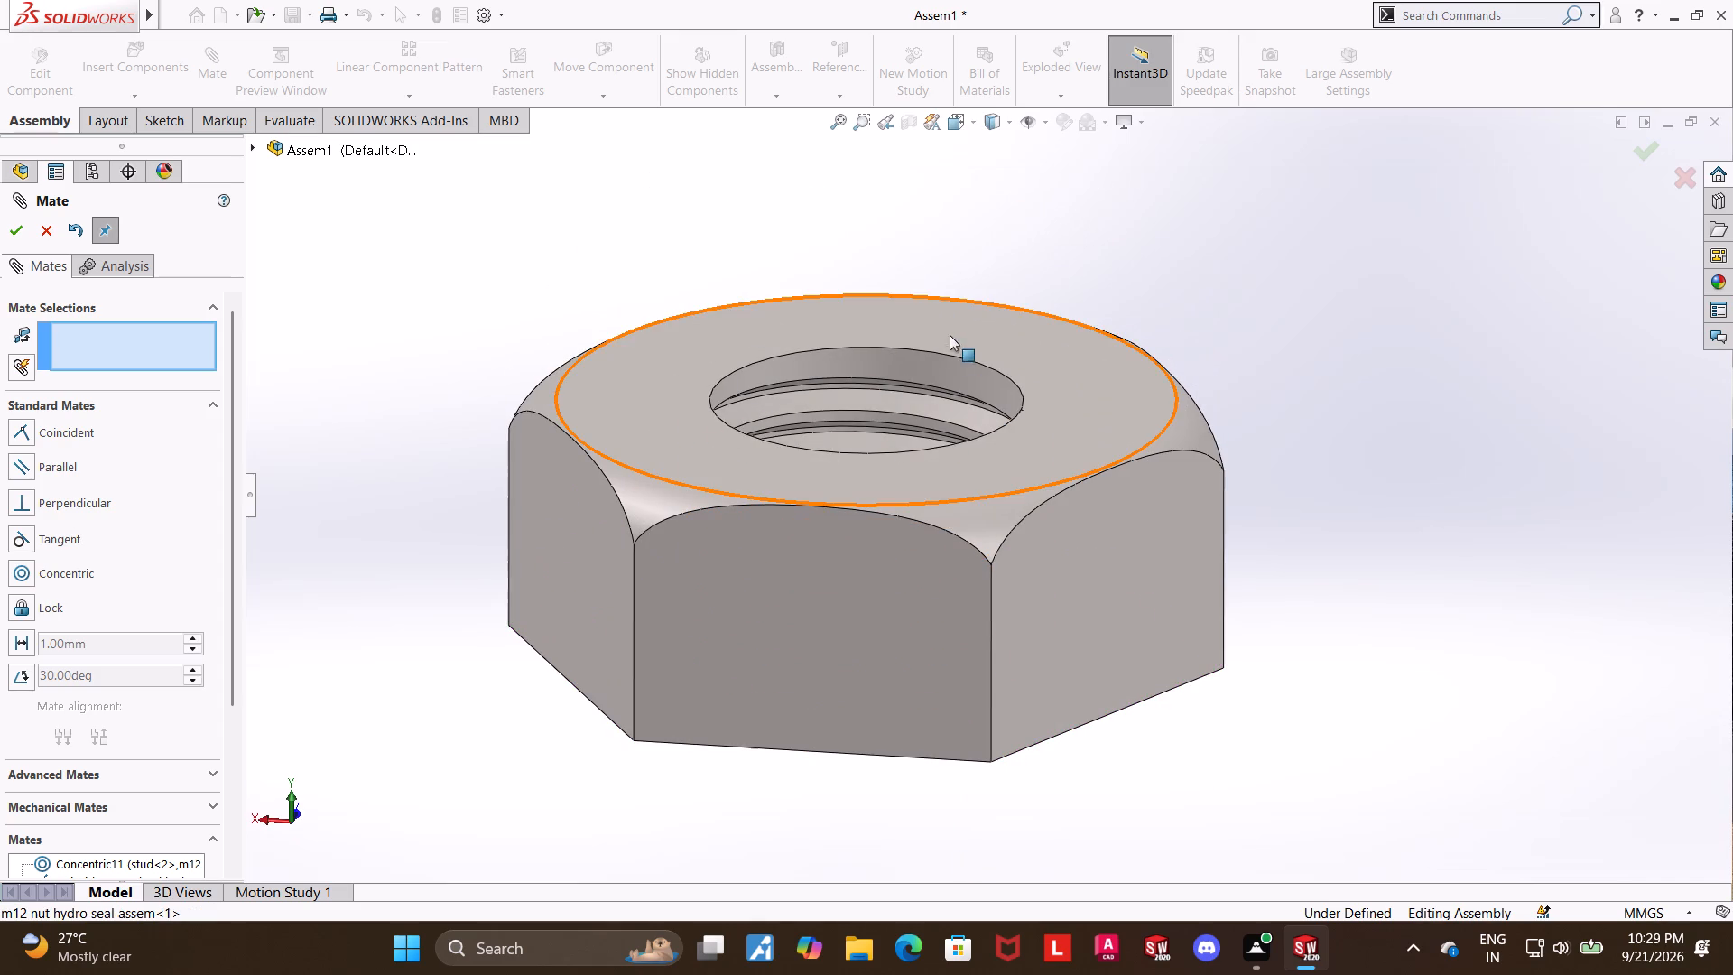
{"action": "left_click", "coordinate": [953, 356]}
{"action": "scroll", "coordinate": [953, 355], "scroll_direction": "up", "scroll_amount": 13}
{"action": "scroll", "coordinate": [1352, 530], "scroll_direction": "down", "scroll_amount": 7}
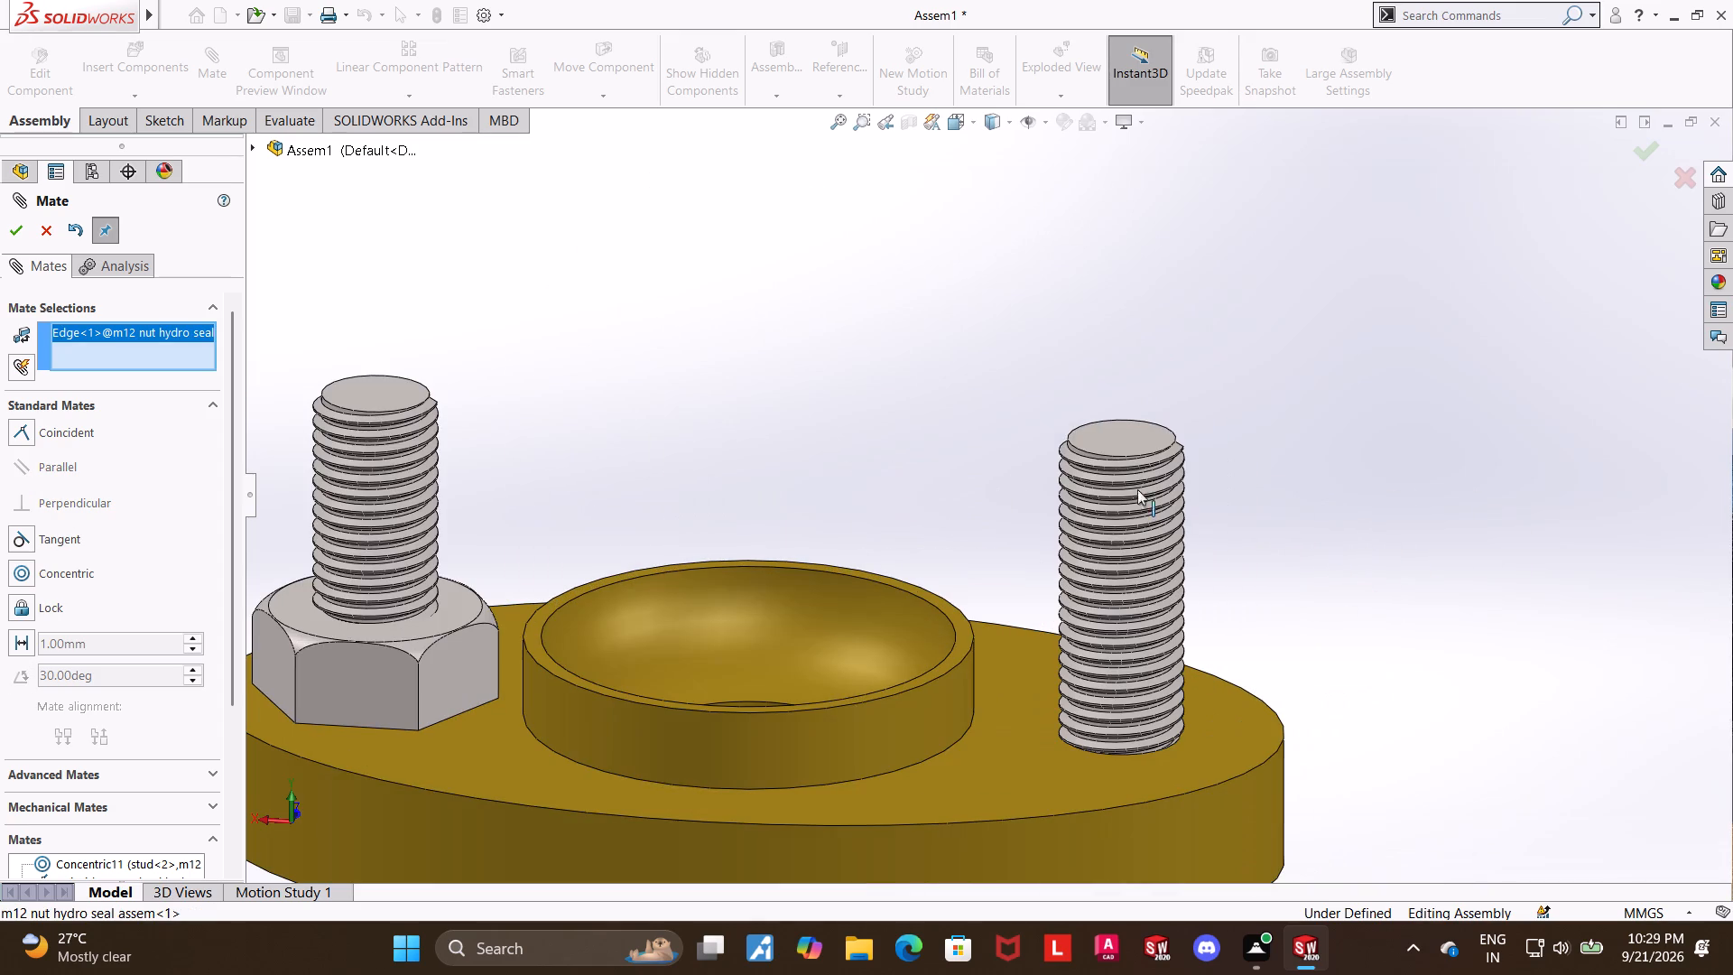
{"action": "left_click", "coordinate": [1144, 455], "text": "ctrl"}
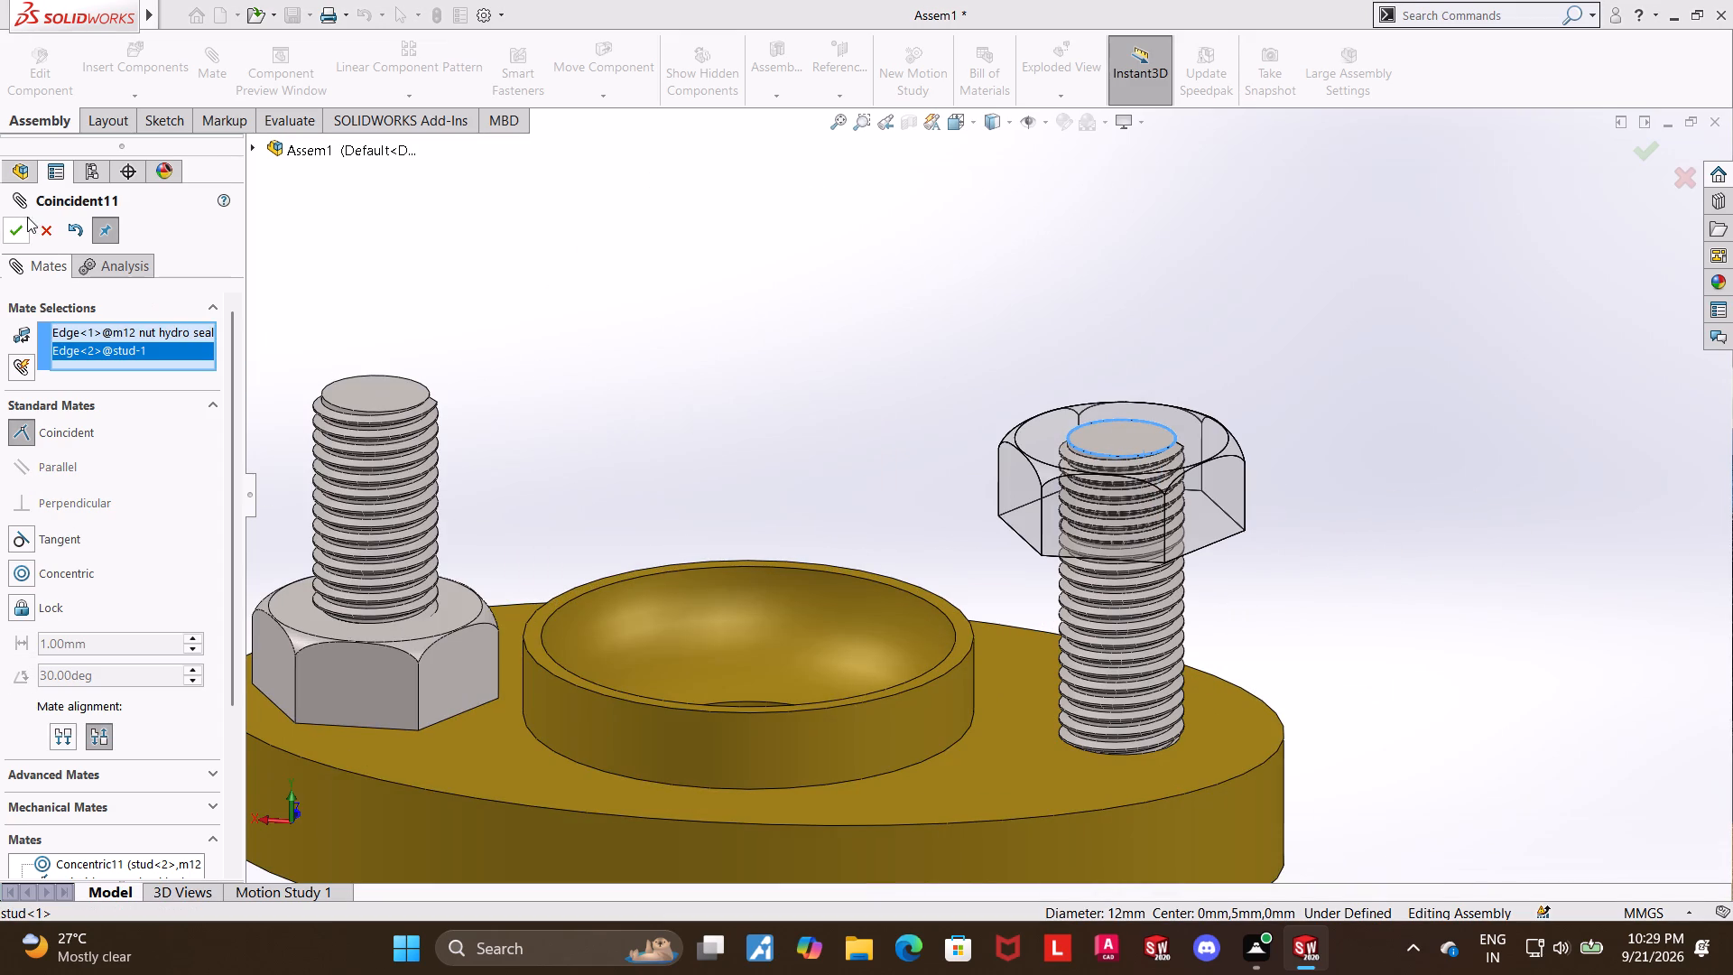
{"action": "left_click", "coordinate": [21, 565]}
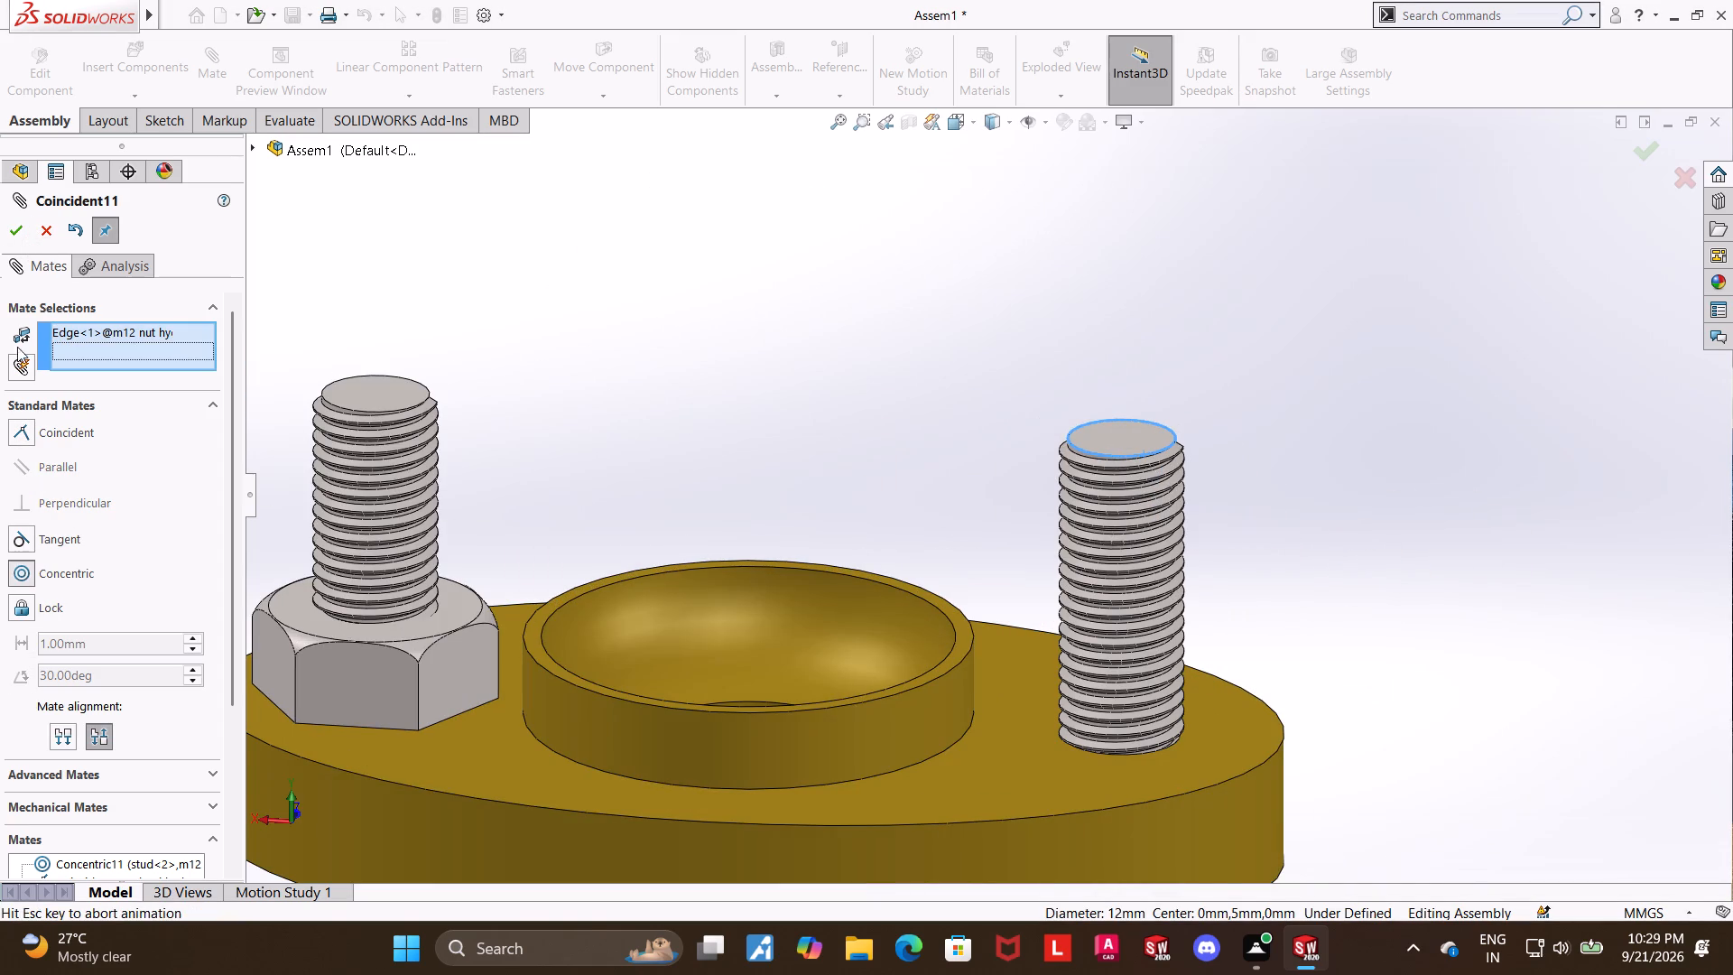
{"action": "left_click", "coordinate": [14, 233]}
Seat the nut on stud<1> with a coincident mate between its bottom face and the gland flange's top face, and finish mating.
{"action": "left_click", "coordinate": [1417, 536]}
{"action": "middle_click_drag", "start_coordinate": [1389, 316], "coordinate": [1391, 162]}
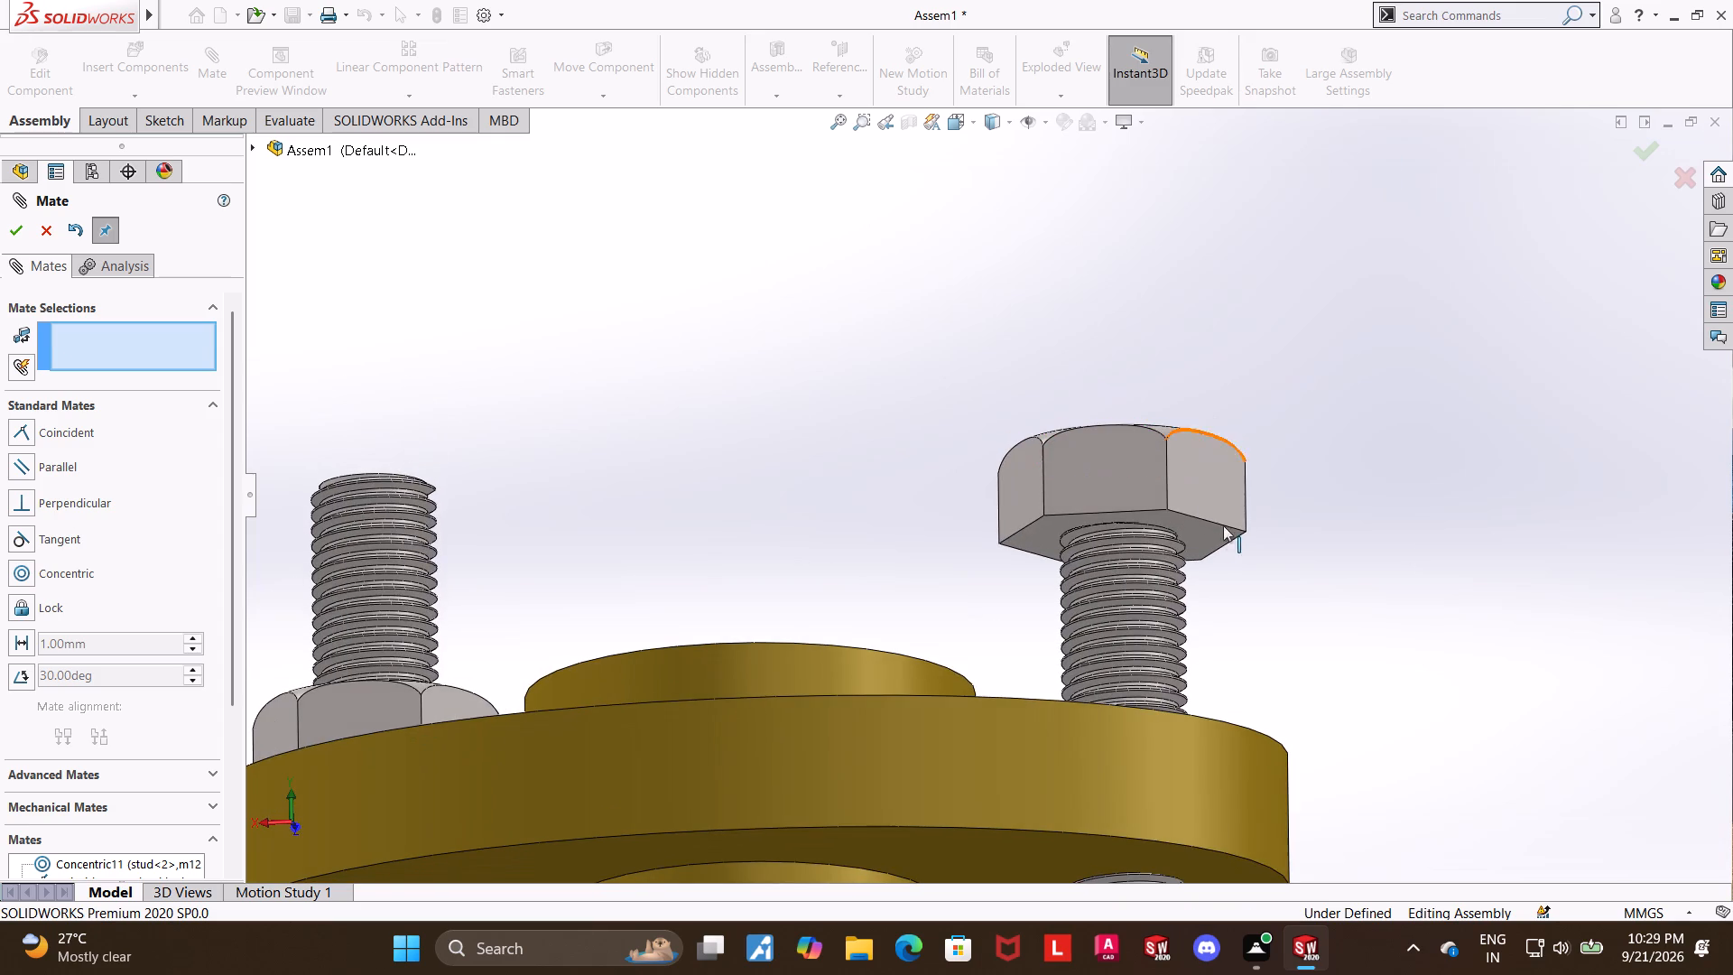
{"action": "left_click", "coordinate": [1206, 530]}
{"action": "middle_click_drag", "start_coordinate": [1414, 511], "coordinate": [1395, 731]}
{"action": "left_click", "coordinate": [1263, 620], "text": "ctrl"}
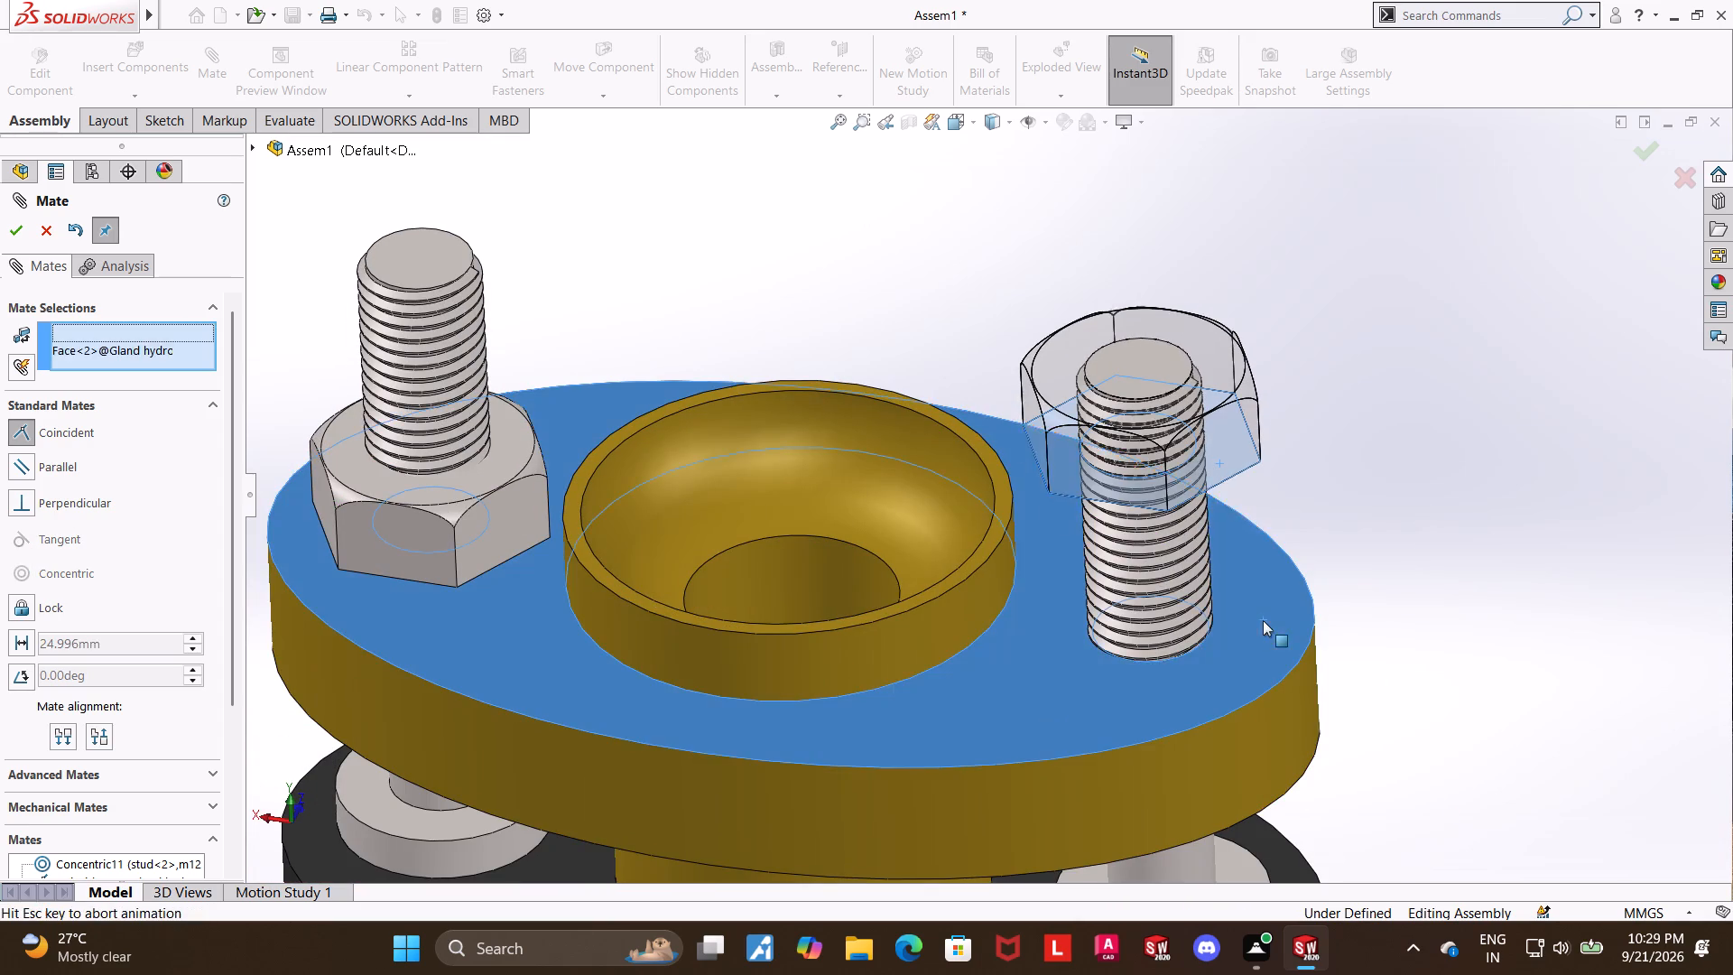
{"action": "left_click", "coordinate": [13, 237]}
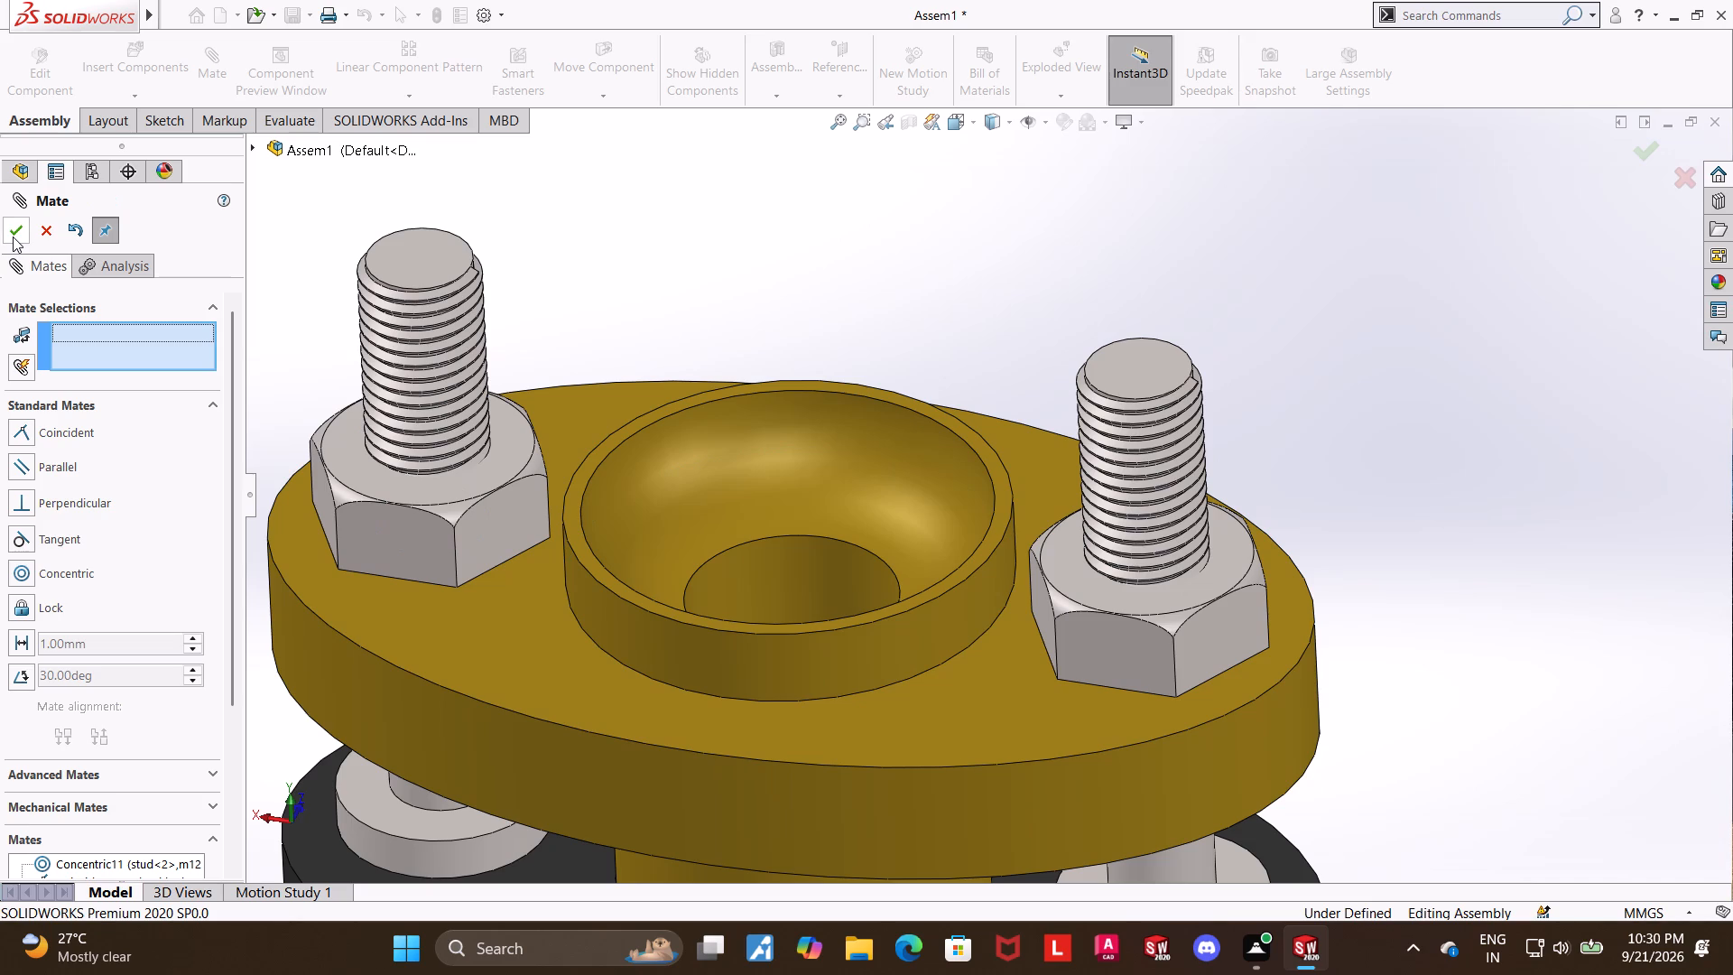
{"action": "scroll", "coordinate": [13, 237], "scroll_direction": "up", "scroll_amount": 7}
{"action": "left_click", "coordinate": [40, 228]}
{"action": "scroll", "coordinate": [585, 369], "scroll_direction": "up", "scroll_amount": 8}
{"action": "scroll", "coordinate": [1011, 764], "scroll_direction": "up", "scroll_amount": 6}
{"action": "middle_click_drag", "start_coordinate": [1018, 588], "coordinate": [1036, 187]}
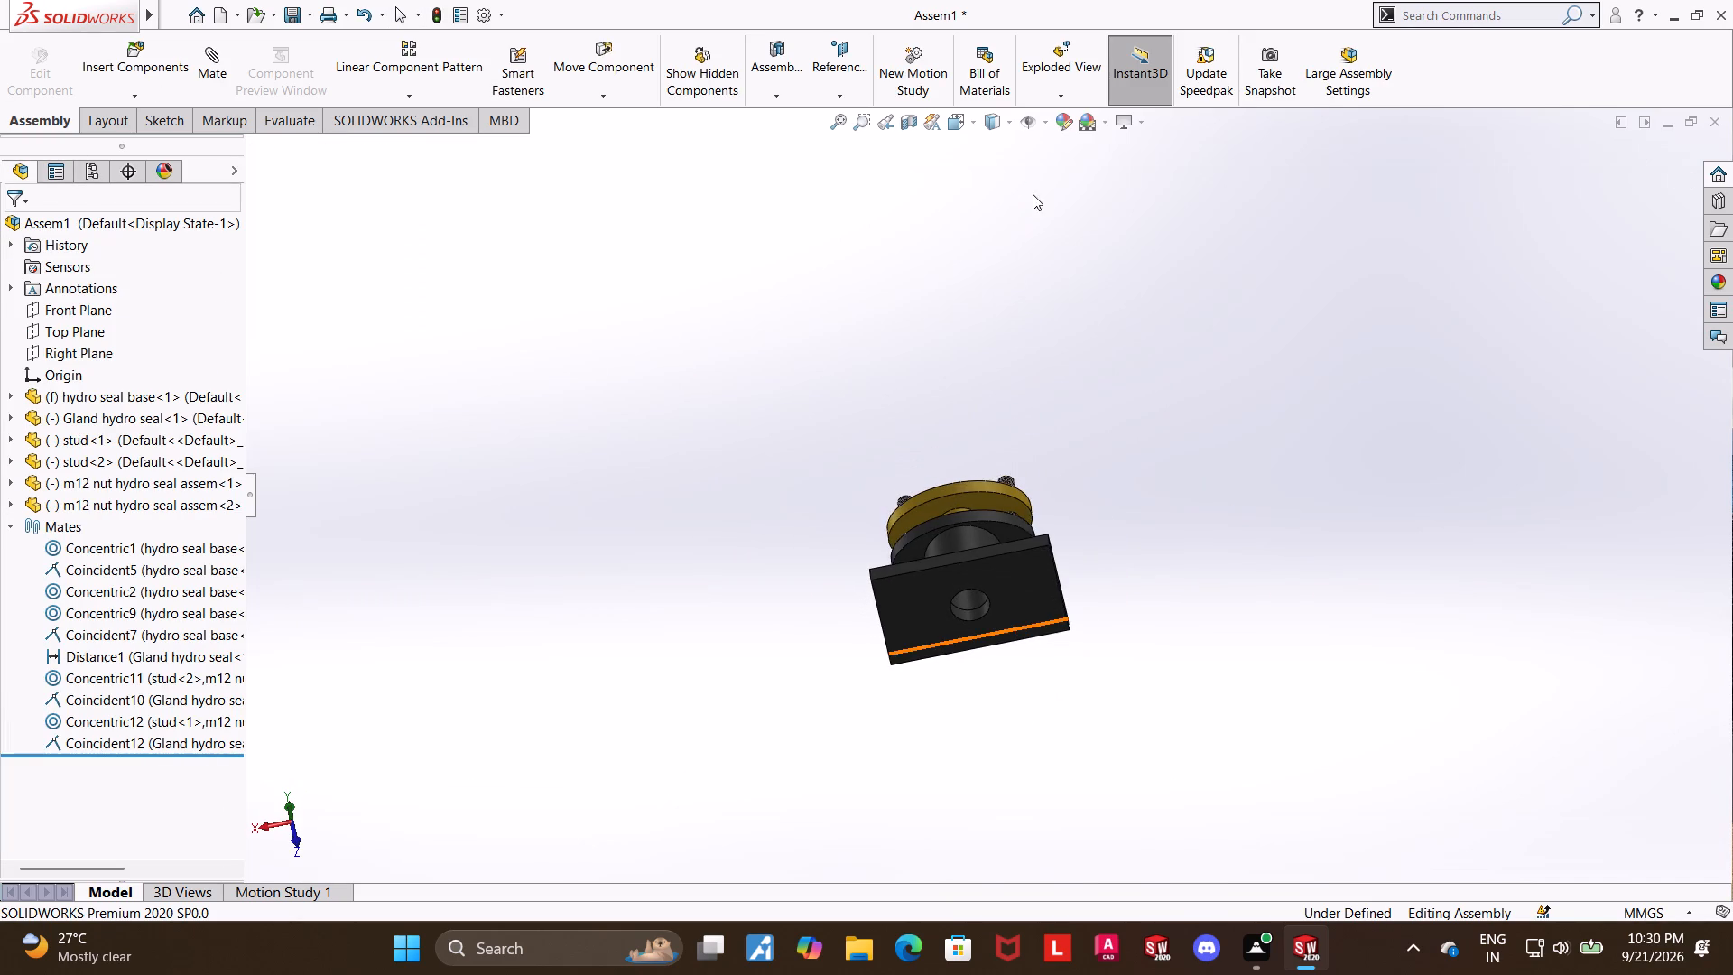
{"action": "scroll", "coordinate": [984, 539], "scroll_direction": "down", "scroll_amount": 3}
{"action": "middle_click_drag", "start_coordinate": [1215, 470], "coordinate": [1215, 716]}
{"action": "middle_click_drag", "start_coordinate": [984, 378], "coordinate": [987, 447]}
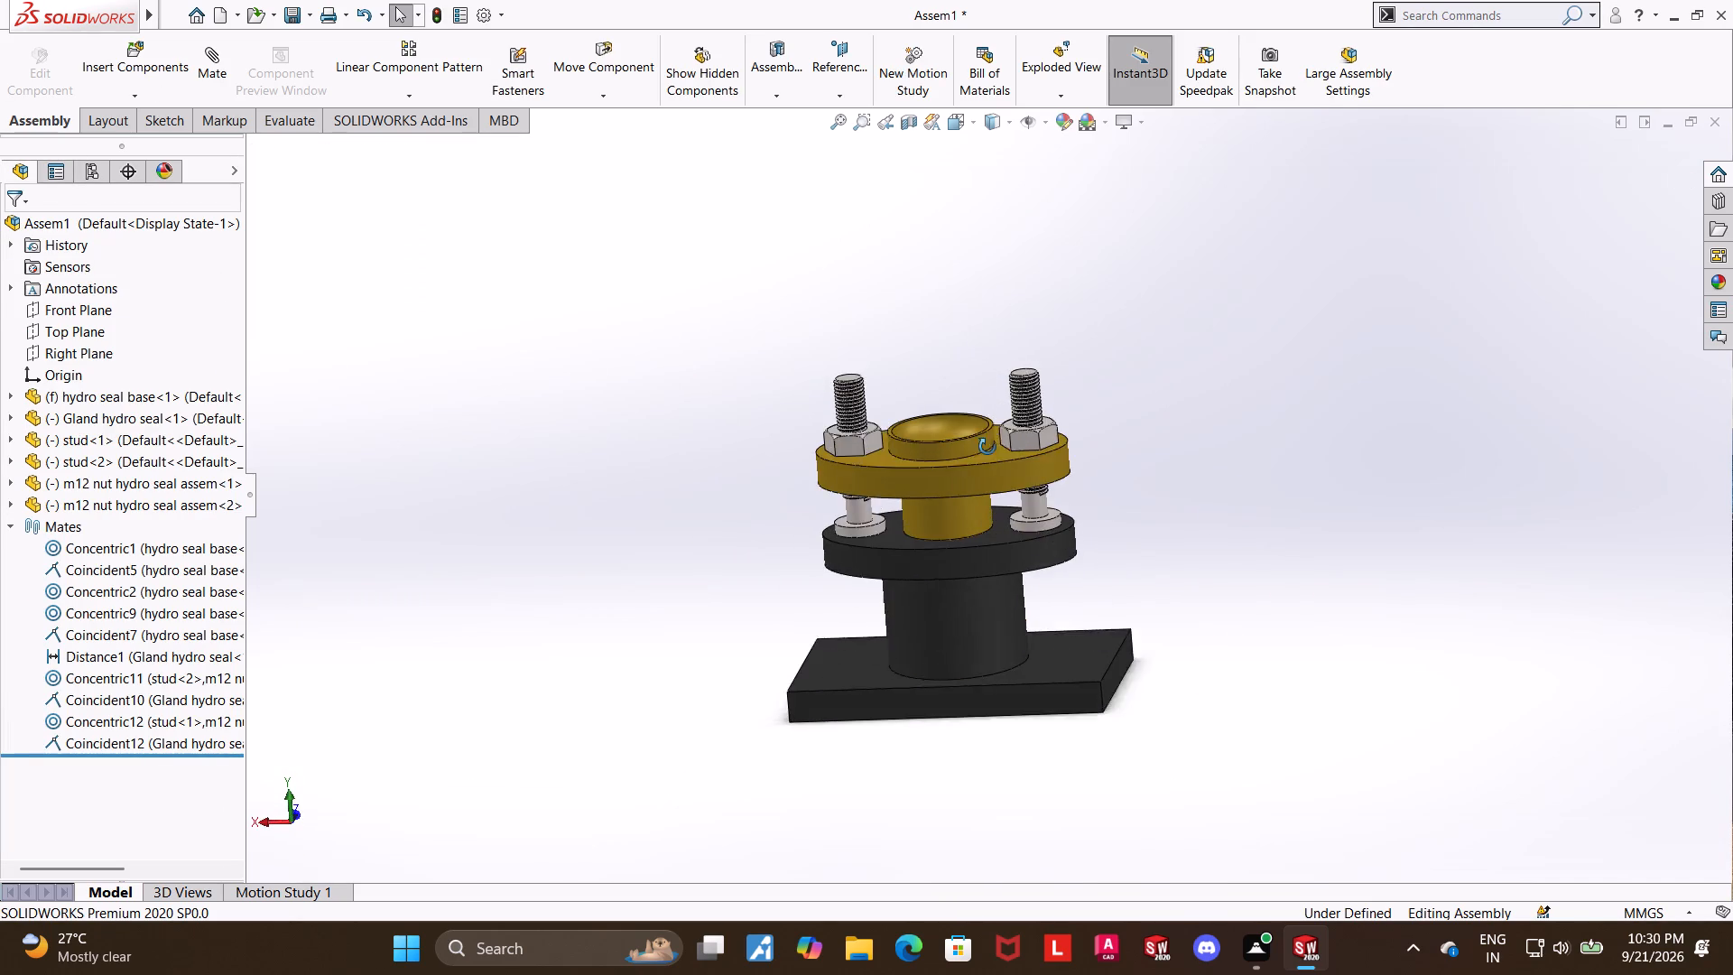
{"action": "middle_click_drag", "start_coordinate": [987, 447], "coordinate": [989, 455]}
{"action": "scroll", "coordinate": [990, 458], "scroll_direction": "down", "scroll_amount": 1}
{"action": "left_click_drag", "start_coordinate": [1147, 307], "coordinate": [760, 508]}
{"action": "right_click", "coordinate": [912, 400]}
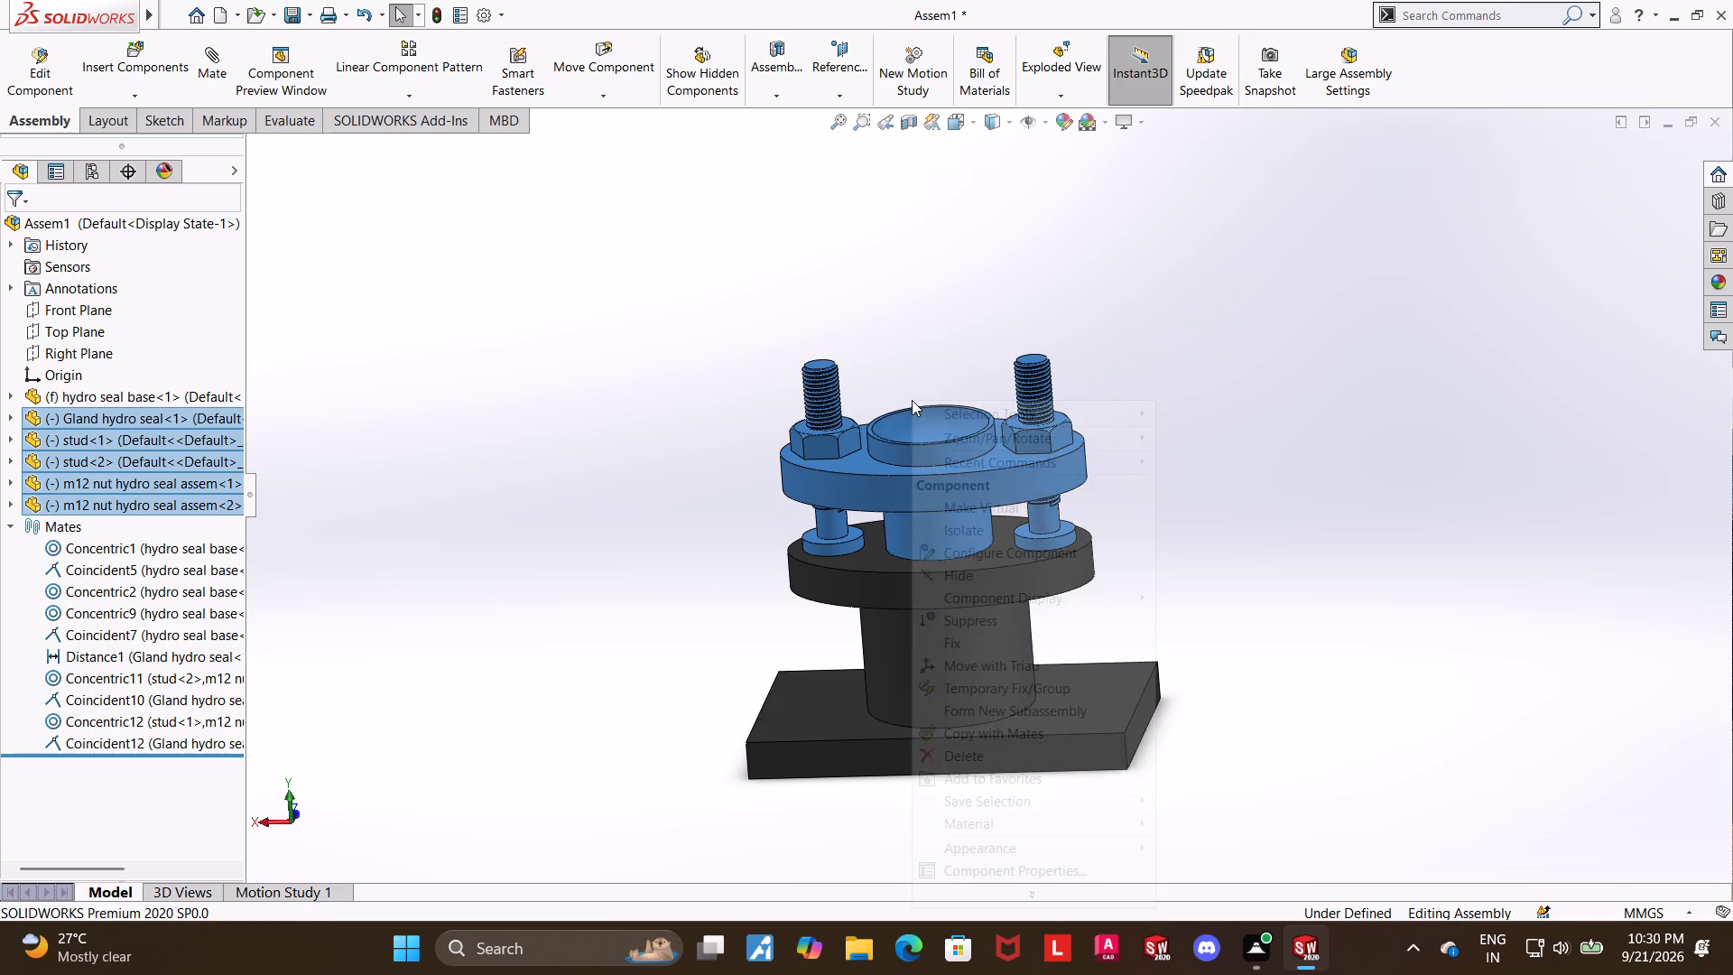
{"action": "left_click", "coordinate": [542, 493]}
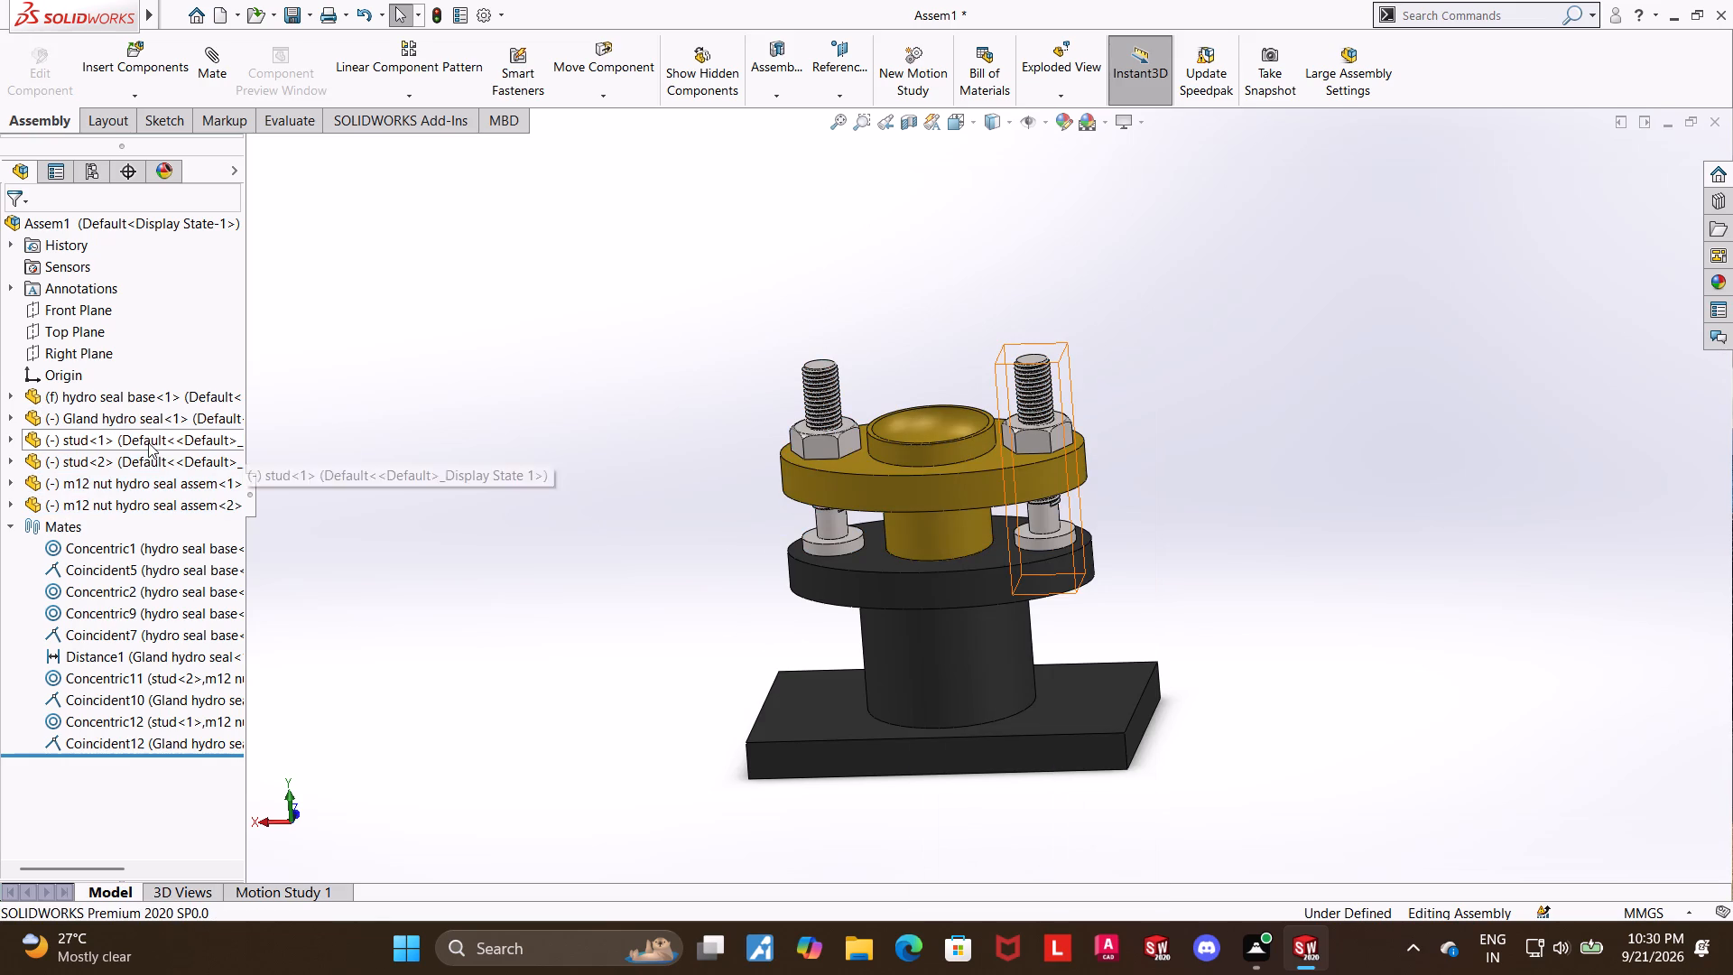
Hide the gland, both studs and both M12 nuts so that only the base is displayed.
{"action": "left_click", "coordinate": [109, 421]}
{"action": "left_click", "coordinate": [99, 439], "text": "ctrl"}
{"action": "left_click", "coordinate": [100, 459], "text": "ctrl"}
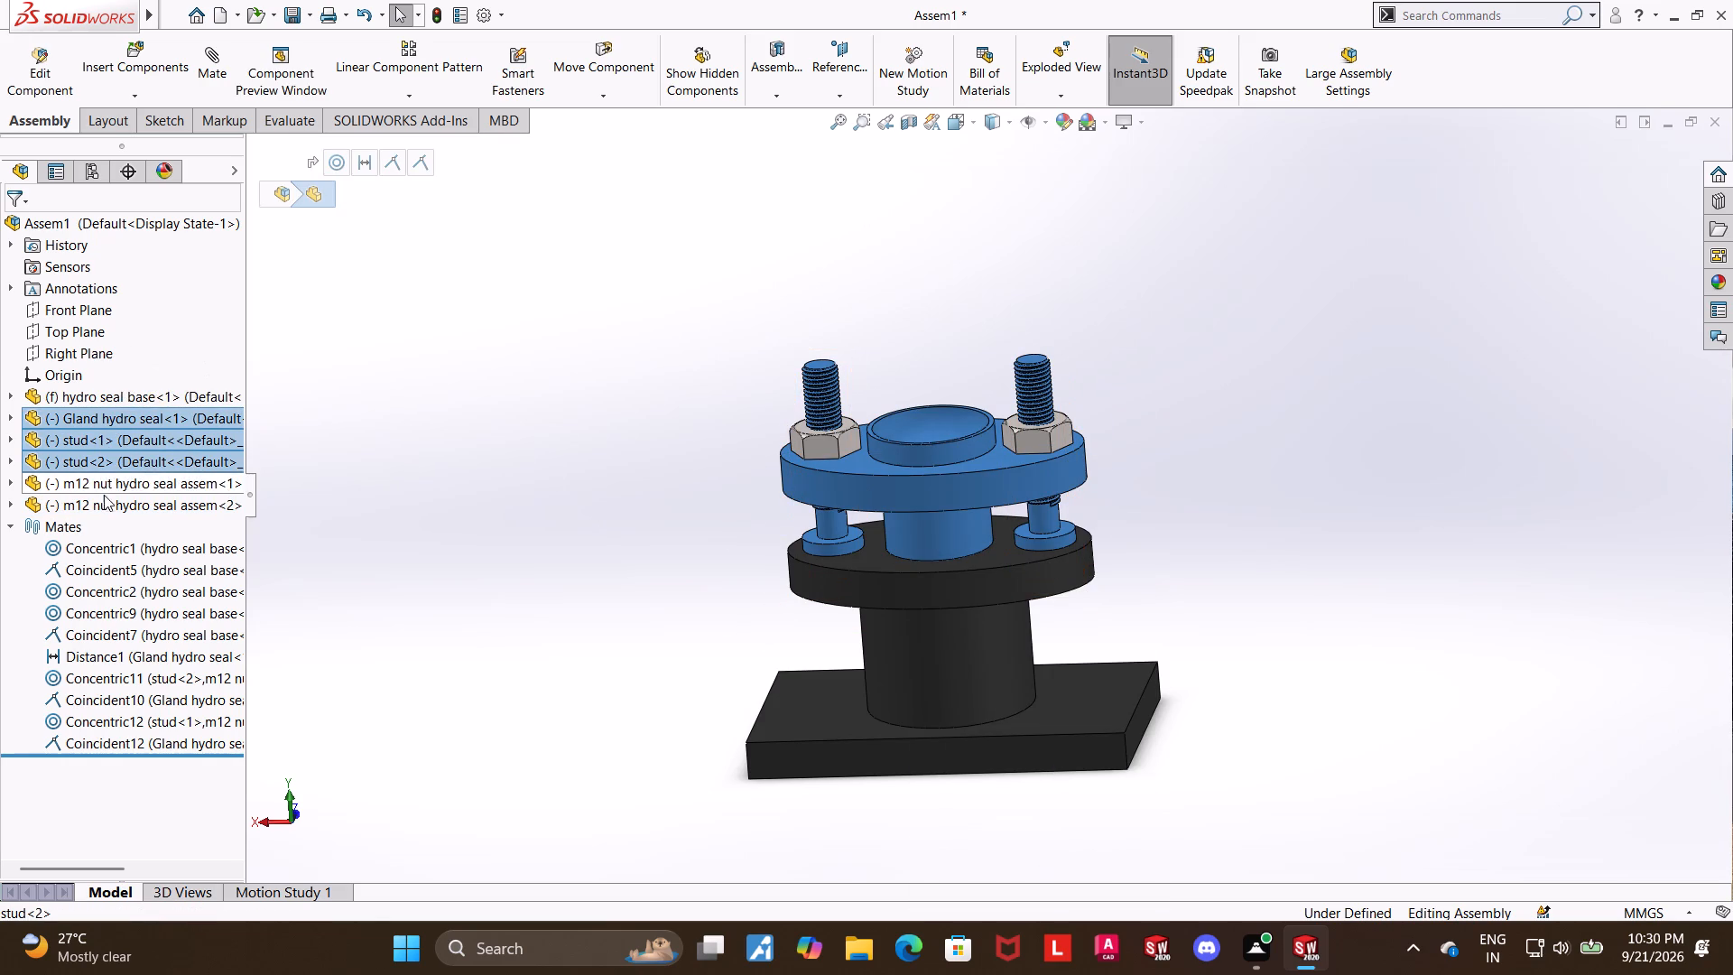
{"action": "left_click", "coordinate": [103, 487], "text": "ctrl"}
{"action": "left_click", "coordinate": [107, 502], "text": "ctrl"}
{"action": "right_click", "coordinate": [107, 502]}
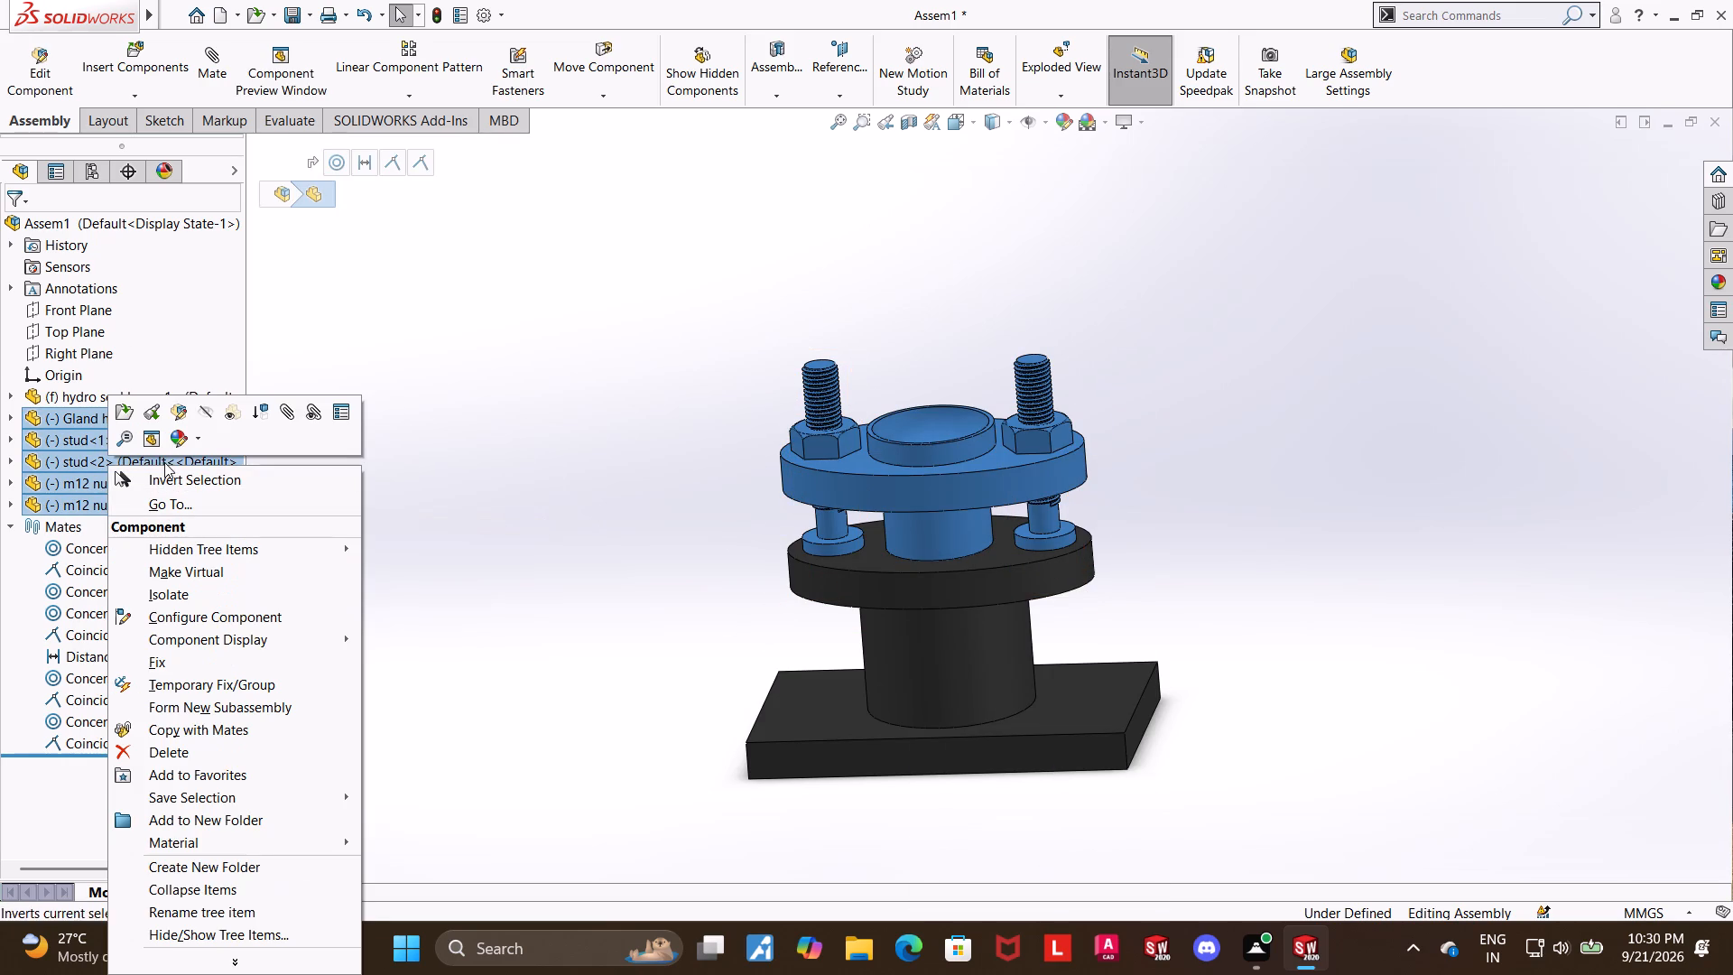
{"action": "left_click", "coordinate": [202, 416]}
{"action": "left_click", "coordinate": [1201, 442]}
Insert the bush hydro seal part into the assembly beside the base.
{"action": "middle_click_drag", "start_coordinate": [1164, 406], "coordinate": [1170, 539]}
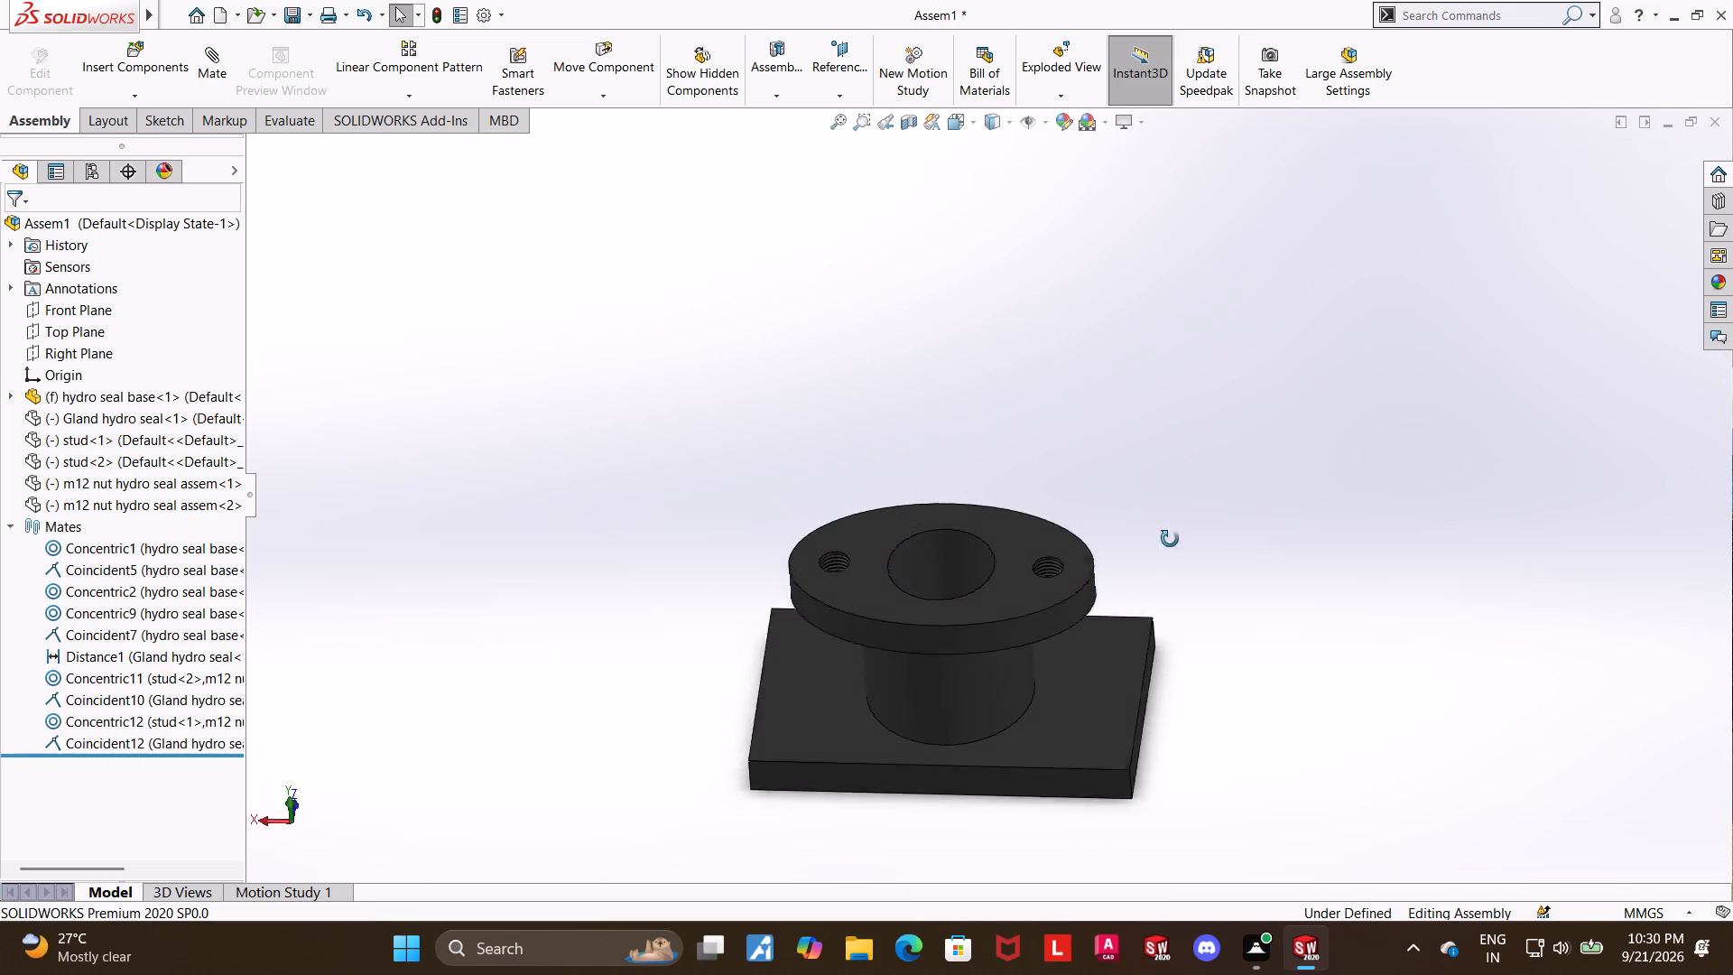
{"action": "middle_click_drag", "start_coordinate": [1170, 539], "coordinate": [1172, 571]}
{"action": "left_click", "coordinate": [103, 68]}
{"action": "scroll", "coordinate": [82, 556], "scroll_direction": "down", "scroll_amount": 3}
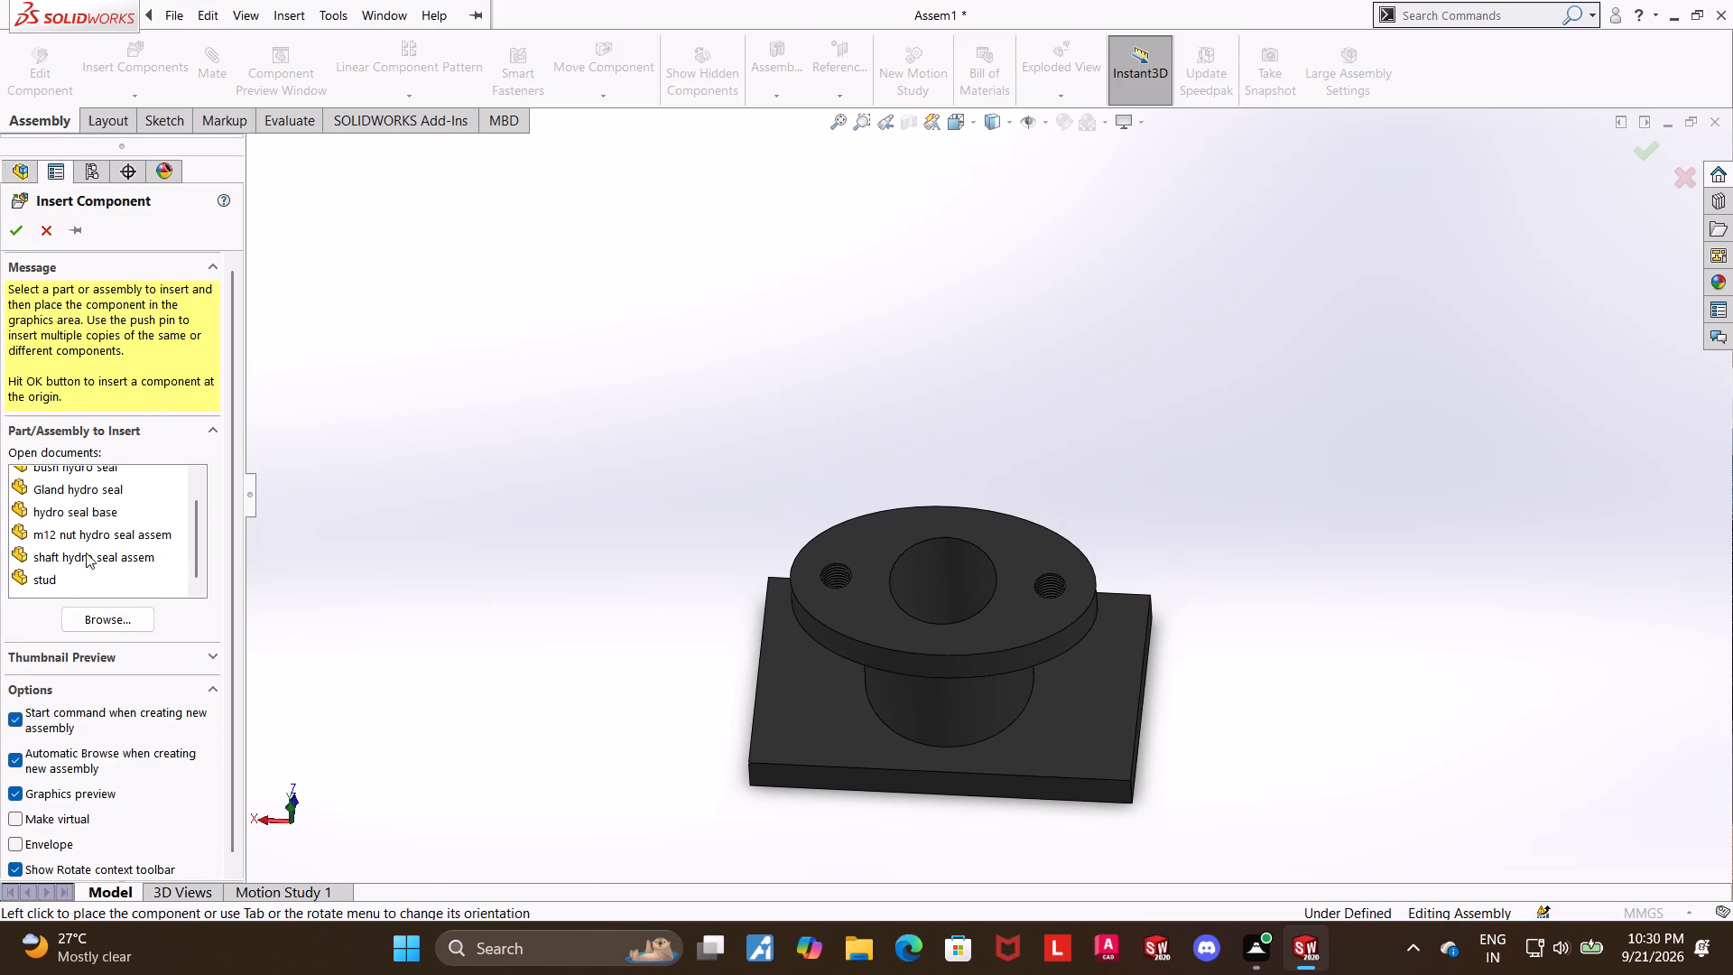
{"action": "scroll", "coordinate": [71, 534], "scroll_direction": "up", "scroll_amount": 3}
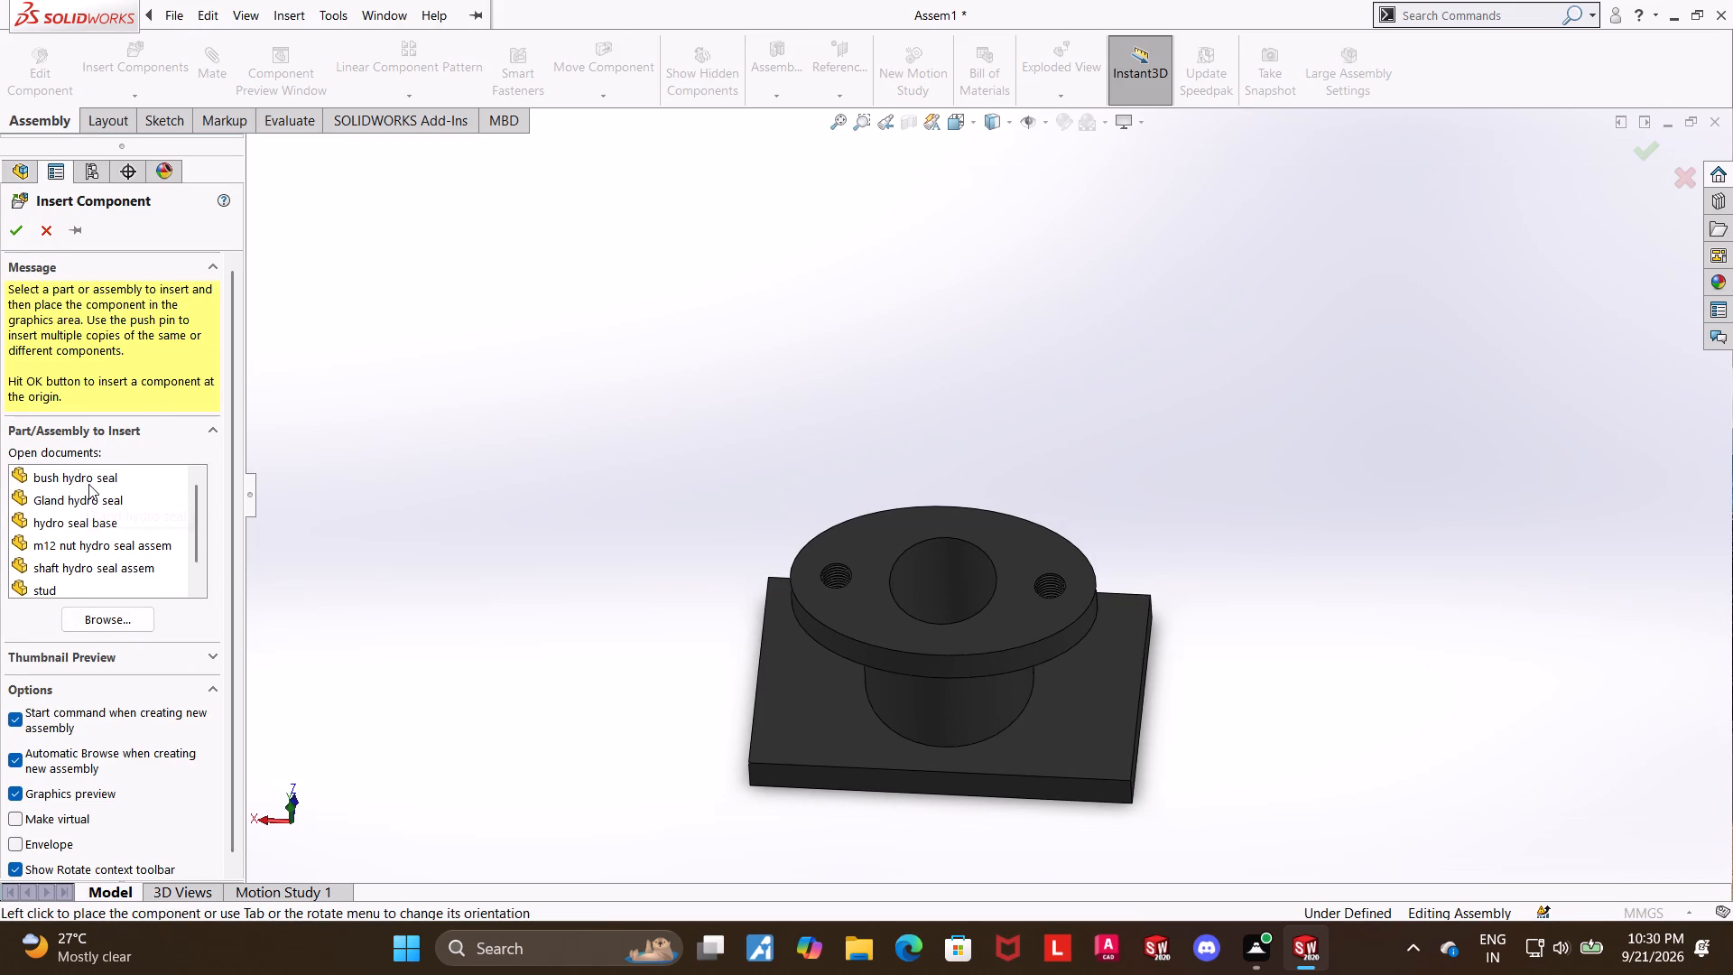
{"action": "left_click", "coordinate": [91, 470]}
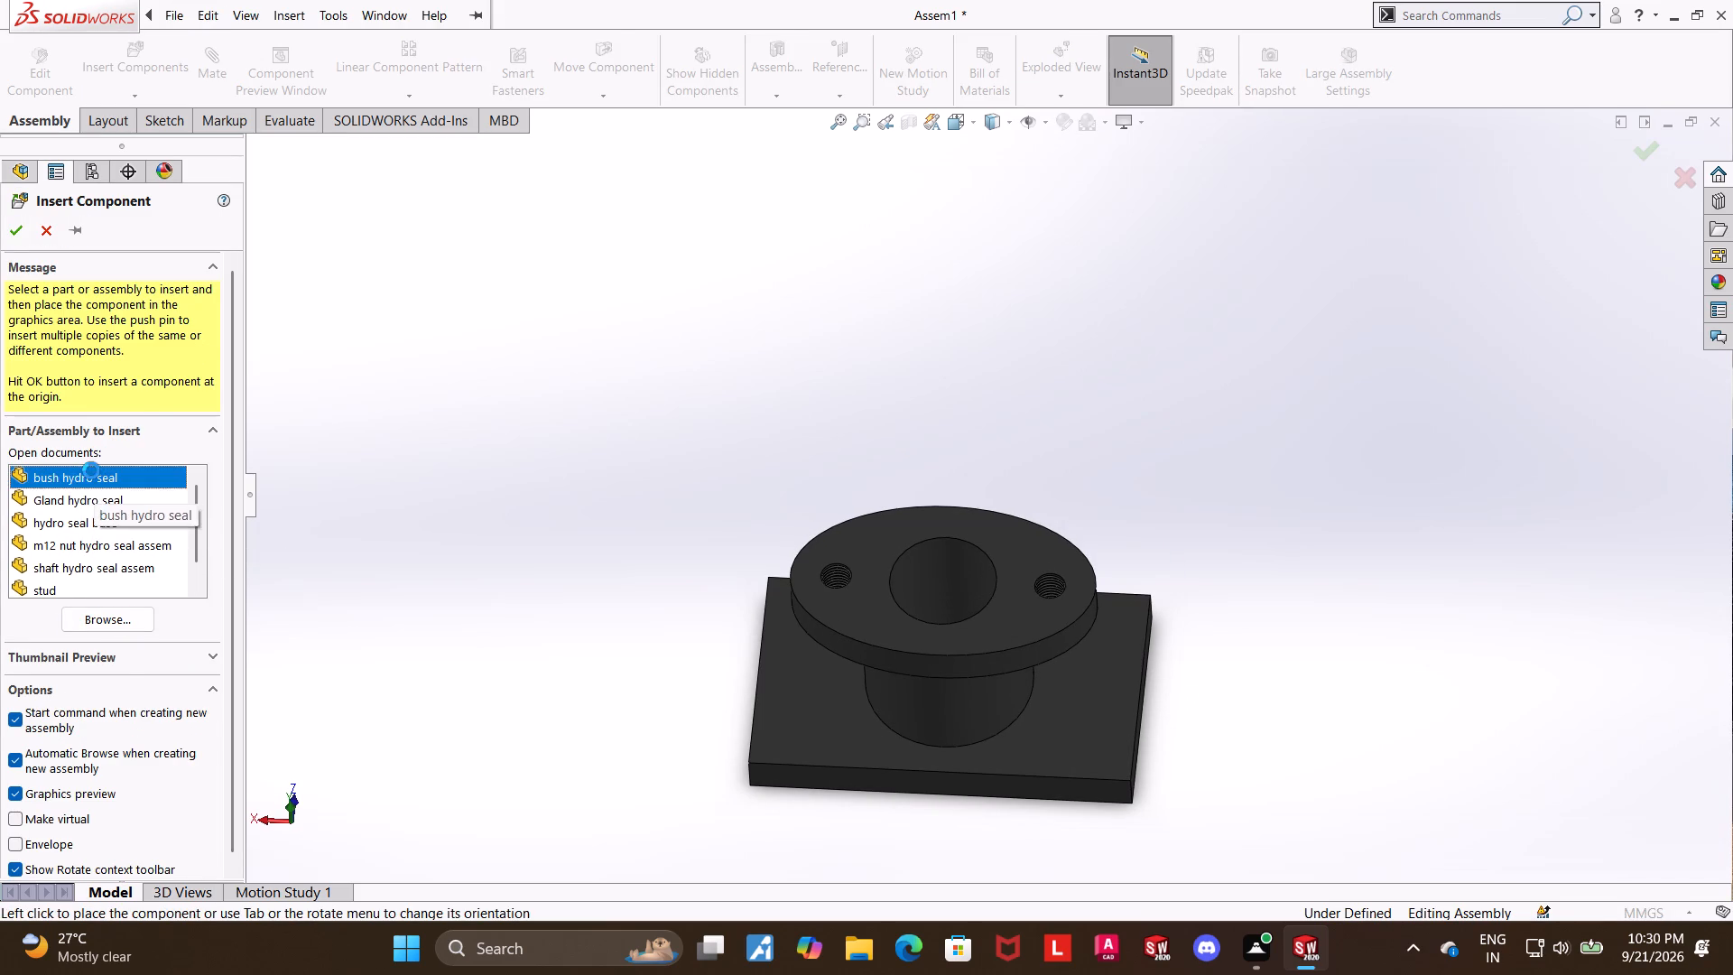
{"action": "left_click", "coordinate": [1156, 439]}
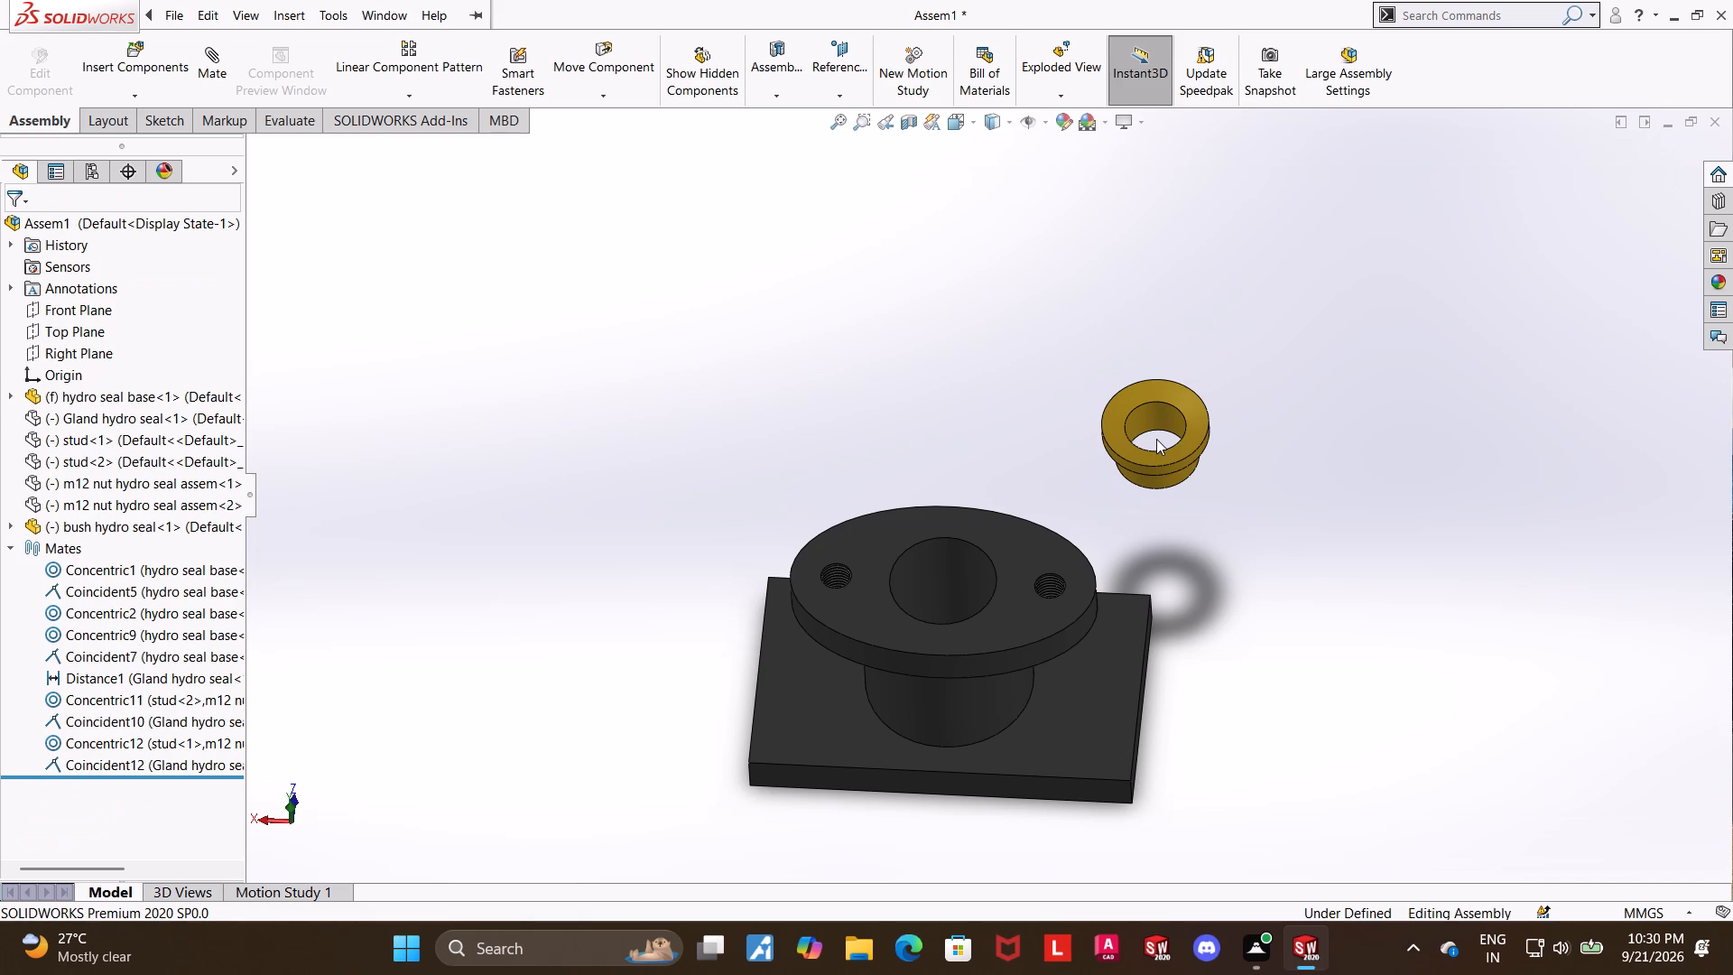
Add a concentric mate between the bush's outer cylindrical face below its collar and the base's smaller lower bore.
{"action": "scroll", "coordinate": [1274, 413], "scroll_direction": "down", "scroll_amount": 2}
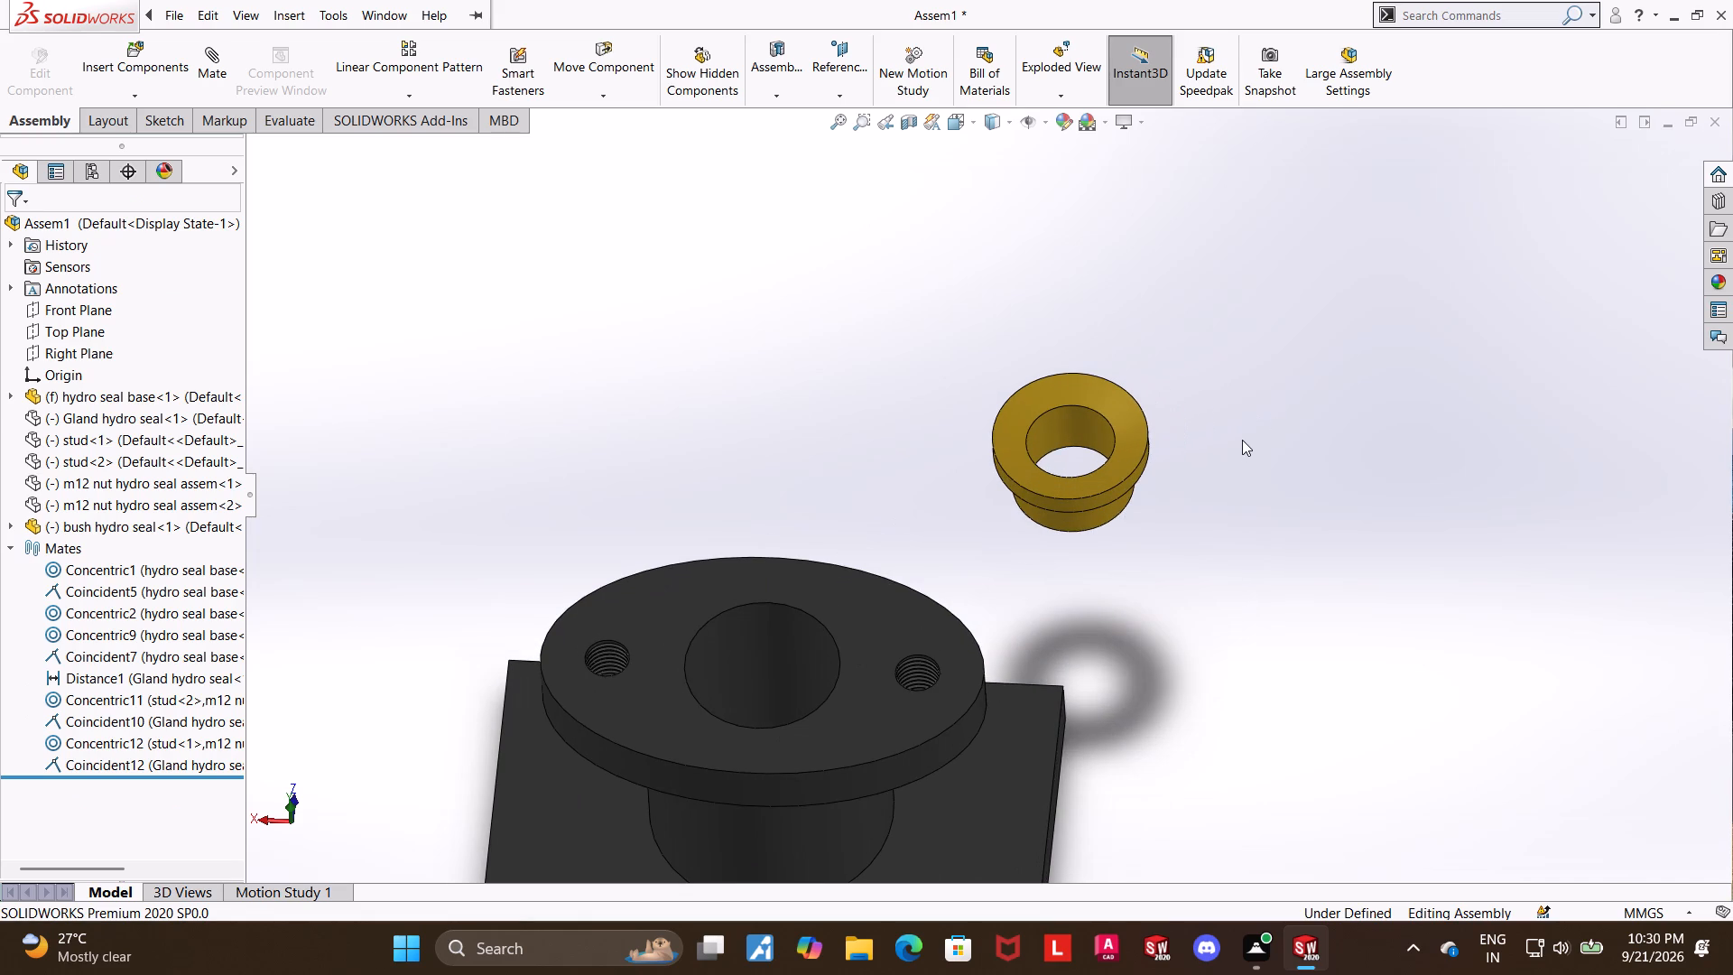
{"action": "middle_click_drag", "start_coordinate": [1187, 481], "coordinate": [1182, 379]}
{"action": "left_click", "coordinate": [1098, 515]}
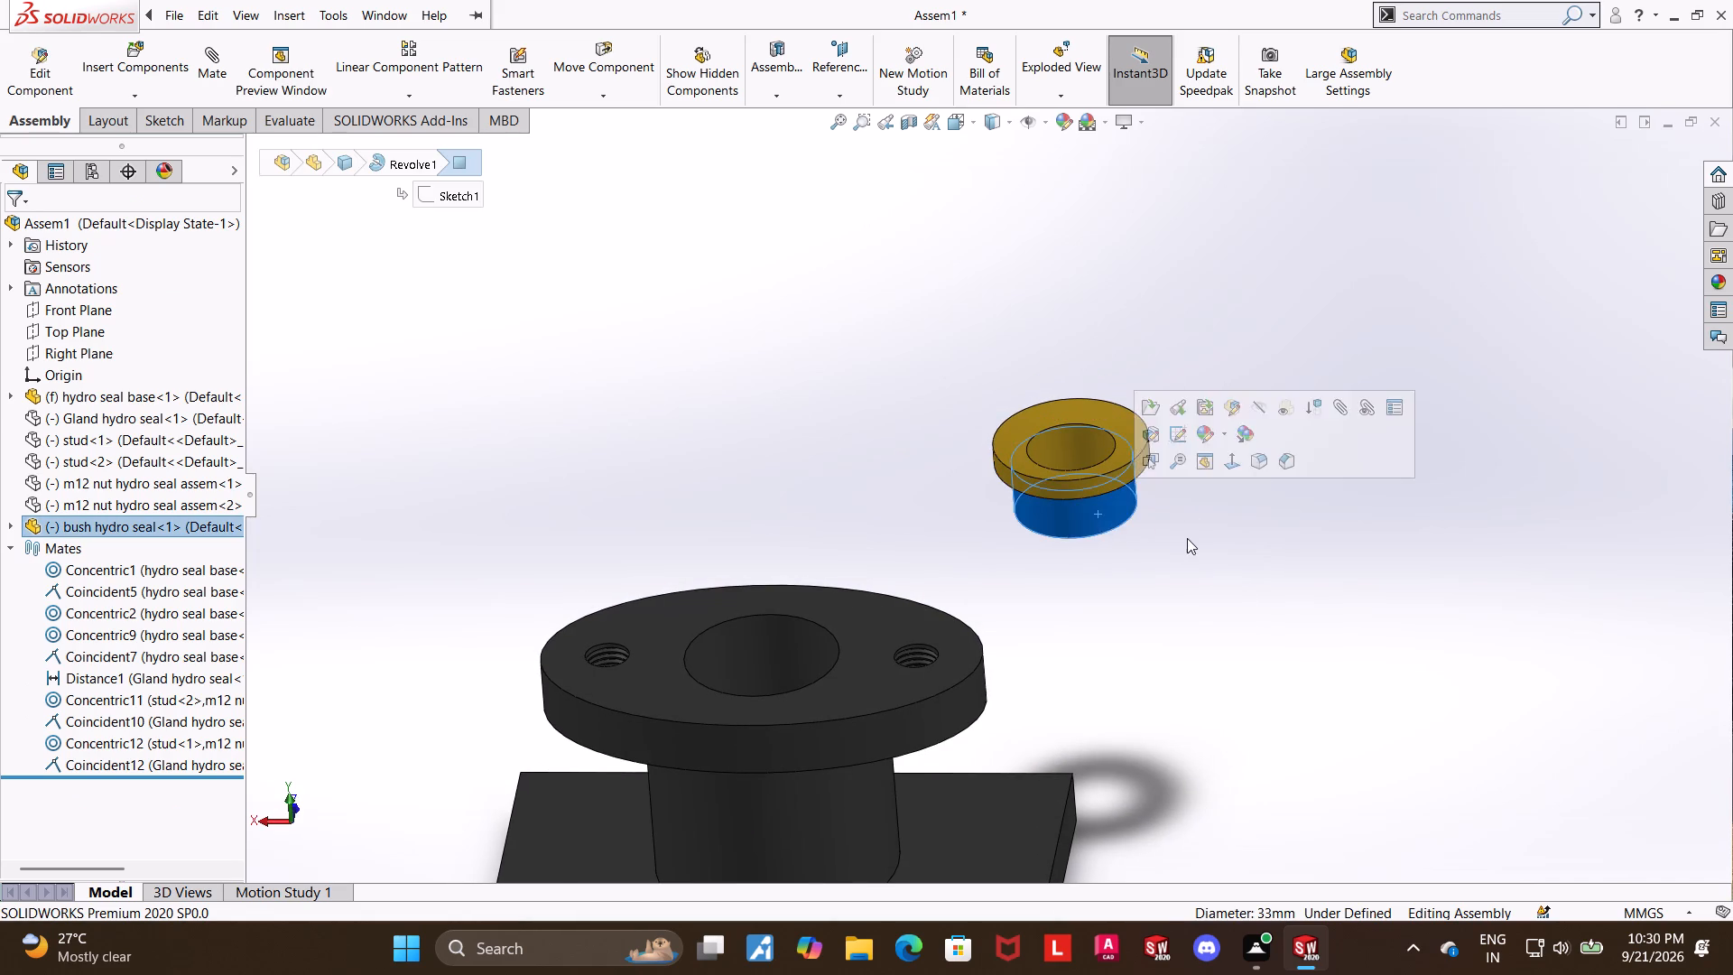
{"action": "scroll", "coordinate": [1193, 549], "scroll_direction": "up", "scroll_amount": 1}
{"action": "middle_click_drag", "start_coordinate": [1200, 606], "coordinate": [1213, 775]}
{"action": "scroll", "coordinate": [812, 698], "scroll_direction": "down", "scroll_amount": 4}
{"action": "left_click", "coordinate": [825, 685], "text": "ctrl"}
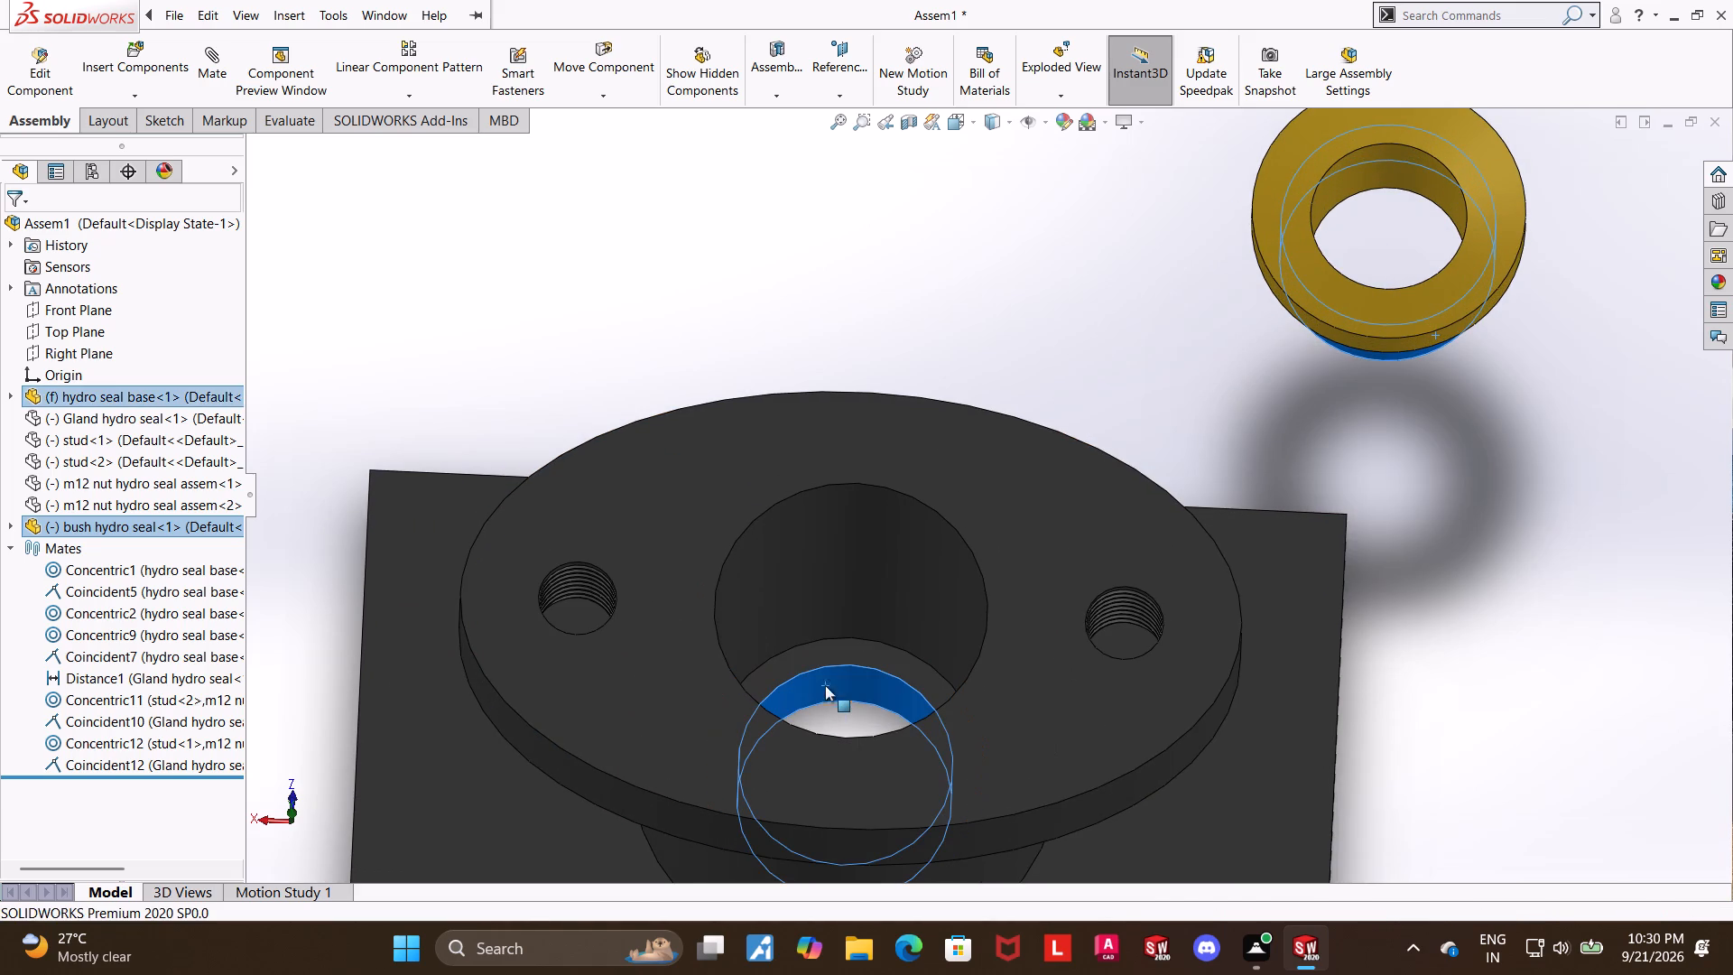
{"action": "left_click", "coordinate": [606, 225]}
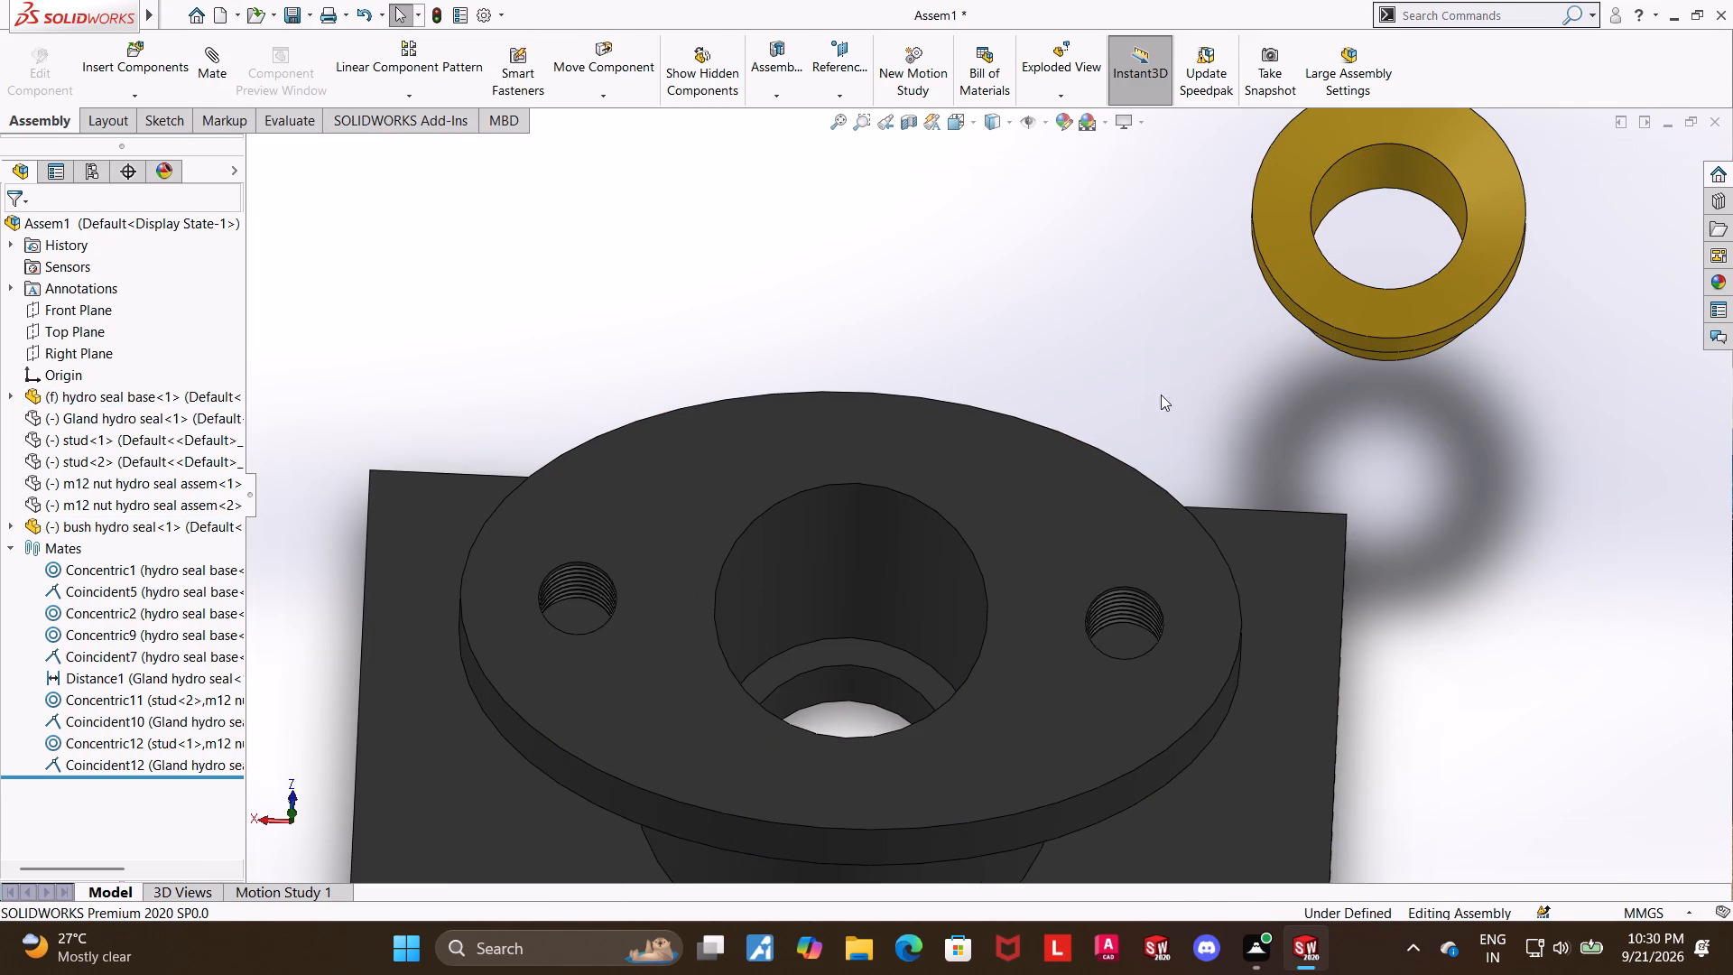
{"action": "left_click", "coordinate": [824, 675]}
{"action": "middle_click_drag", "start_coordinate": [1478, 428], "coordinate": [1478, 357]}
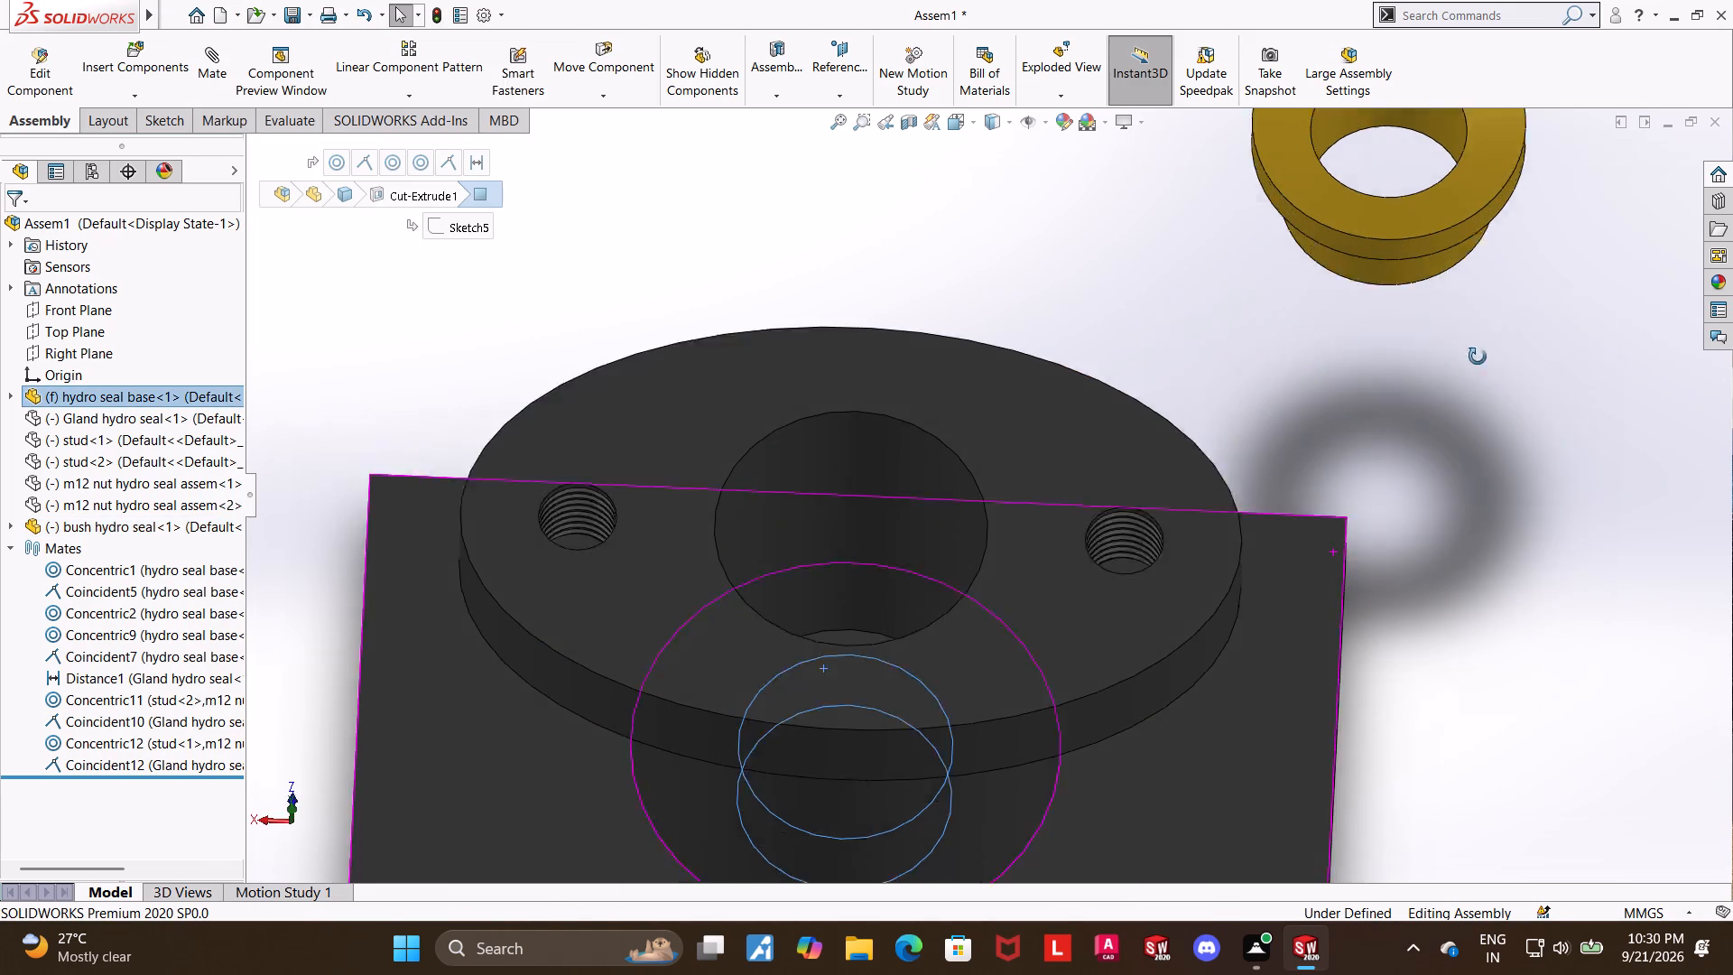
{"action": "middle_click_drag", "start_coordinate": [1478, 357], "coordinate": [1480, 278]}
{"action": "left_click", "coordinate": [1395, 123], "text": "ctrl"}
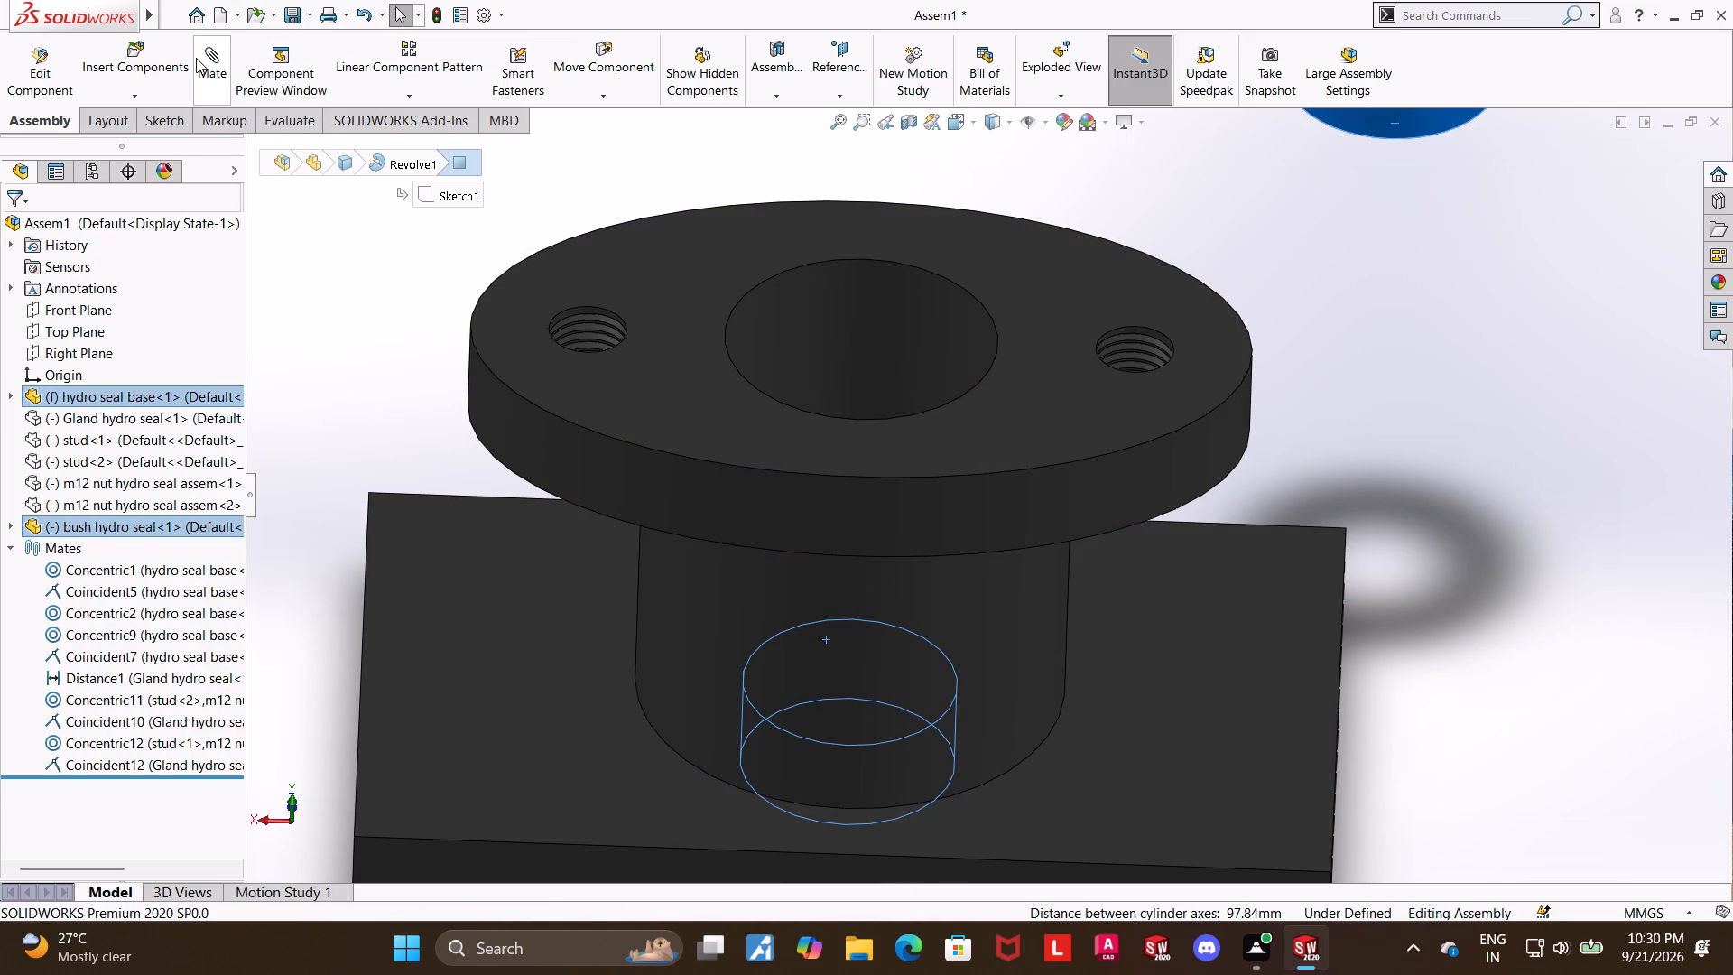
{"action": "left_click", "coordinate": [196, 58]}
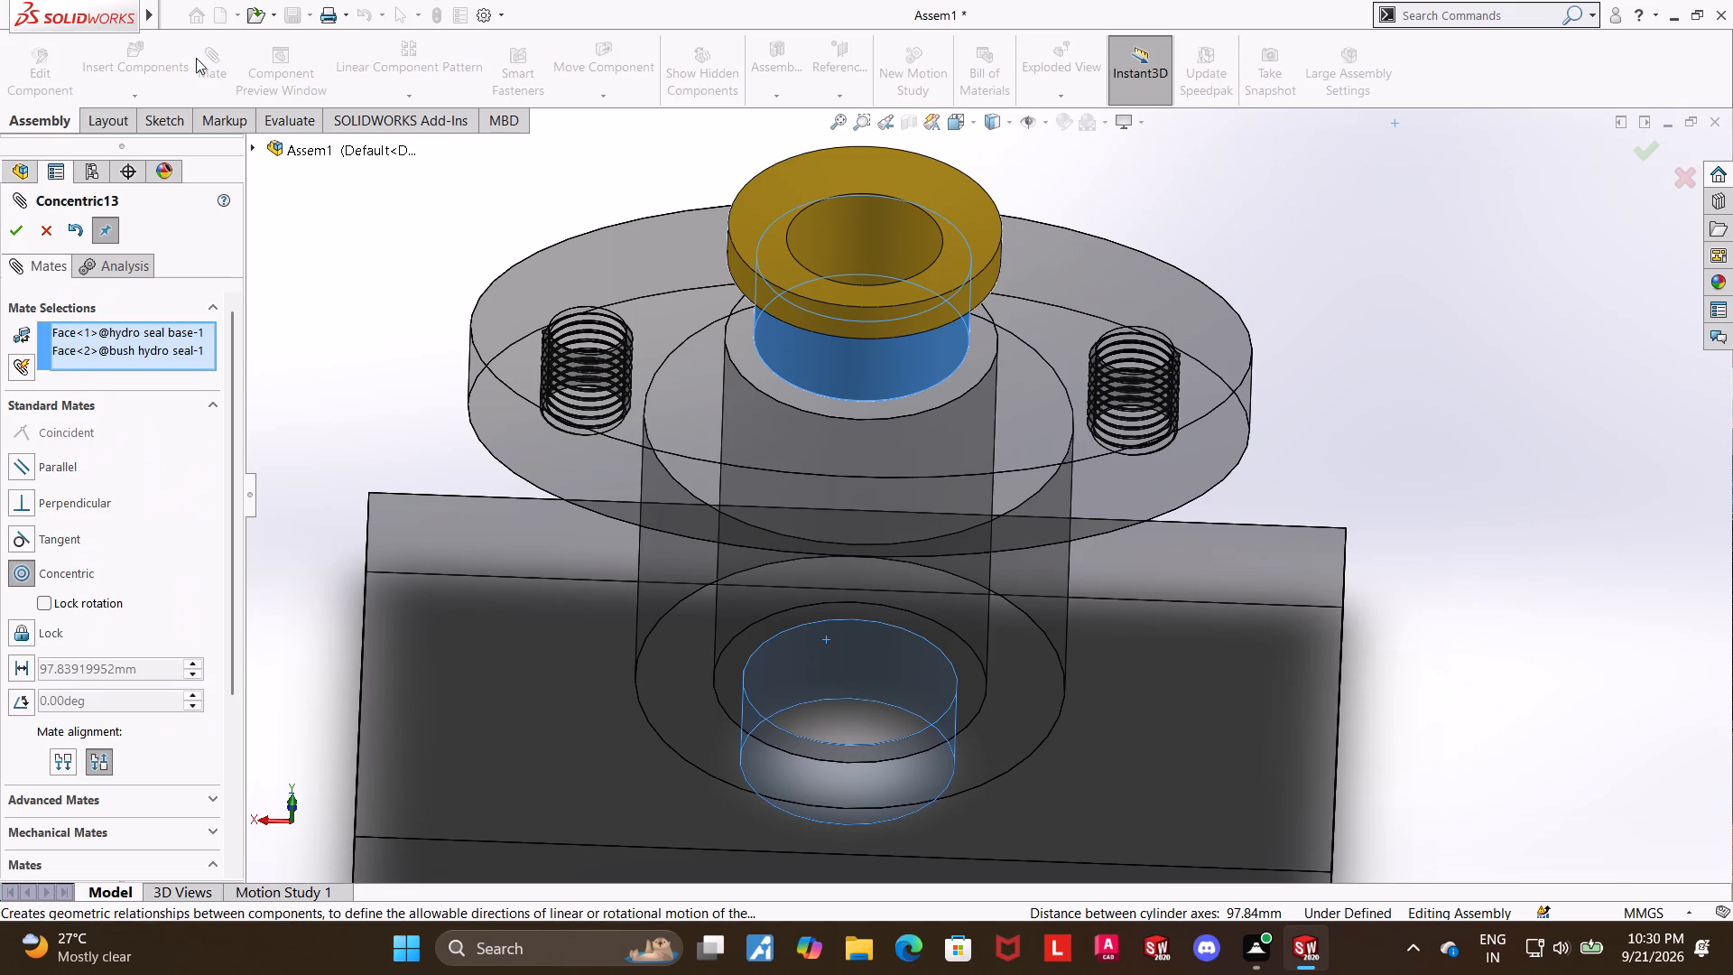
{"action": "left_click", "coordinate": [7, 233]}
Seat the bush inside the base with a coincident mate between its collar's underside and the bore's internal step face, and finish mating.
{"action": "scroll", "coordinate": [1119, 405], "scroll_direction": "up", "scroll_amount": 1}
{"action": "middle_click_drag", "start_coordinate": [1129, 147], "coordinate": [1140, 92]}
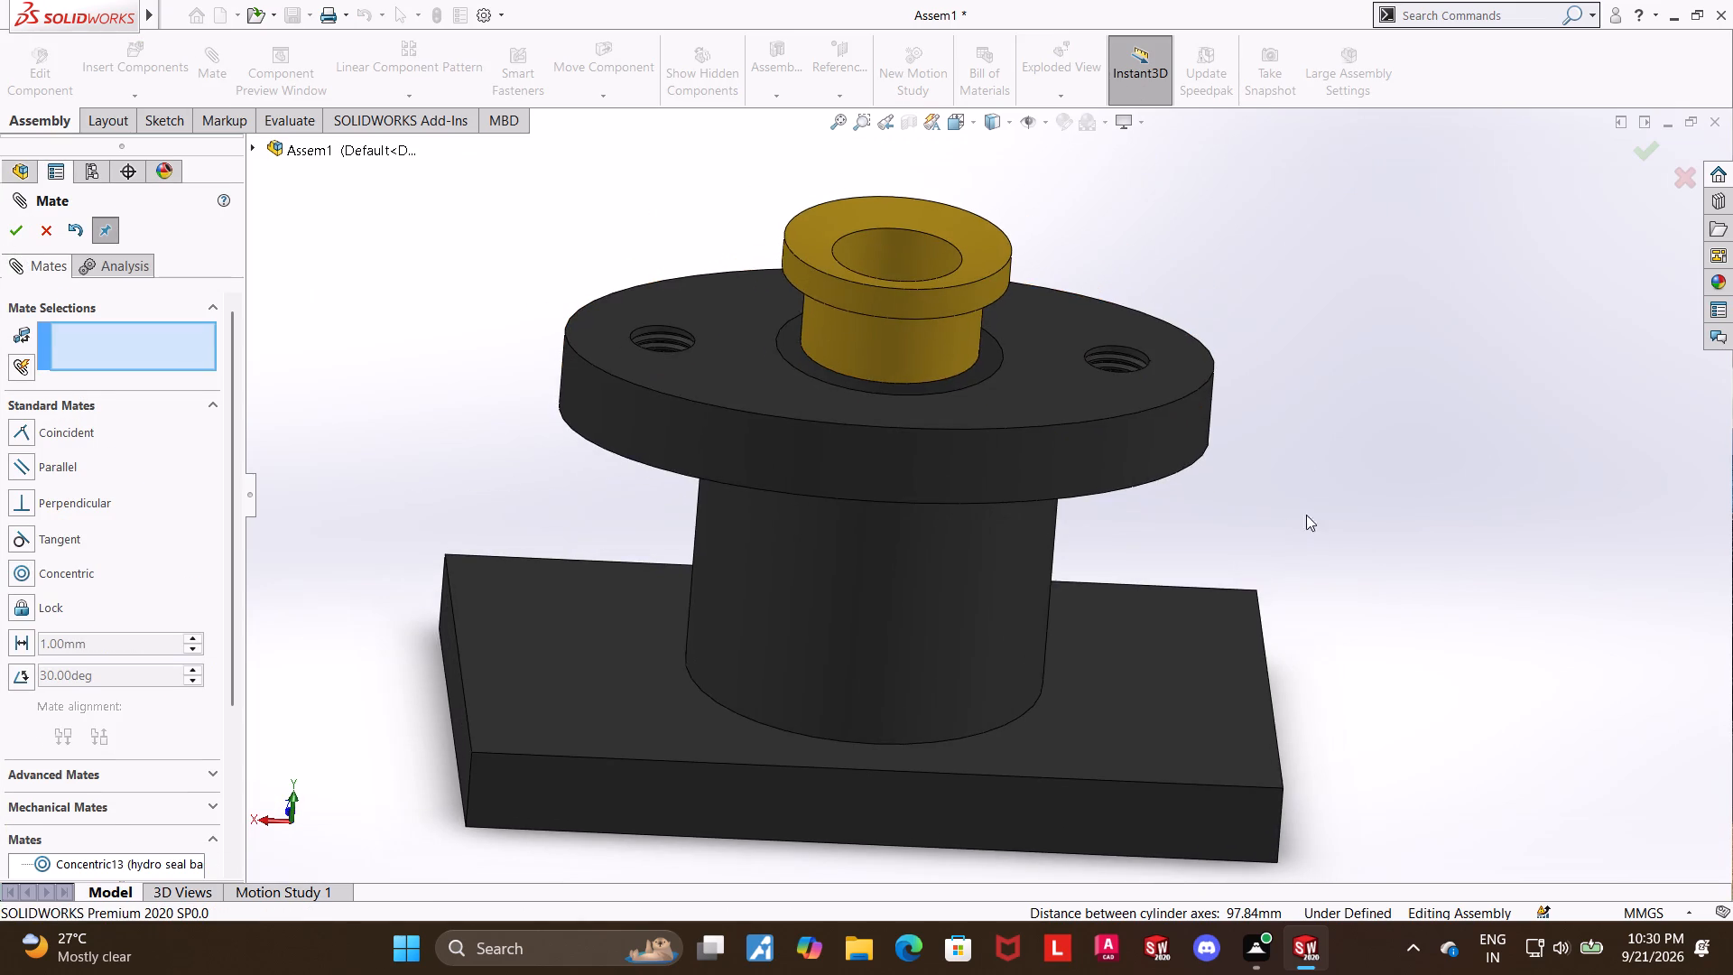
{"action": "middle_click_drag", "start_coordinate": [1302, 423], "coordinate": [1314, 240]}
{"action": "scroll", "coordinate": [999, 209], "scroll_direction": "down", "scroll_amount": 3}
{"action": "left_click", "coordinate": [989, 368]}
{"action": "scroll", "coordinate": [1460, 311], "scroll_direction": "up", "scroll_amount": 5}
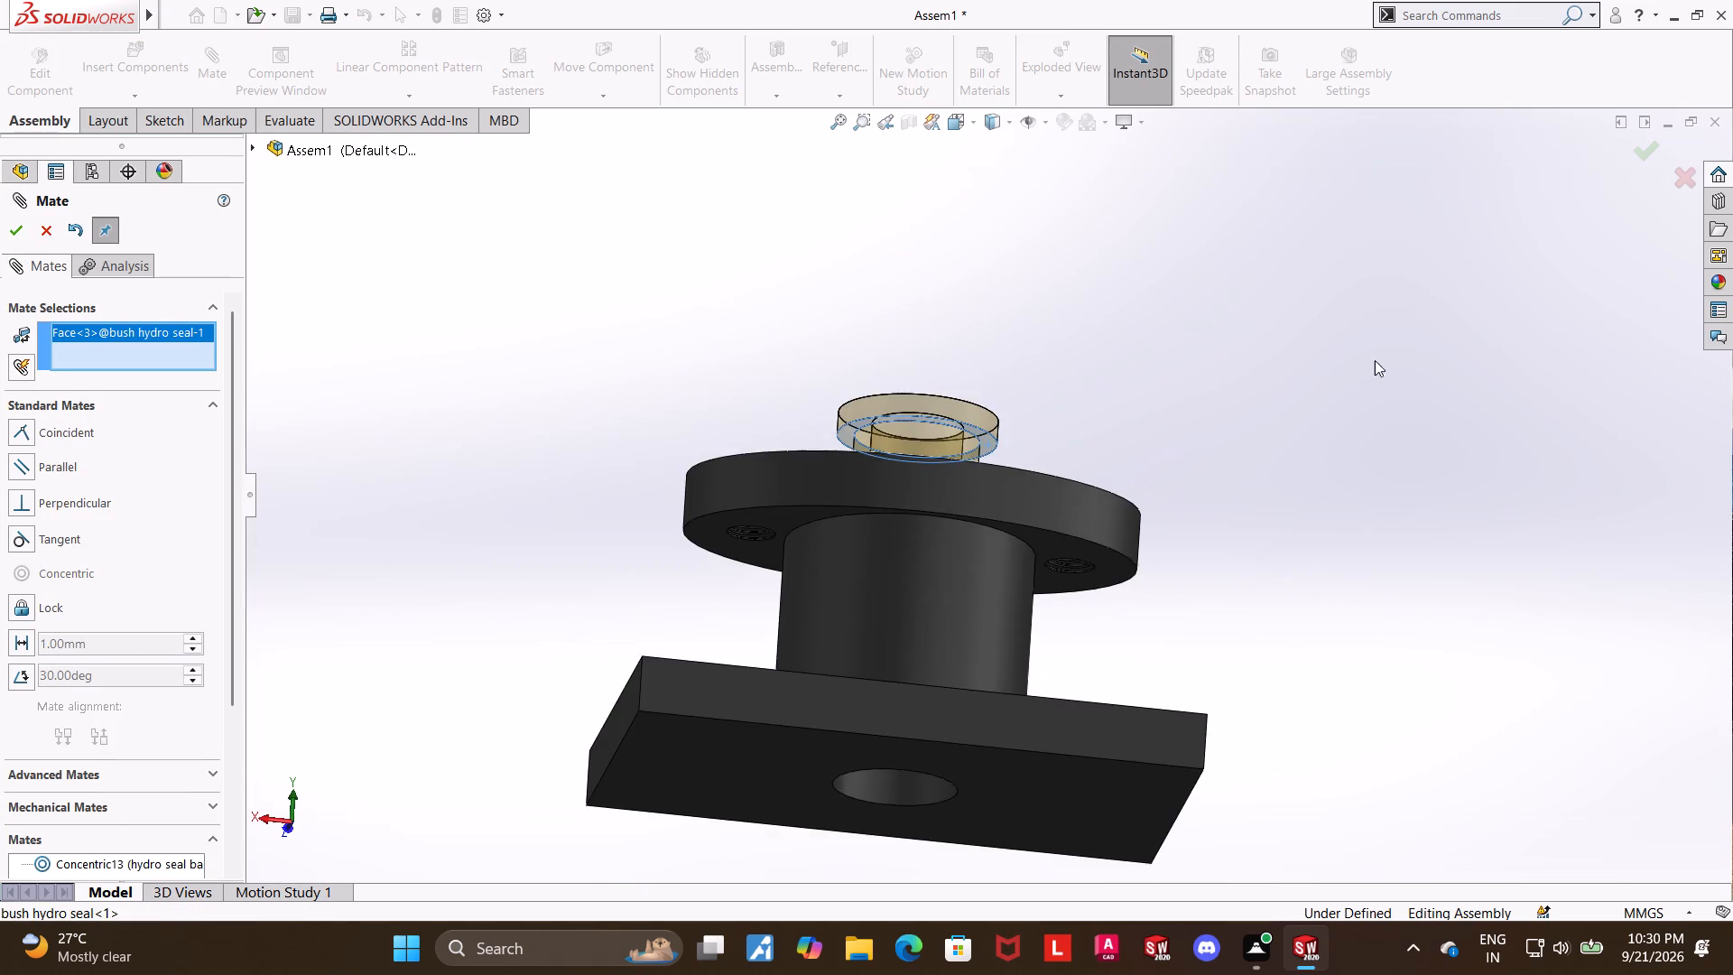
{"action": "middle_click_drag", "start_coordinate": [1321, 423], "coordinate": [1302, 887]}
{"action": "scroll", "coordinate": [874, 664], "scroll_direction": "down", "scroll_amount": 6}
{"action": "scroll", "coordinate": [1031, 599], "scroll_direction": "down", "scroll_amount": 5}
{"action": "scroll", "coordinate": [1137, 278], "scroll_direction": "up", "scroll_amount": 3}
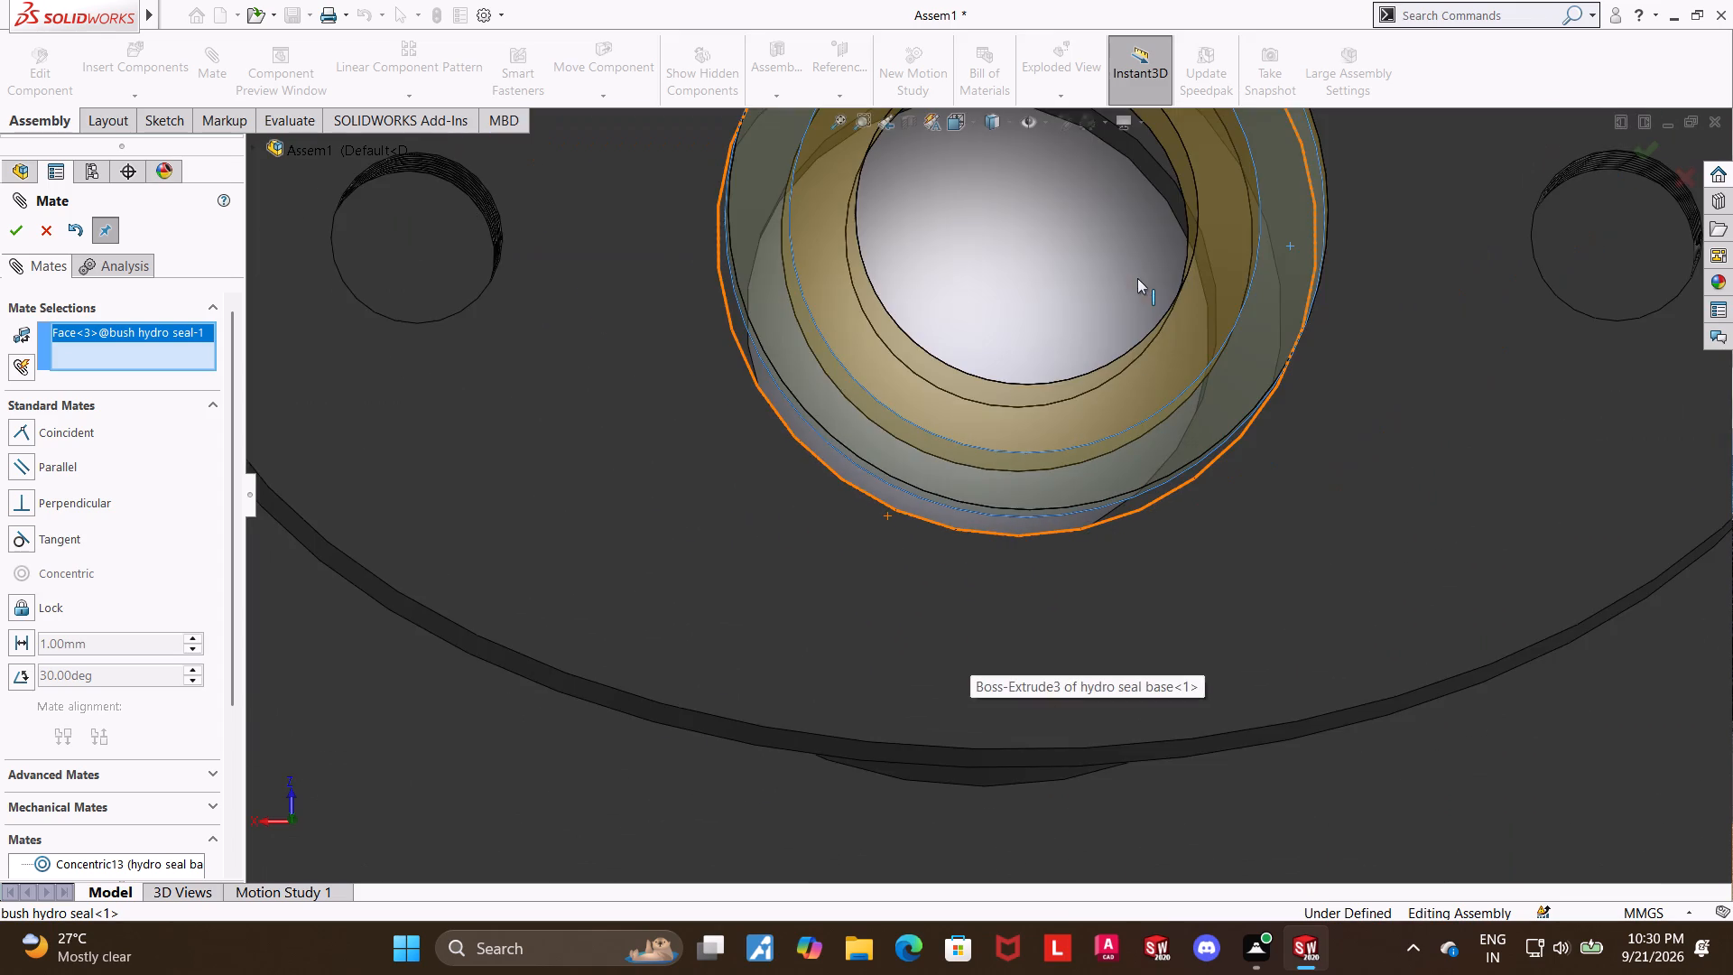
{"action": "scroll", "coordinate": [1137, 278], "scroll_direction": "up", "scroll_amount": 2}
{"action": "middle_click_drag", "start_coordinate": [1026, 221], "coordinate": [1030, 192]}
{"action": "left_click", "coordinate": [1018, 241], "text": "ctrl"}
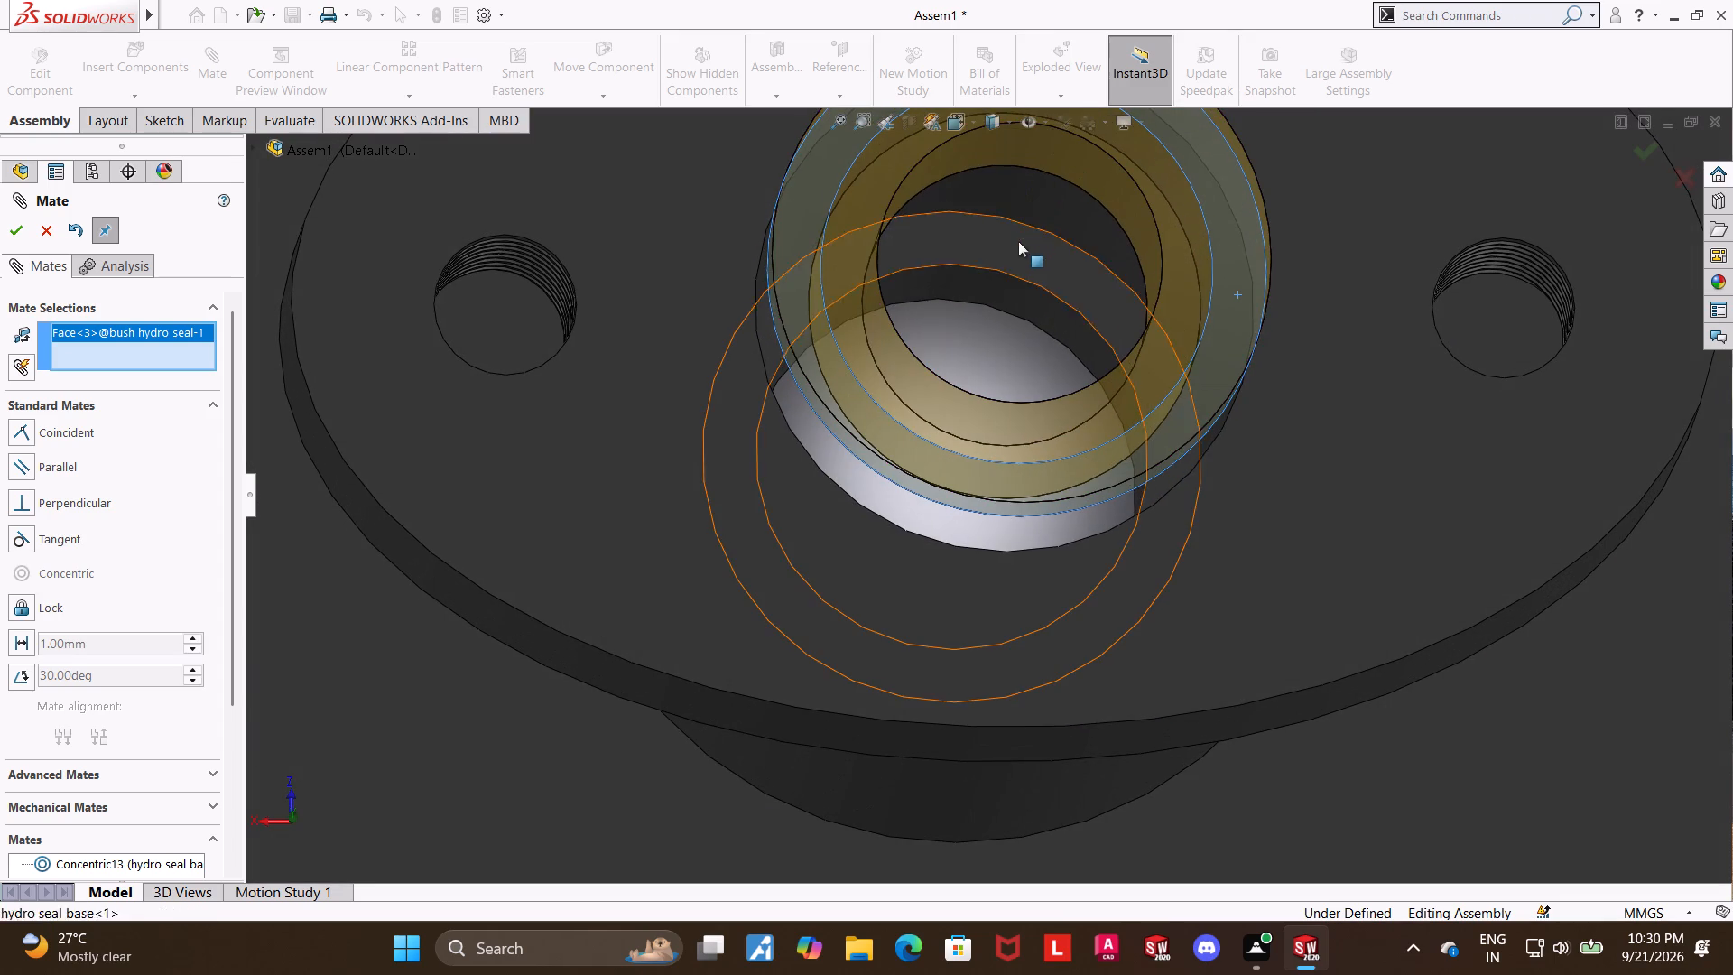
{"action": "left_click", "coordinate": [11, 227]}
{"action": "scroll", "coordinate": [169, 278], "scroll_direction": "up", "scroll_amount": 14}
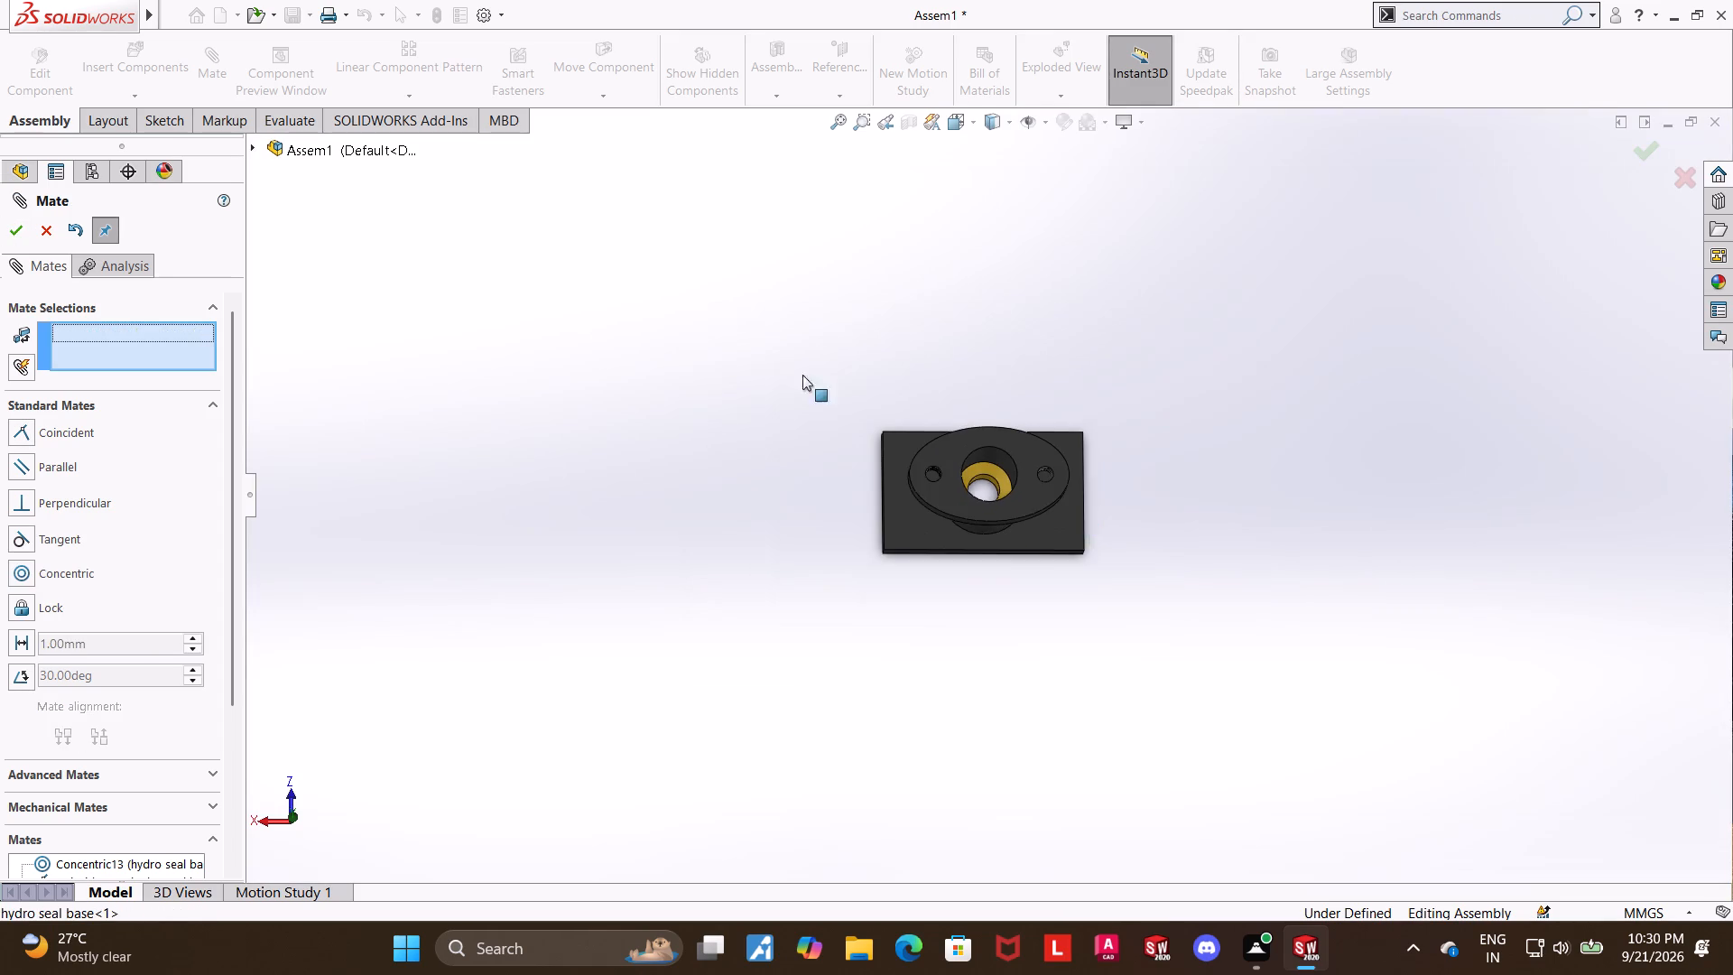
{"action": "left_click", "coordinate": [1152, 566]}
{"action": "scroll", "coordinate": [1122, 553], "scroll_direction": "up", "scroll_amount": 1}
{"action": "middle_click_drag", "start_coordinate": [1128, 517], "coordinate": [1141, 116]}
{"action": "middle_click", "coordinate": [986, 283]}
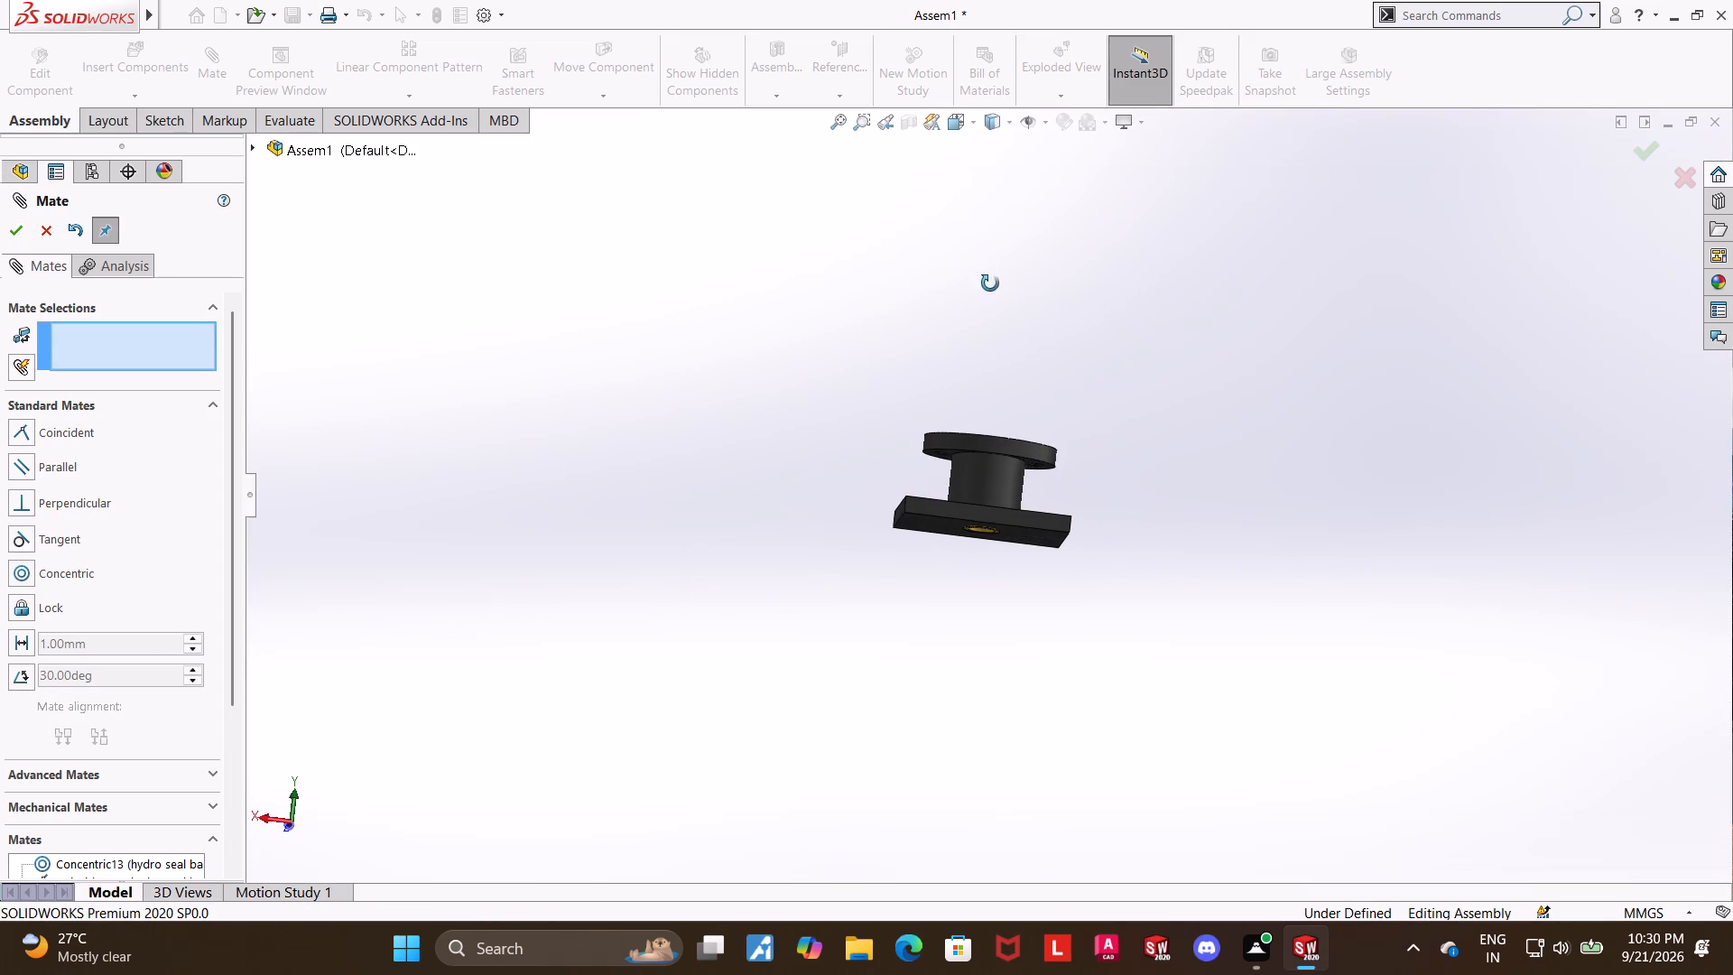
{"action": "middle_click_drag", "start_coordinate": [1021, 421], "coordinate": [1023, 403]}
{"action": "scroll", "coordinate": [1072, 399], "scroll_direction": "down", "scroll_amount": 4}
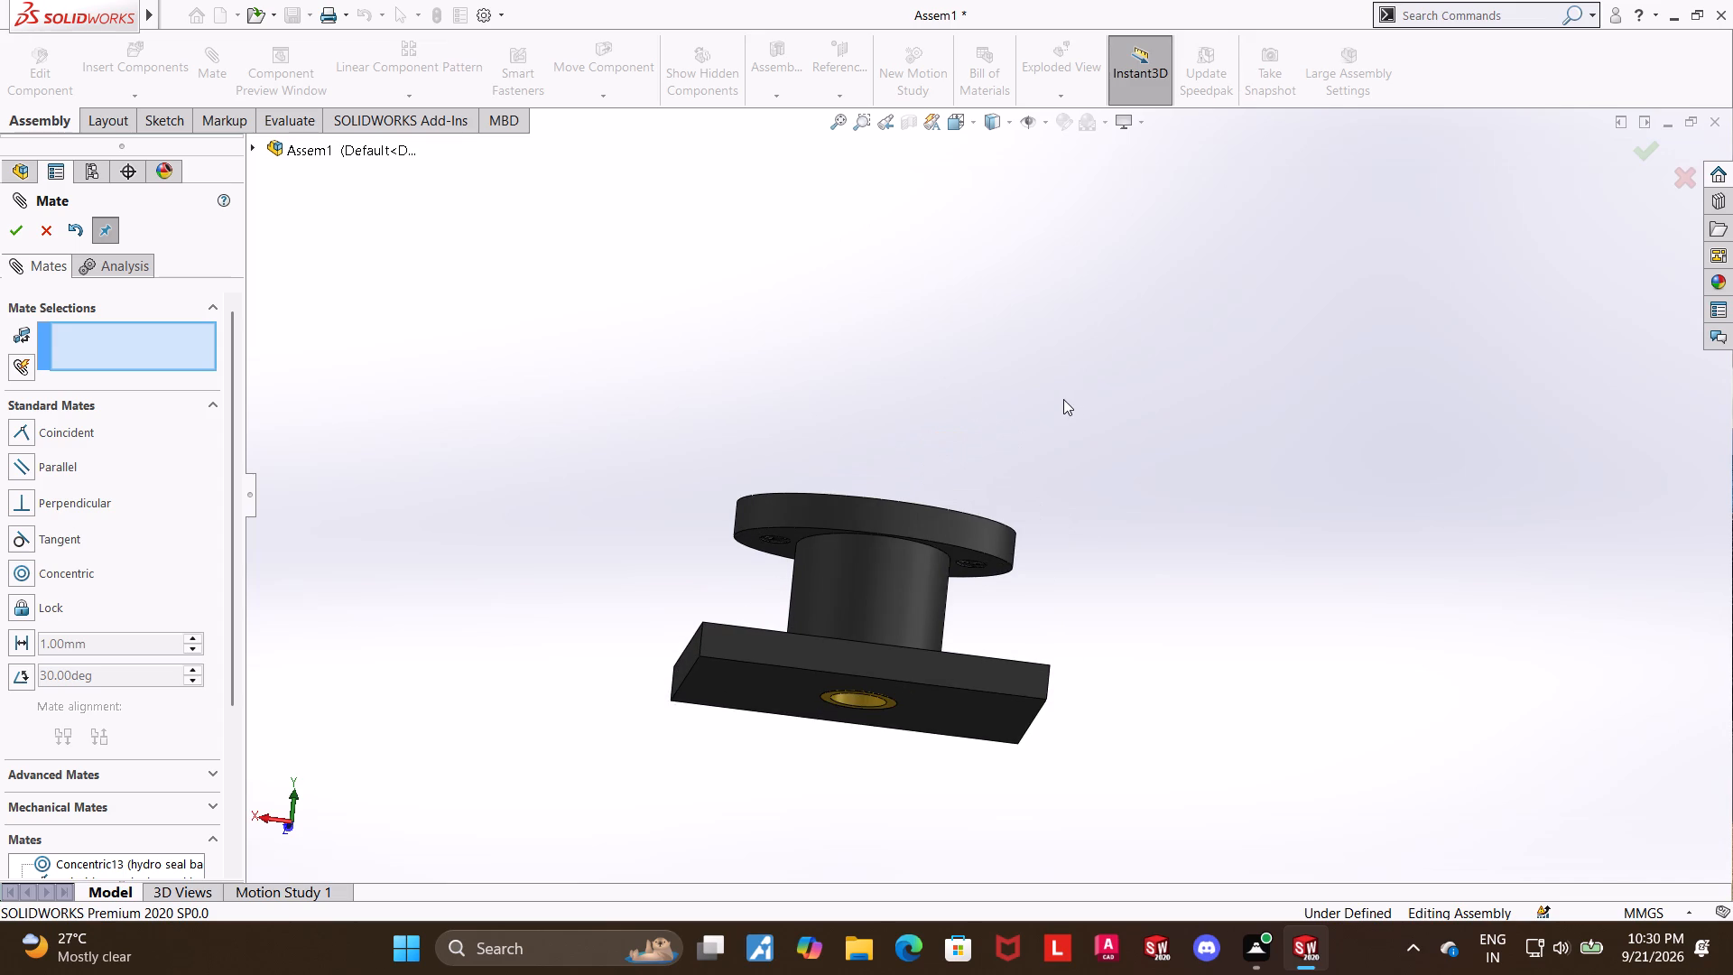
{"action": "left_click", "coordinate": [36, 228]}
Insert the shaft hydro seal assem part into the assembly beside the base.
{"action": "left_click", "coordinate": [166, 61]}
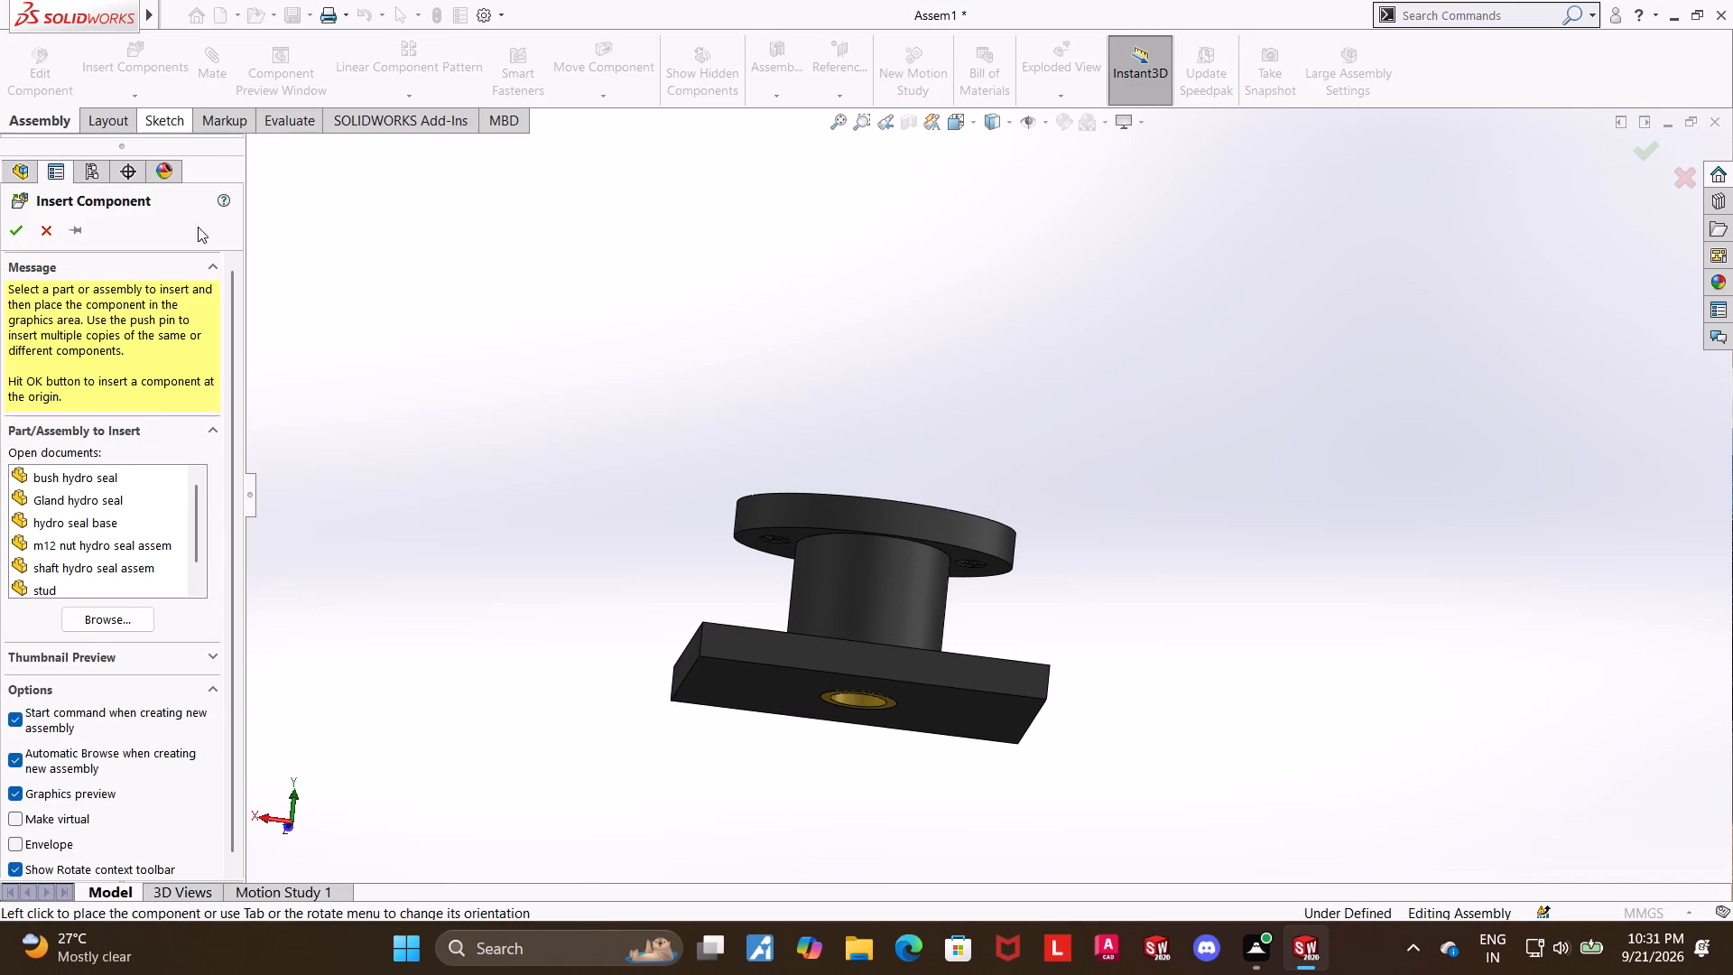
{"action": "scroll", "coordinate": [60, 542], "scroll_direction": "down", "scroll_amount": 4}
{"action": "left_click", "coordinate": [68, 547]}
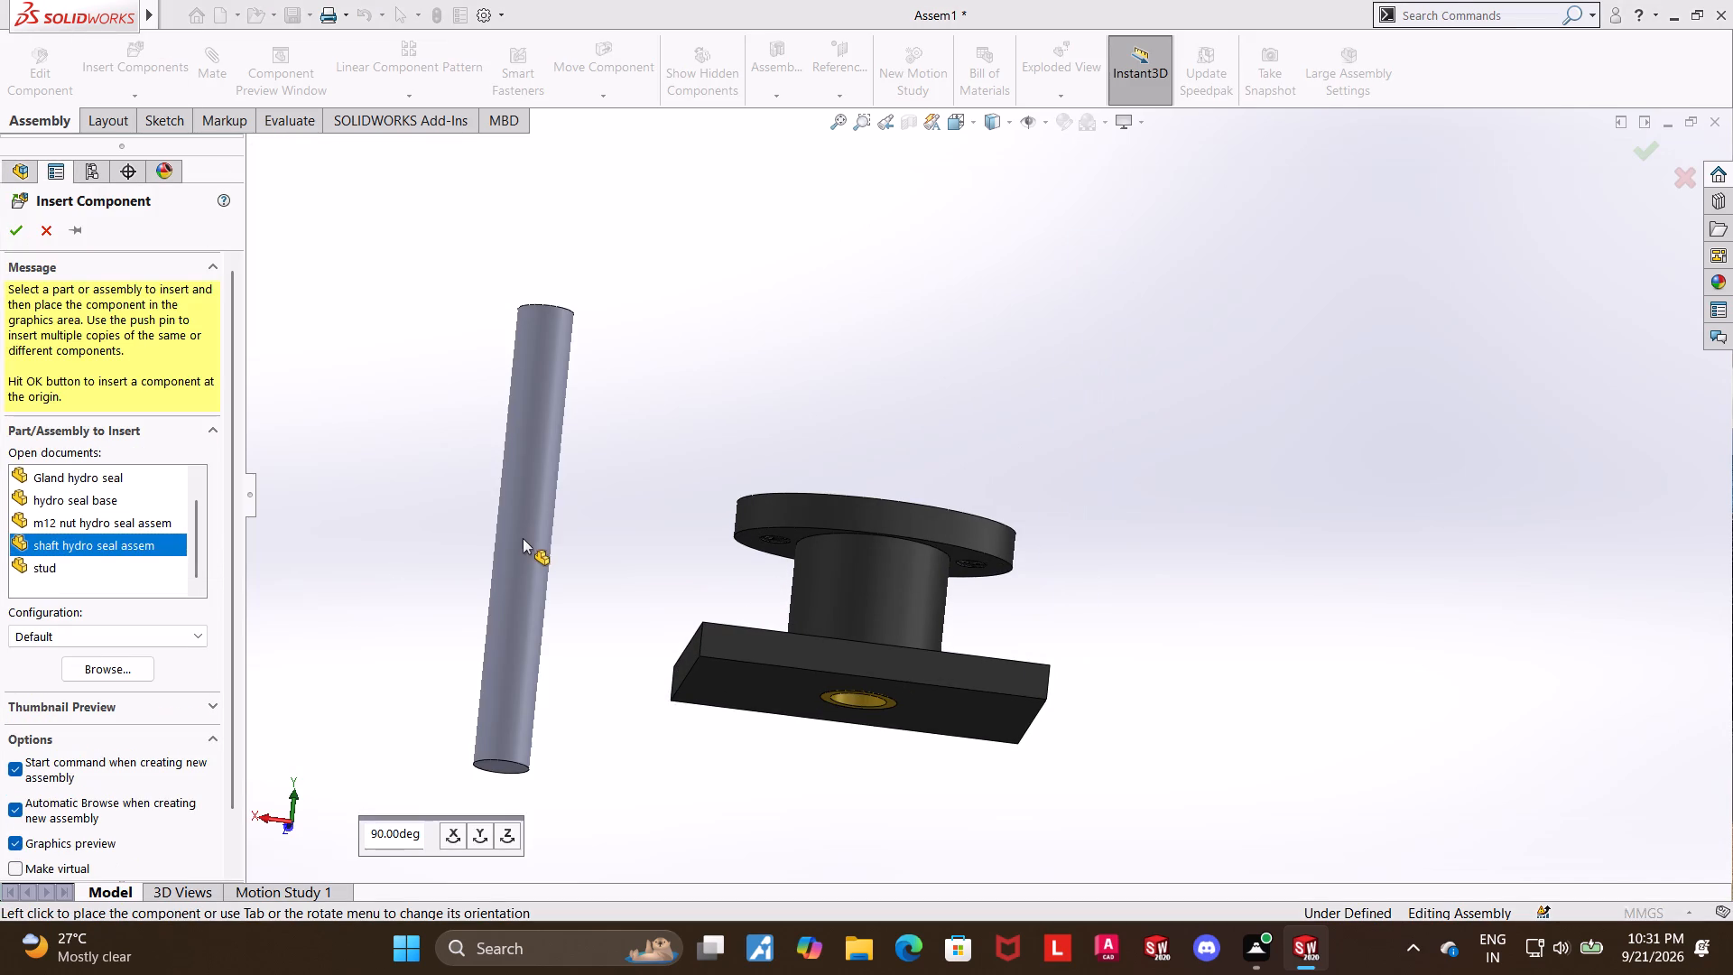
{"action": "left_click", "coordinate": [523, 538]}
Add a concentric mate between the shaft's cylindrical face and the bush's inner bore, and finish mating.
{"action": "left_click", "coordinate": [507, 630]}
{"action": "scroll", "coordinate": [709, 730], "scroll_direction": "down", "scroll_amount": 5}
{"action": "middle_click_drag", "start_coordinate": [1016, 671], "coordinate": [1001, 596]}
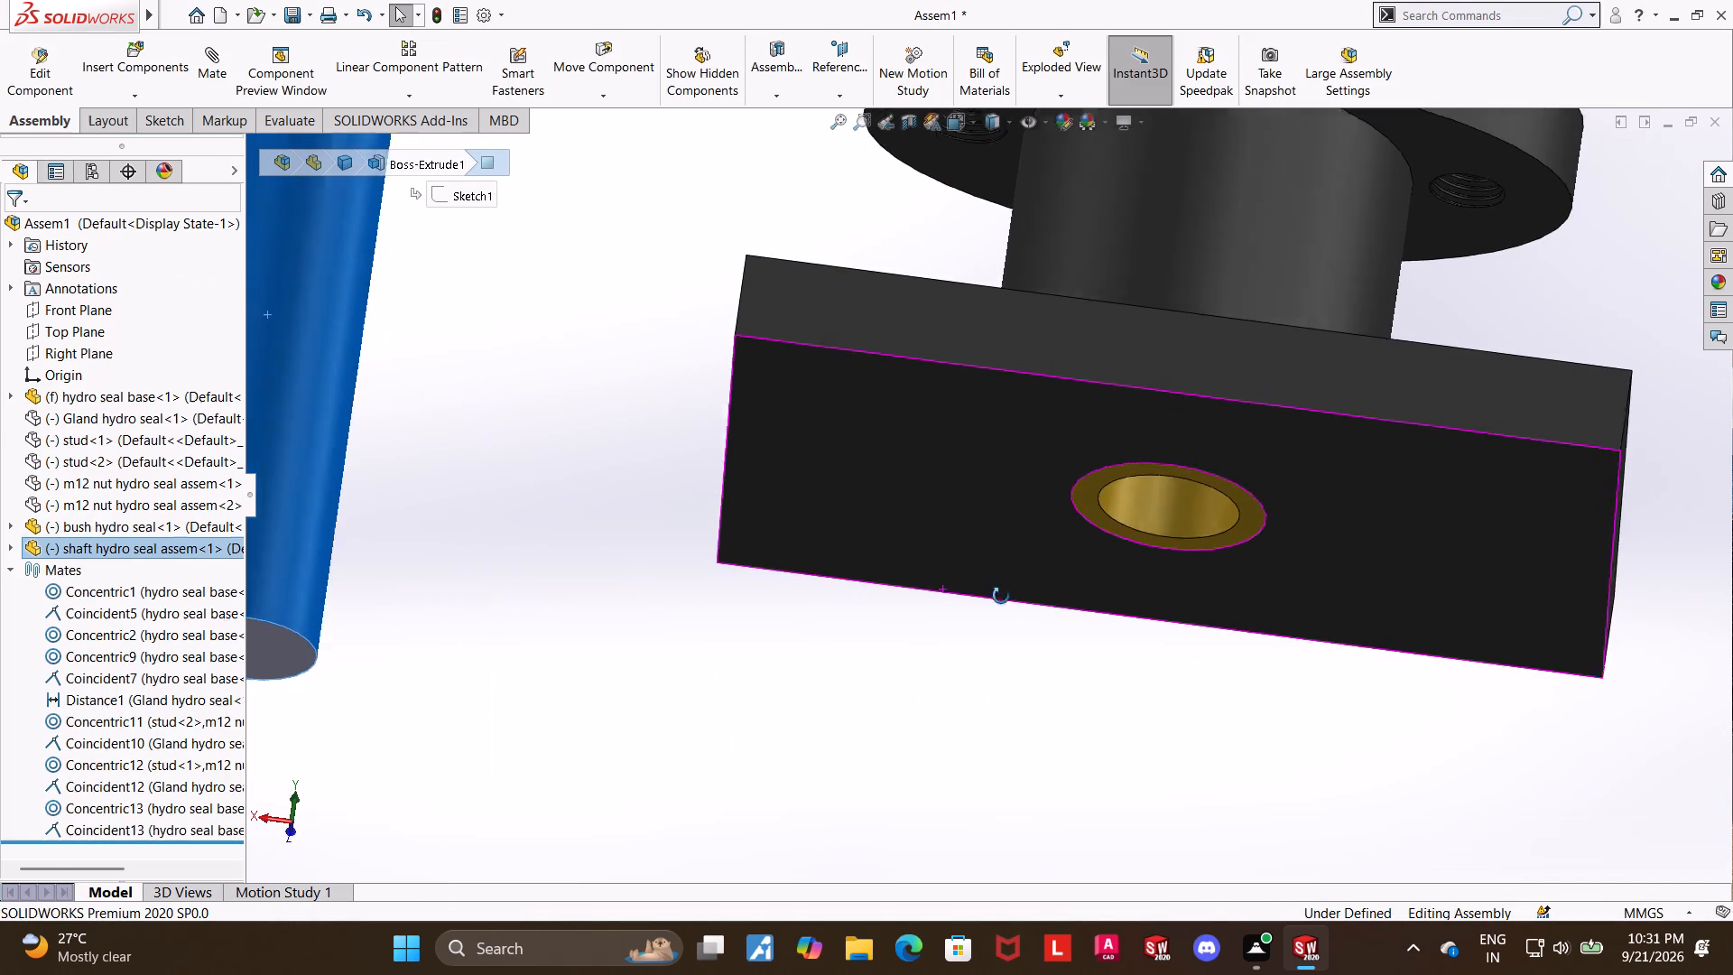
{"action": "middle_click_drag", "start_coordinate": [1001, 596], "coordinate": [1003, 593]}
{"action": "left_click", "coordinate": [1167, 487], "text": "ctrl"}
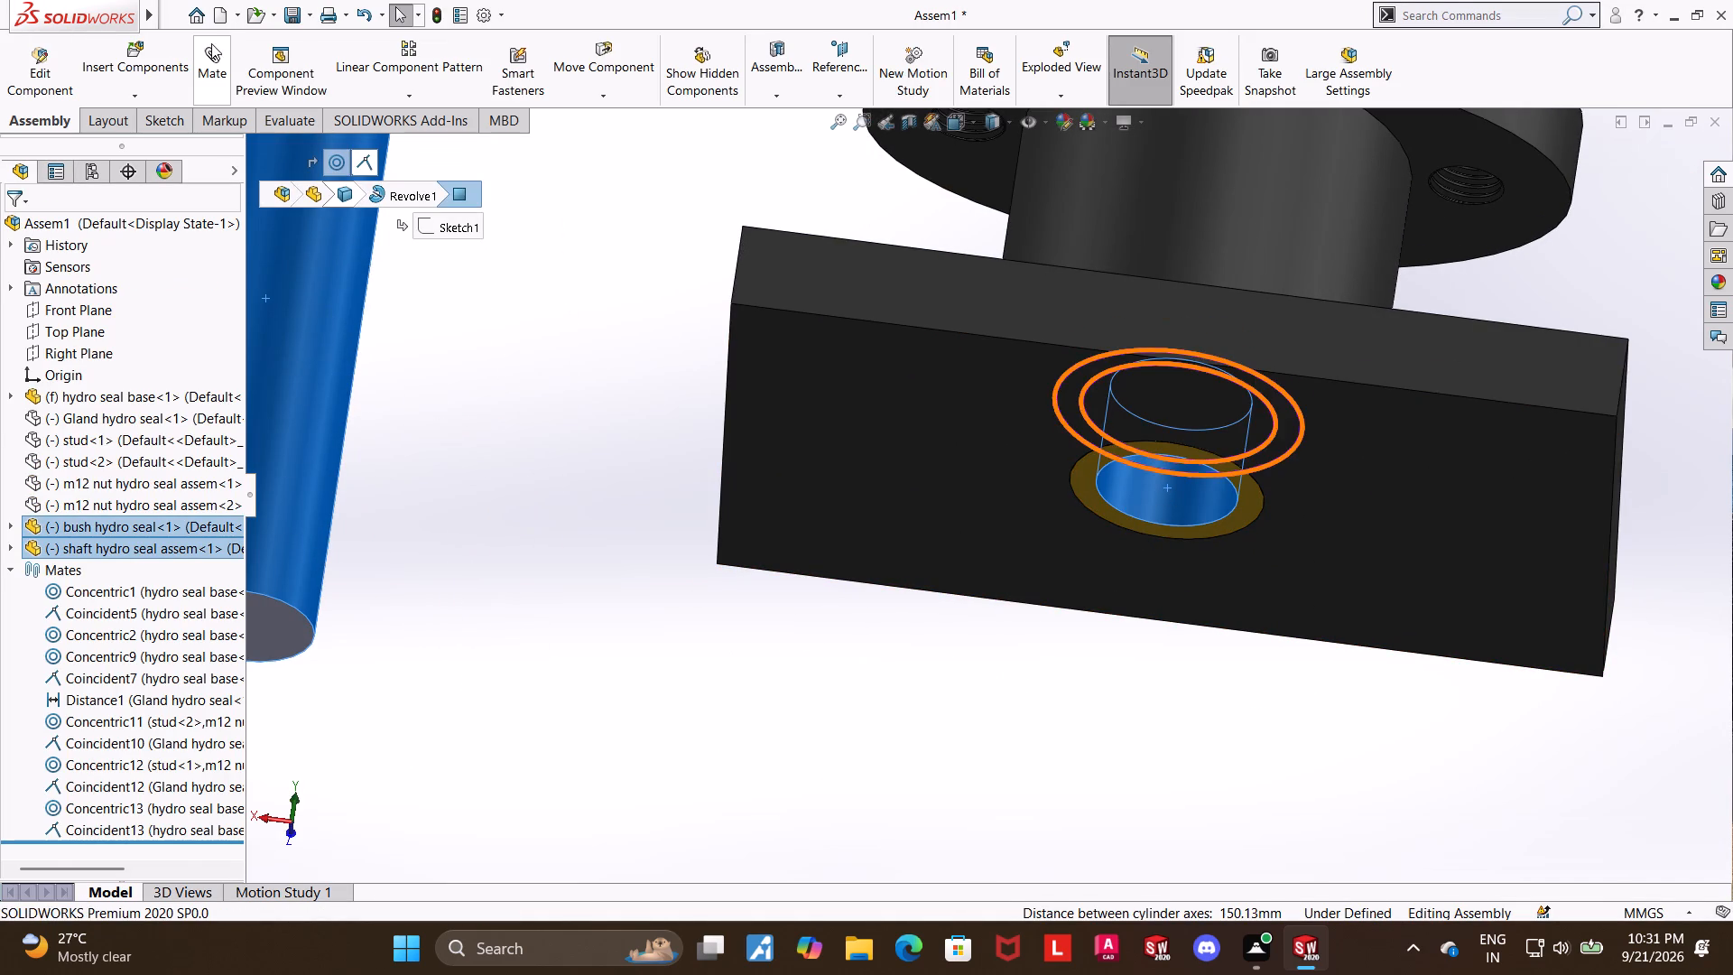
{"action": "left_click", "coordinate": [211, 46]}
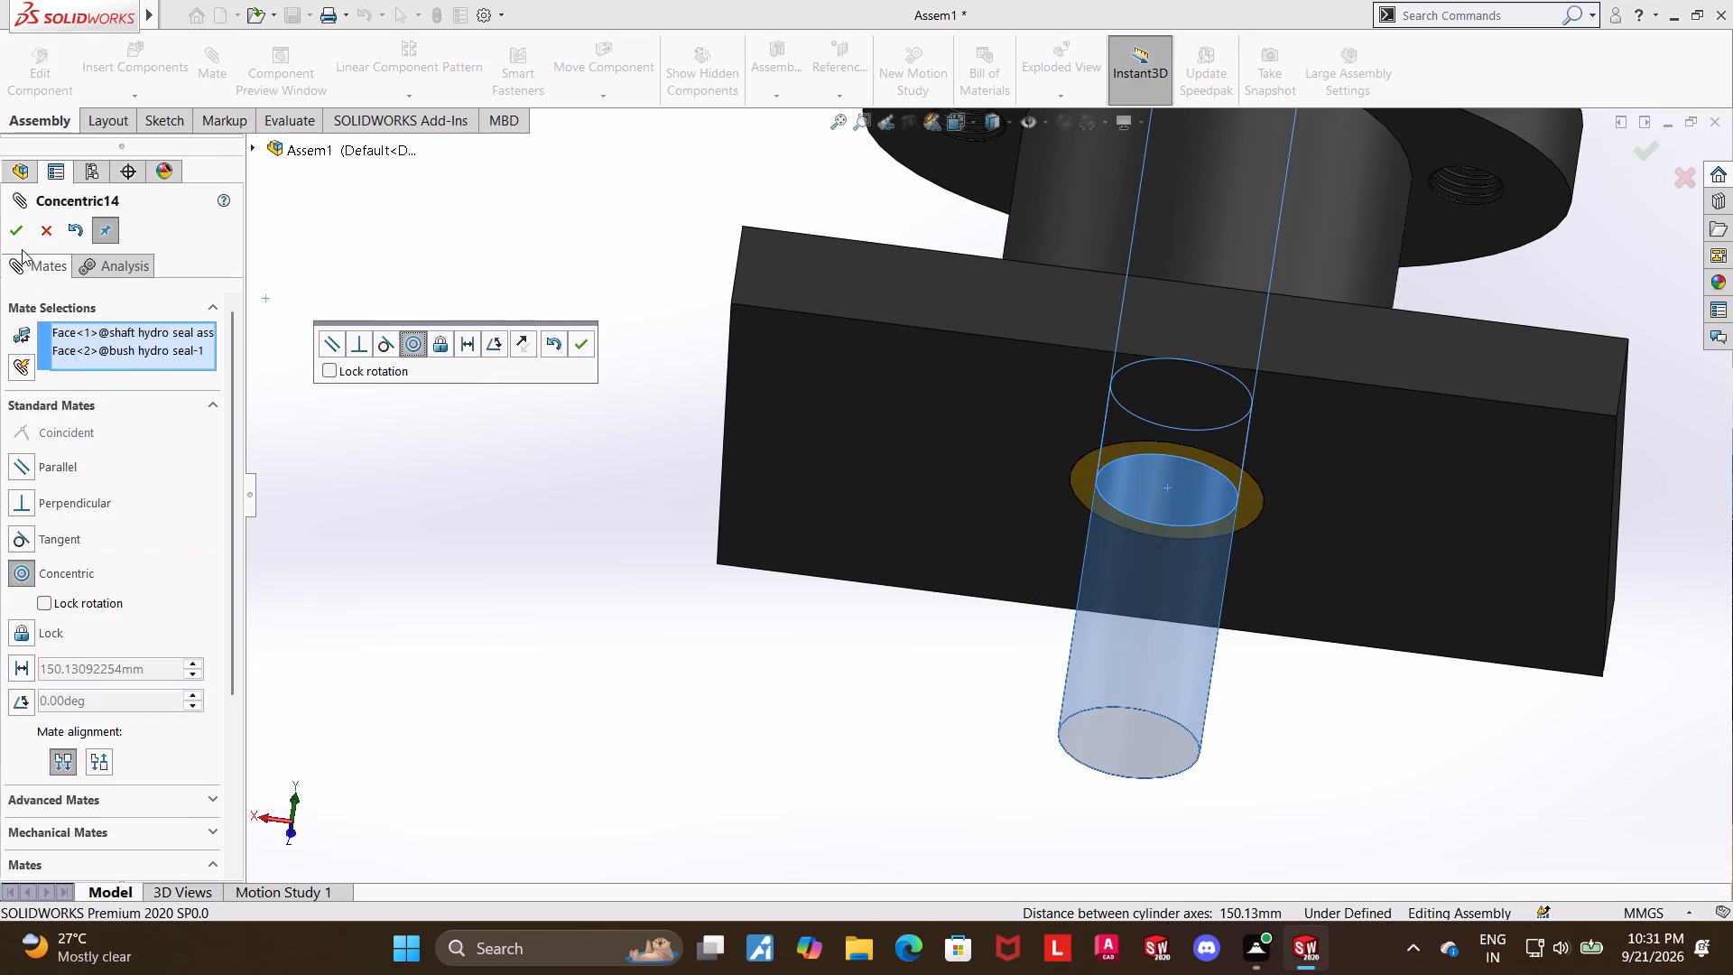
{"action": "left_click", "coordinate": [22, 241]}
{"action": "scroll", "coordinate": [514, 367], "scroll_direction": "up", "scroll_amount": 5}
{"action": "middle_click_drag", "start_coordinate": [623, 421], "coordinate": [632, 514]}
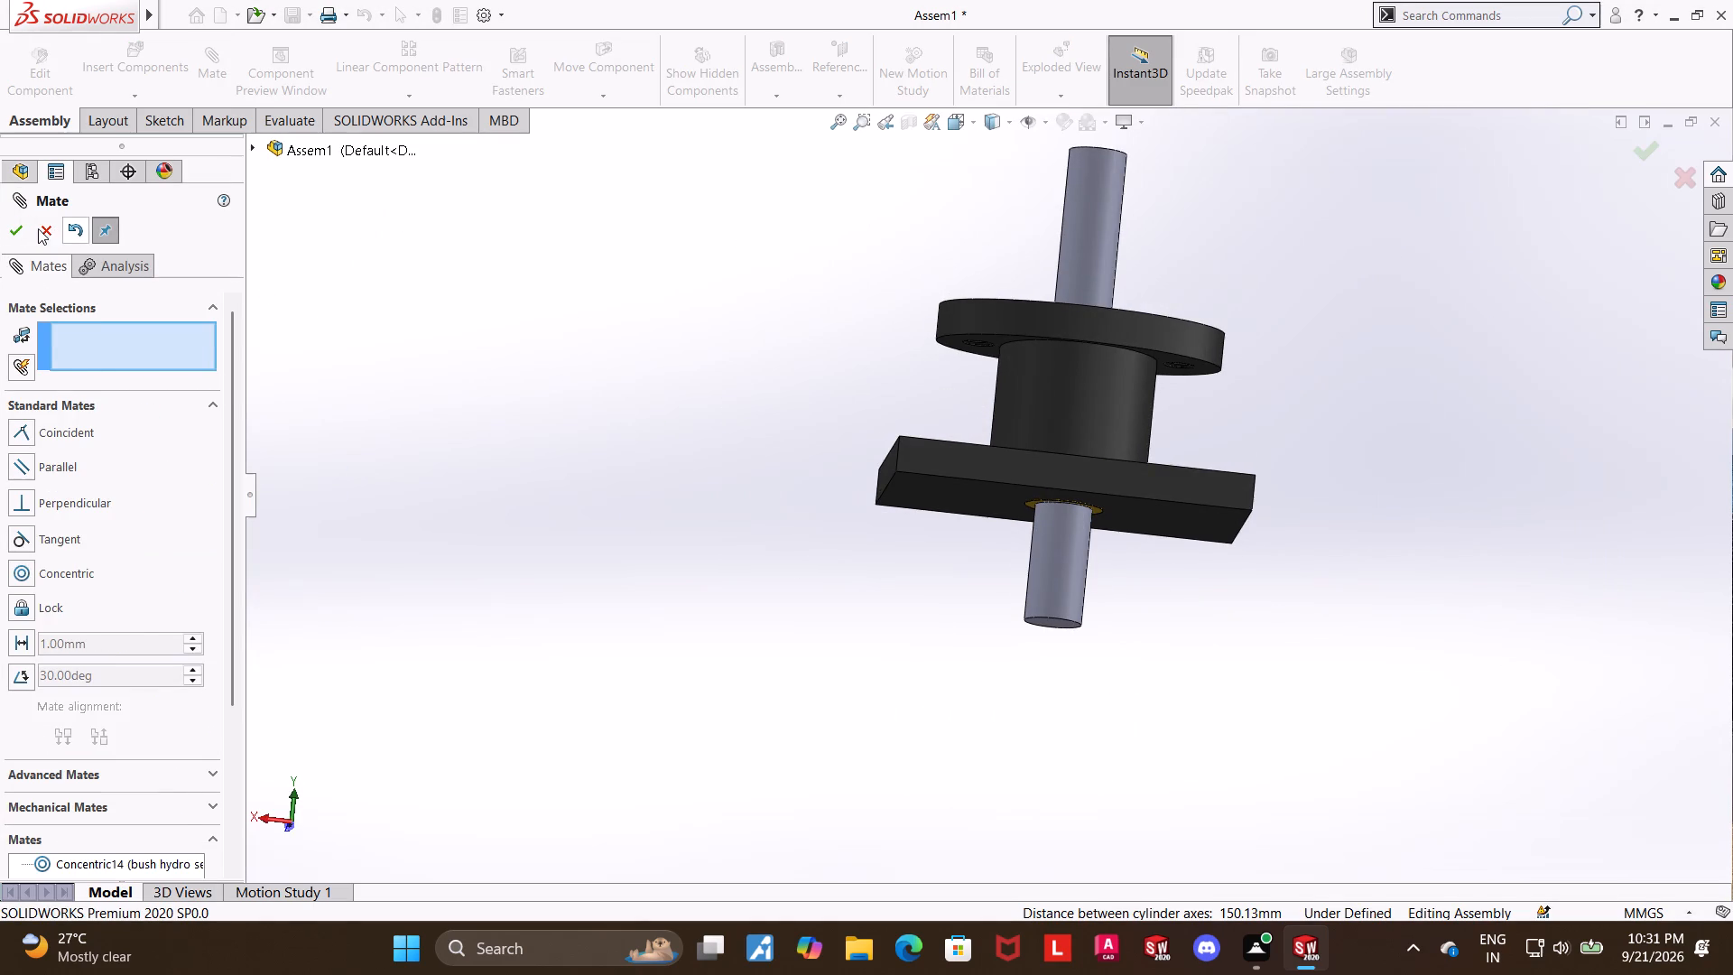
{"action": "left_click", "coordinate": [38, 228]}
Show the hidden gland, both studs and both M12 nuts again.
{"action": "left_click", "coordinate": [48, 426]}
{"action": "left_click", "coordinate": [57, 442], "text": "ctrl"}
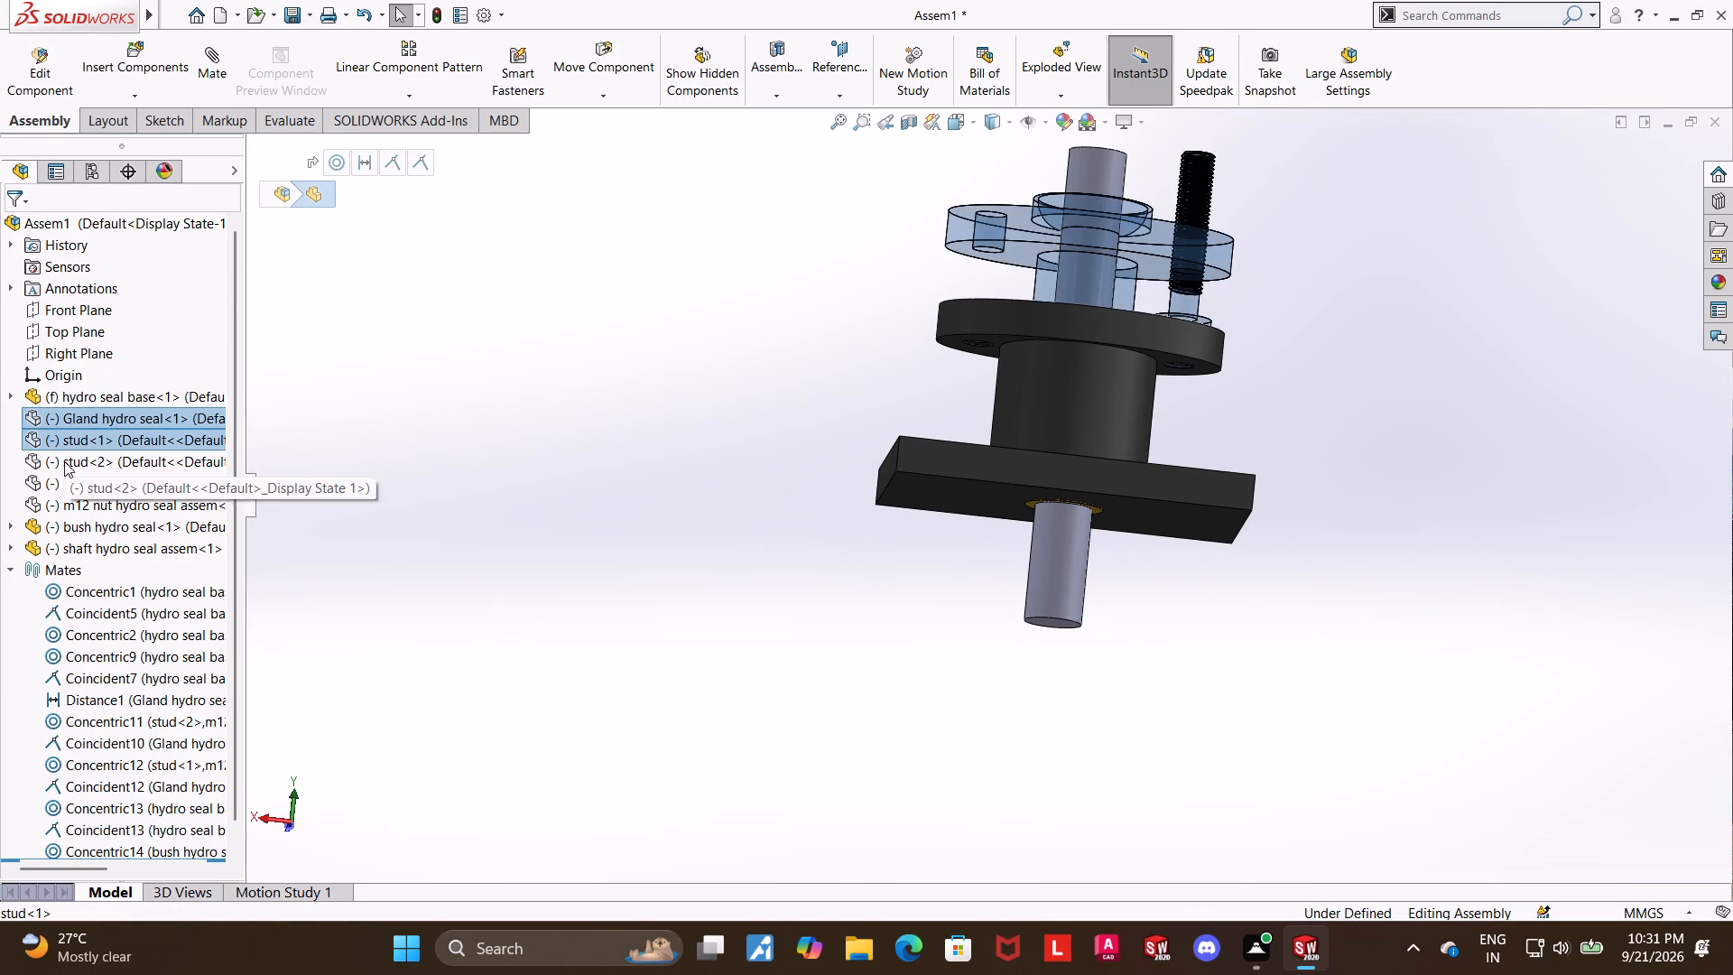
{"action": "left_click", "coordinate": [65, 461], "text": "ctrl"}
{"action": "left_click", "coordinate": [73, 487], "text": "ctrl"}
{"action": "left_click", "coordinate": [73, 502], "text": "ctrl"}
{"action": "right_click", "coordinate": [81, 460]}
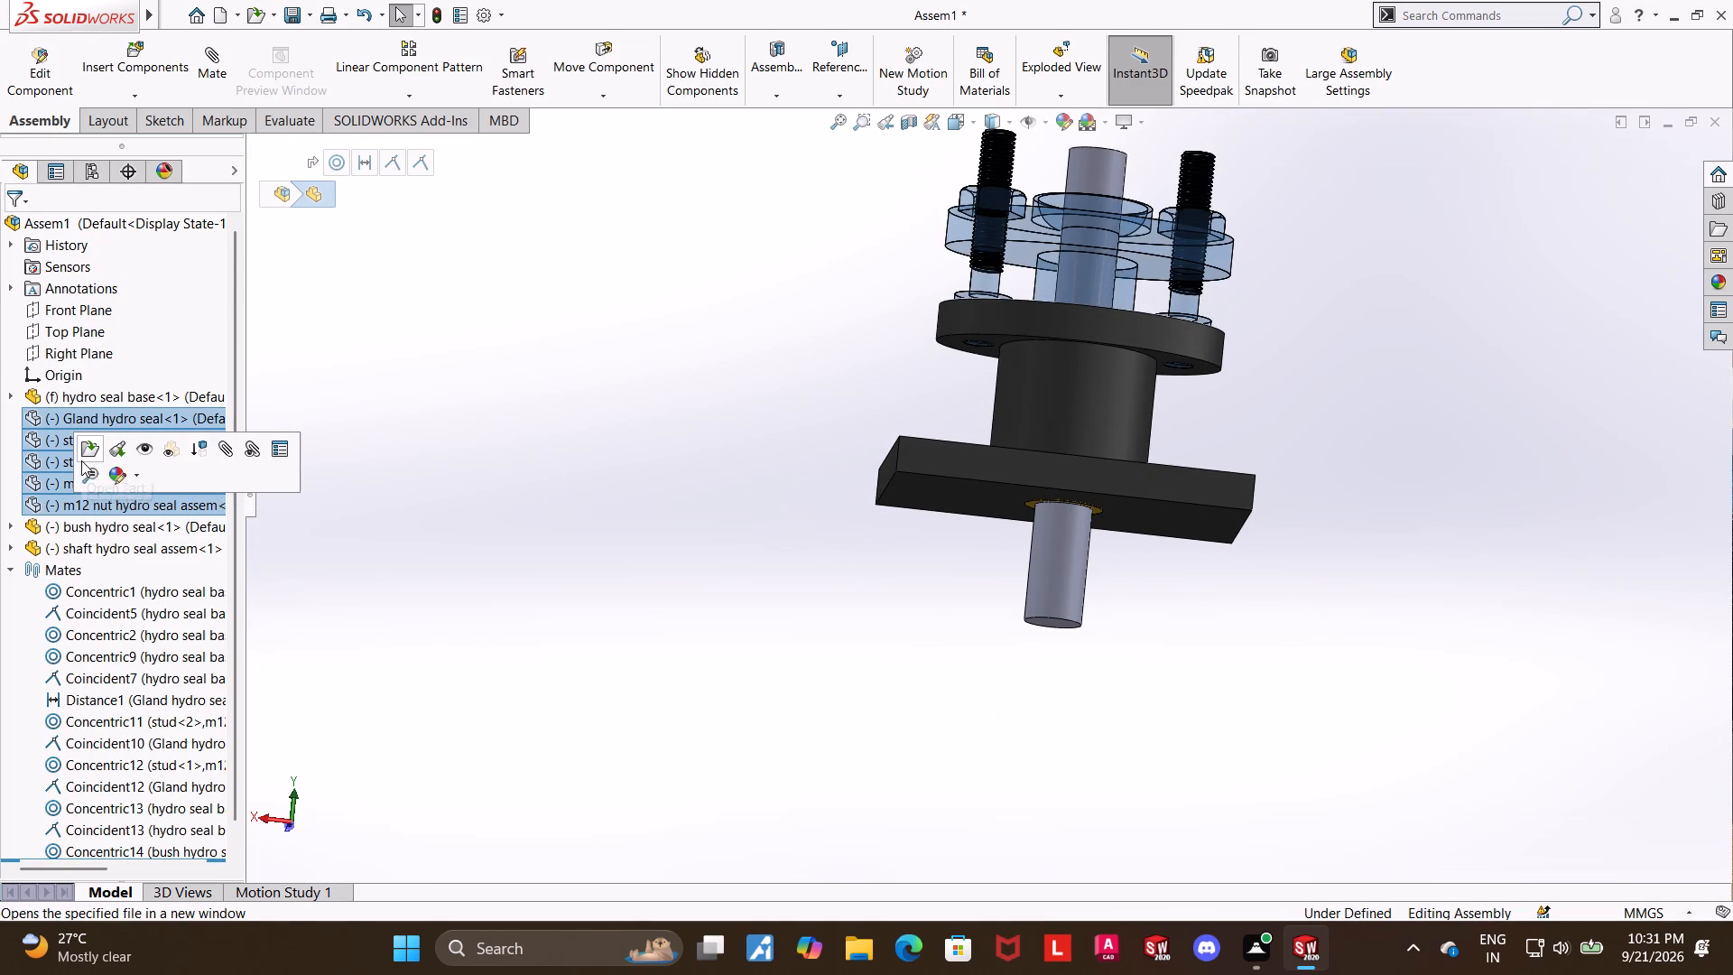
{"action": "left_click", "coordinate": [150, 450]}
{"action": "left_click", "coordinate": [717, 461]}
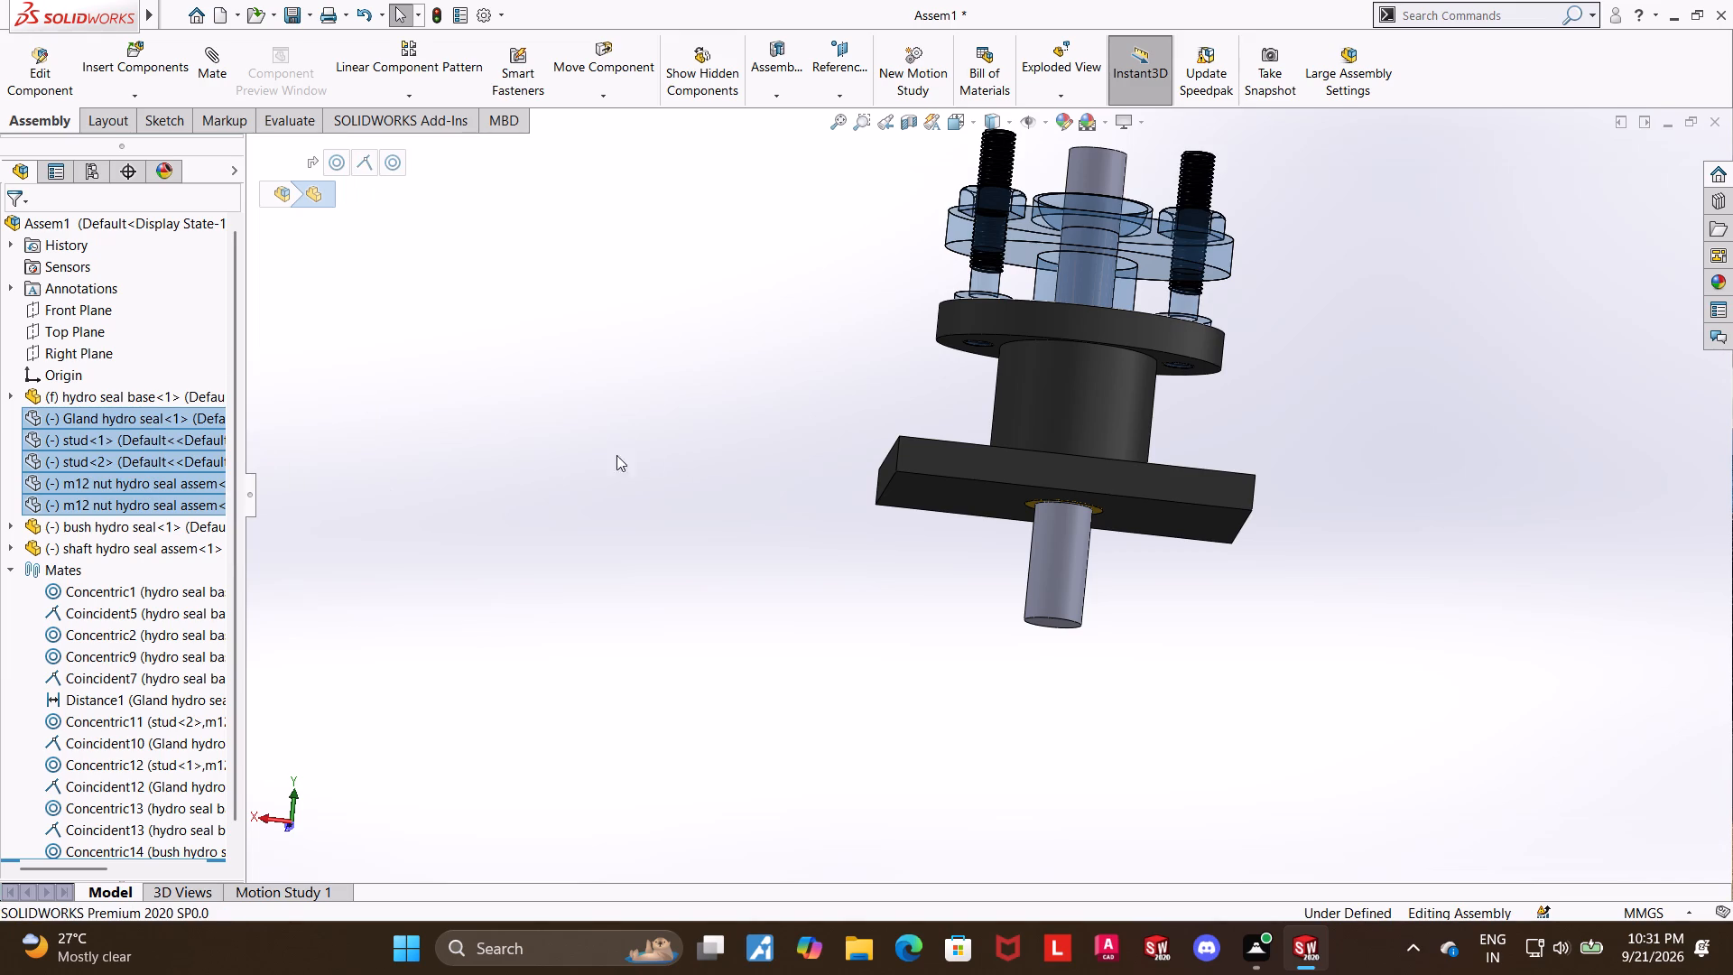
{"action": "left_click", "coordinate": [88, 427]}
{"action": "left_click", "coordinate": [91, 442], "text": "ctrl"}
{"action": "left_click", "coordinate": [96, 462], "text": "ctrl"}
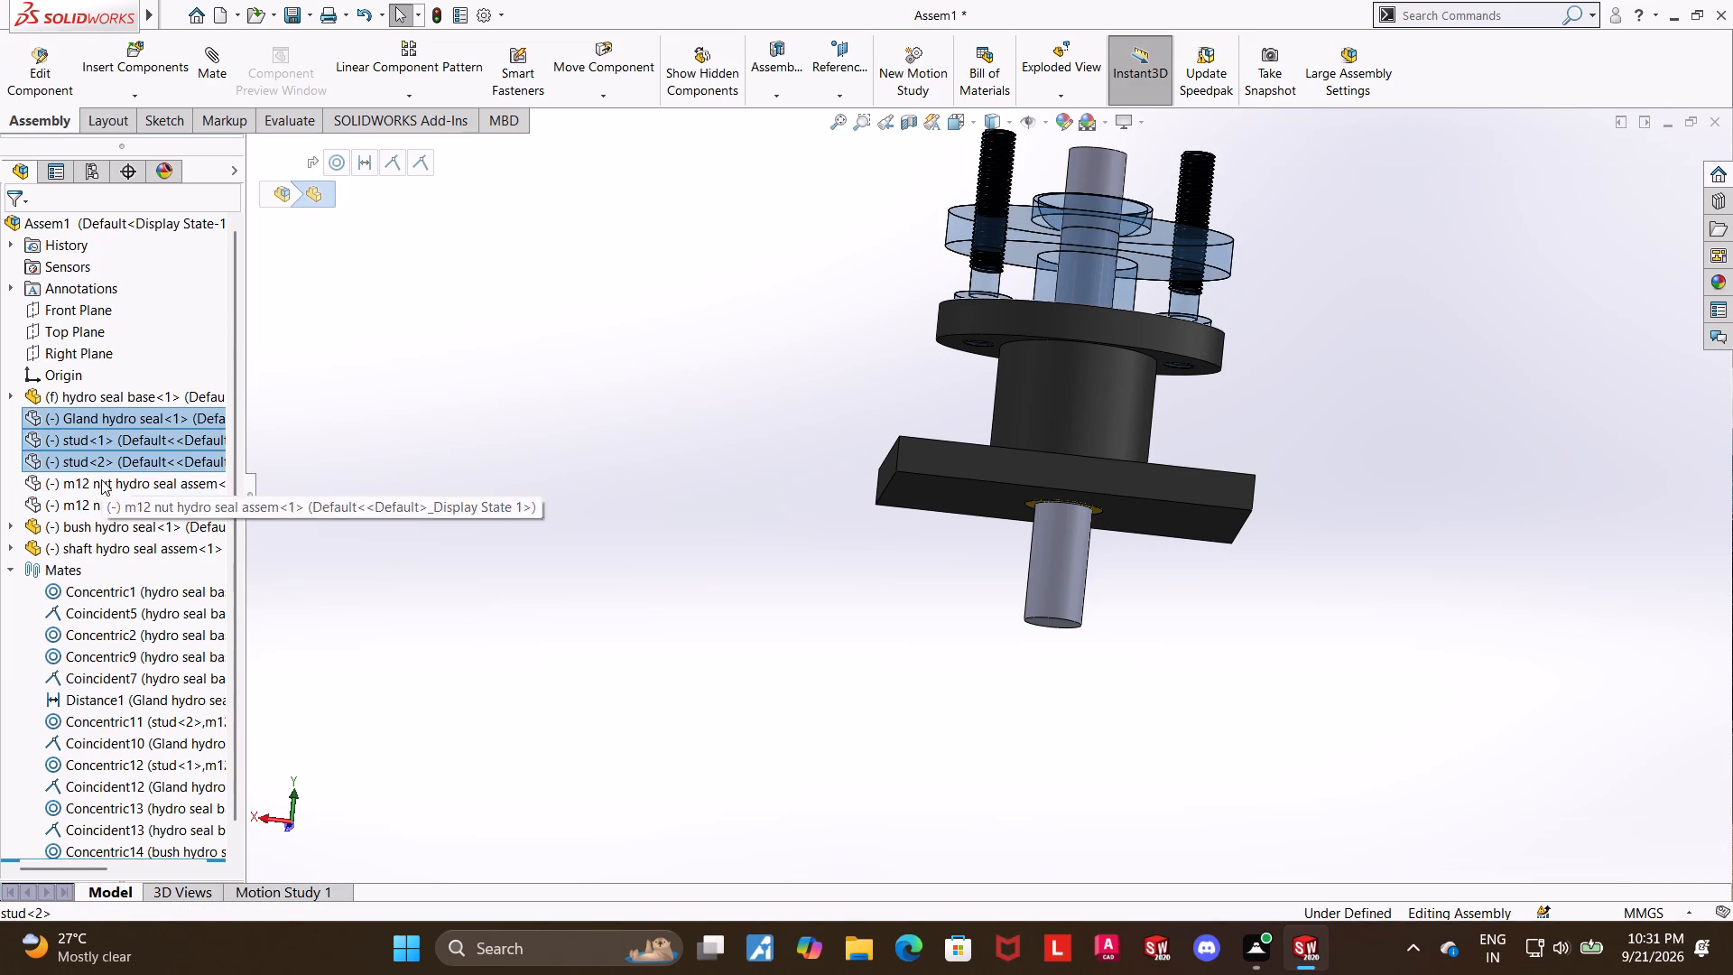
{"action": "left_click", "coordinate": [101, 479], "text": "ctrl"}
{"action": "left_click", "coordinate": [104, 504], "text": "ctrl"}
{"action": "right_click", "coordinate": [97, 475], "text": "ctrl"}
{"action": "left_click", "coordinate": [164, 416]}
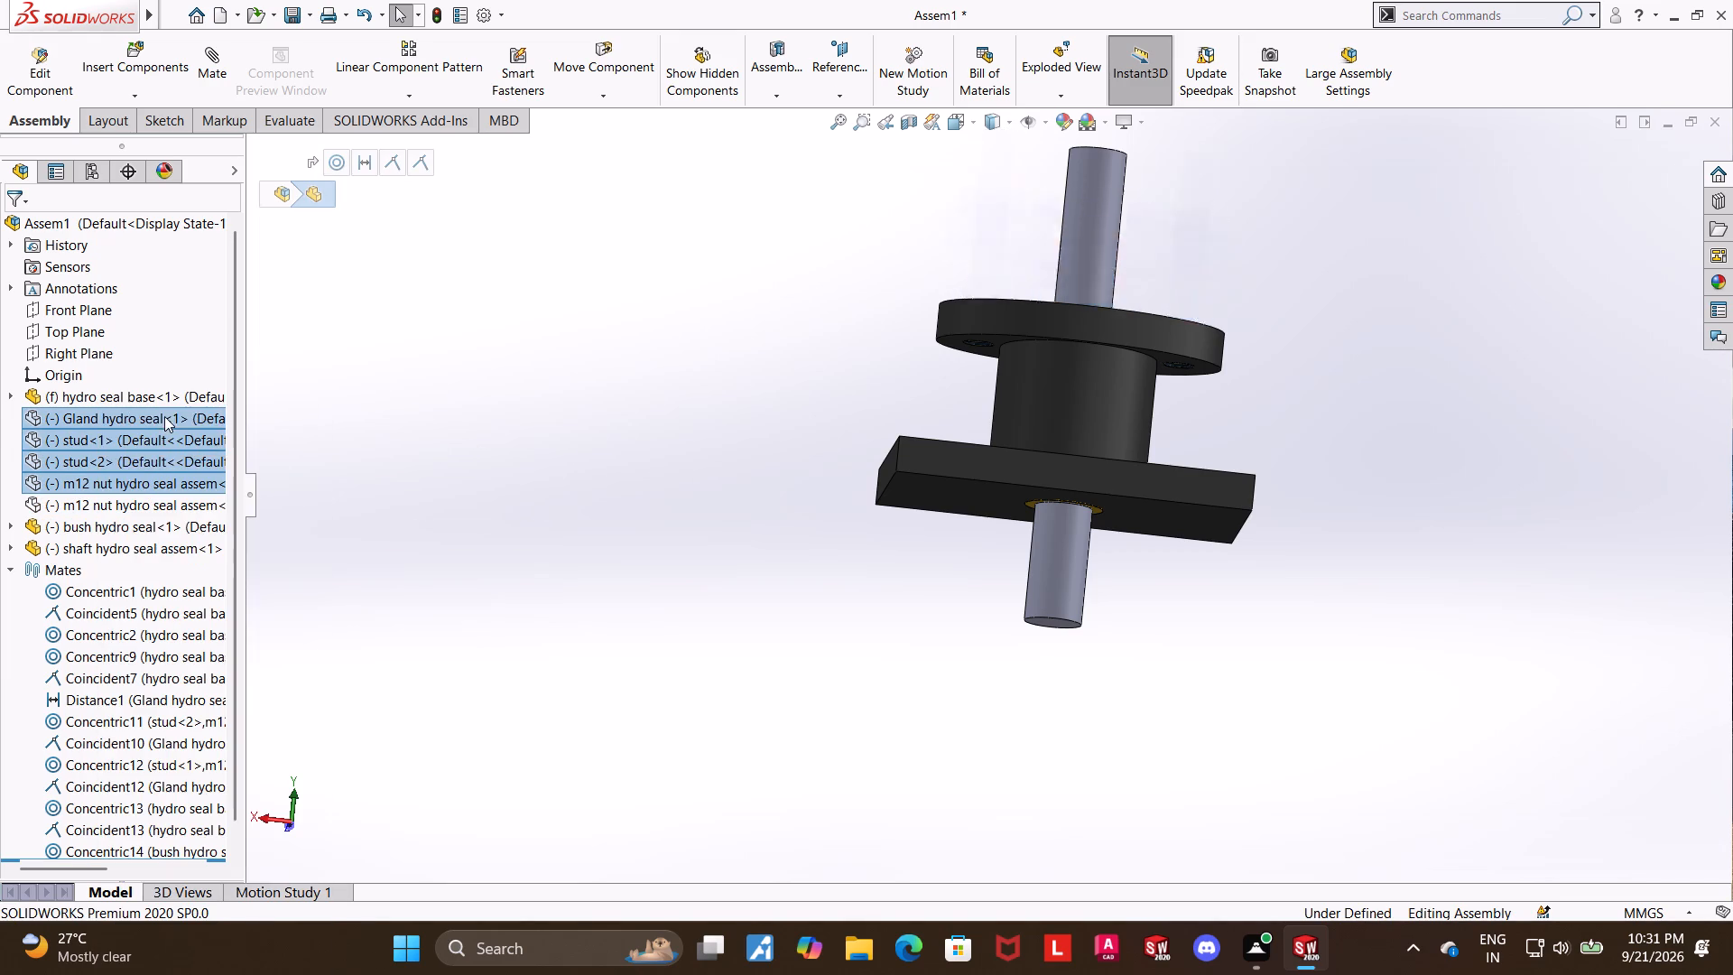
{"action": "left_click", "coordinate": [675, 439]}
Add a 35 mm distance mate between the base plate's bottom face and the shaft's lower end face, and finish mating.
{"action": "scroll", "coordinate": [1145, 391], "scroll_direction": "up", "scroll_amount": 4}
{"action": "scroll", "coordinate": [1068, 359], "scroll_direction": "down", "scroll_amount": 4}
{"action": "middle_click", "coordinate": [1209, 490]}
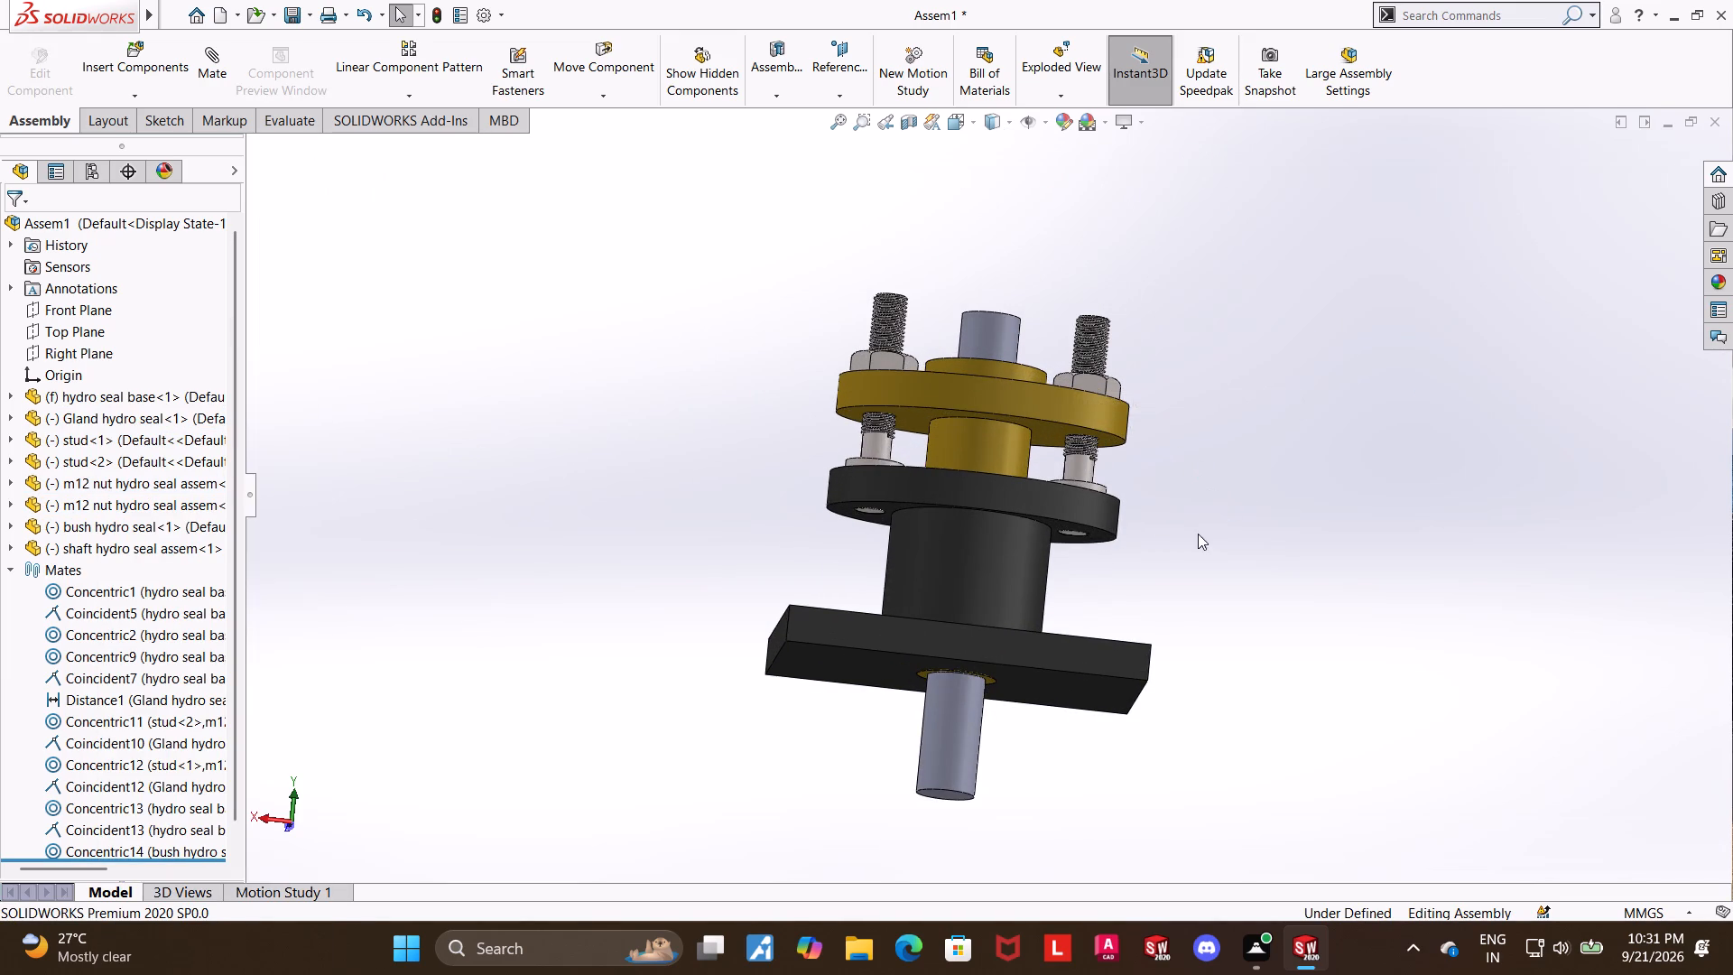
{"action": "middle_click_drag", "start_coordinate": [1157, 685], "coordinate": [1177, 409]}
{"action": "left_click", "coordinate": [1033, 596]}
{"action": "left_click", "coordinate": [979, 639], "text": "ctrl"}
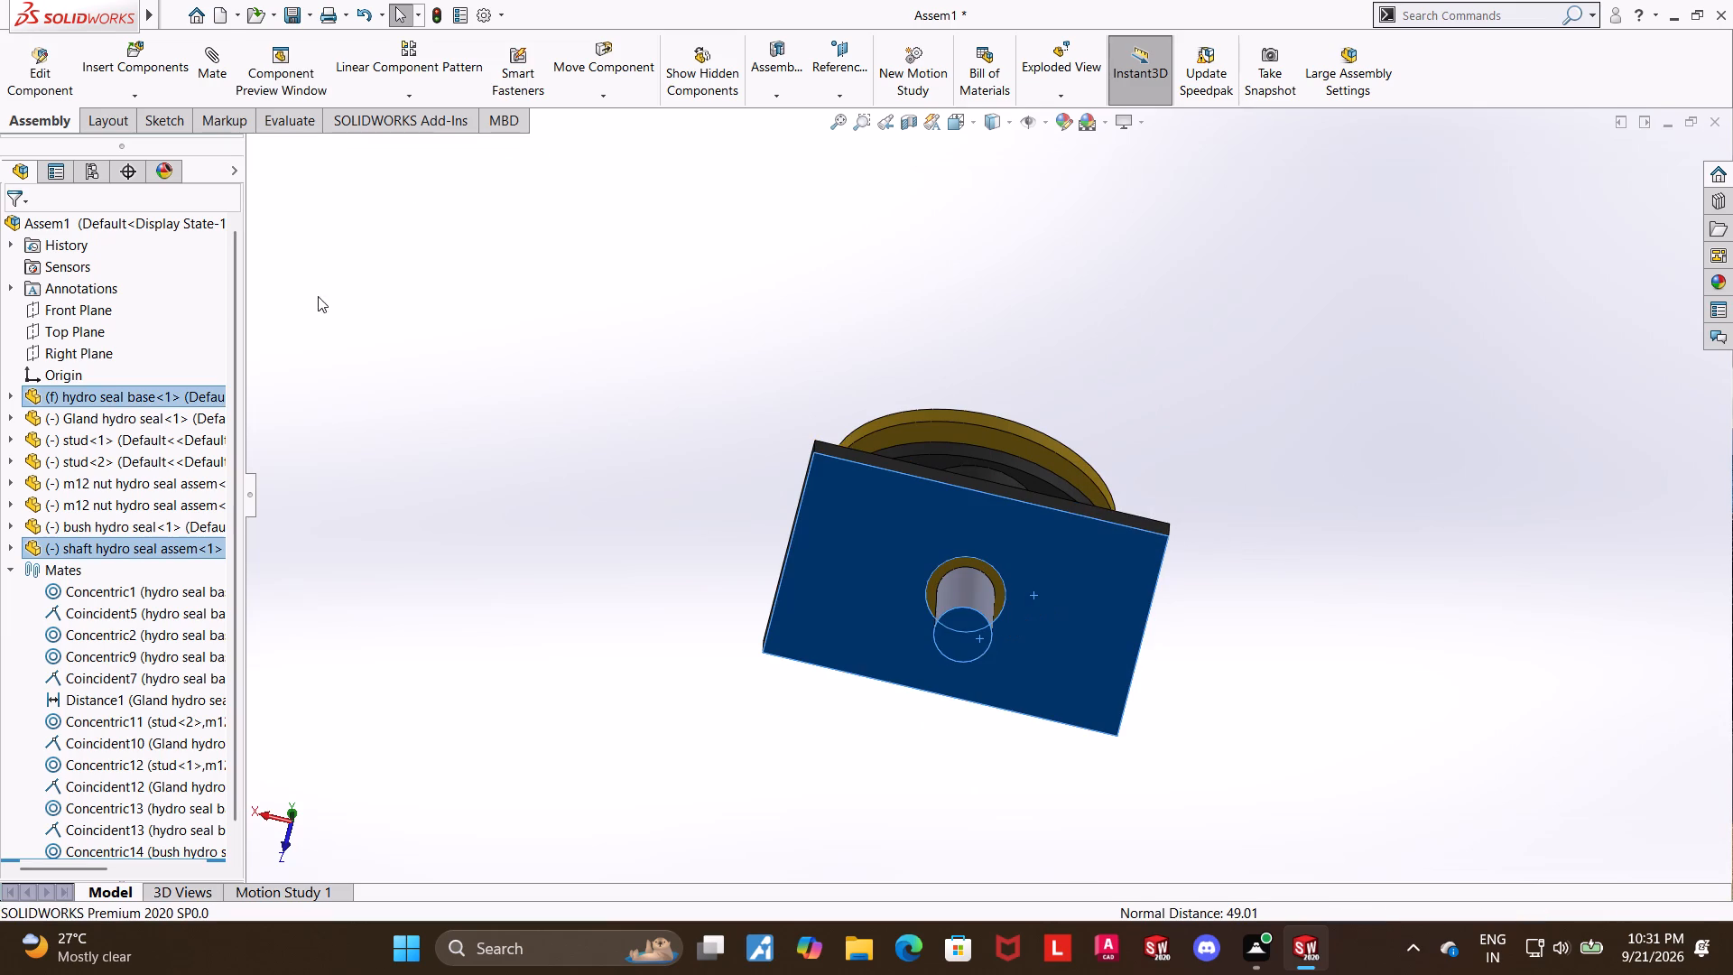
{"action": "left_click", "coordinate": [211, 76]}
{"action": "middle_click_drag", "start_coordinate": [435, 378], "coordinate": [430, 467]}
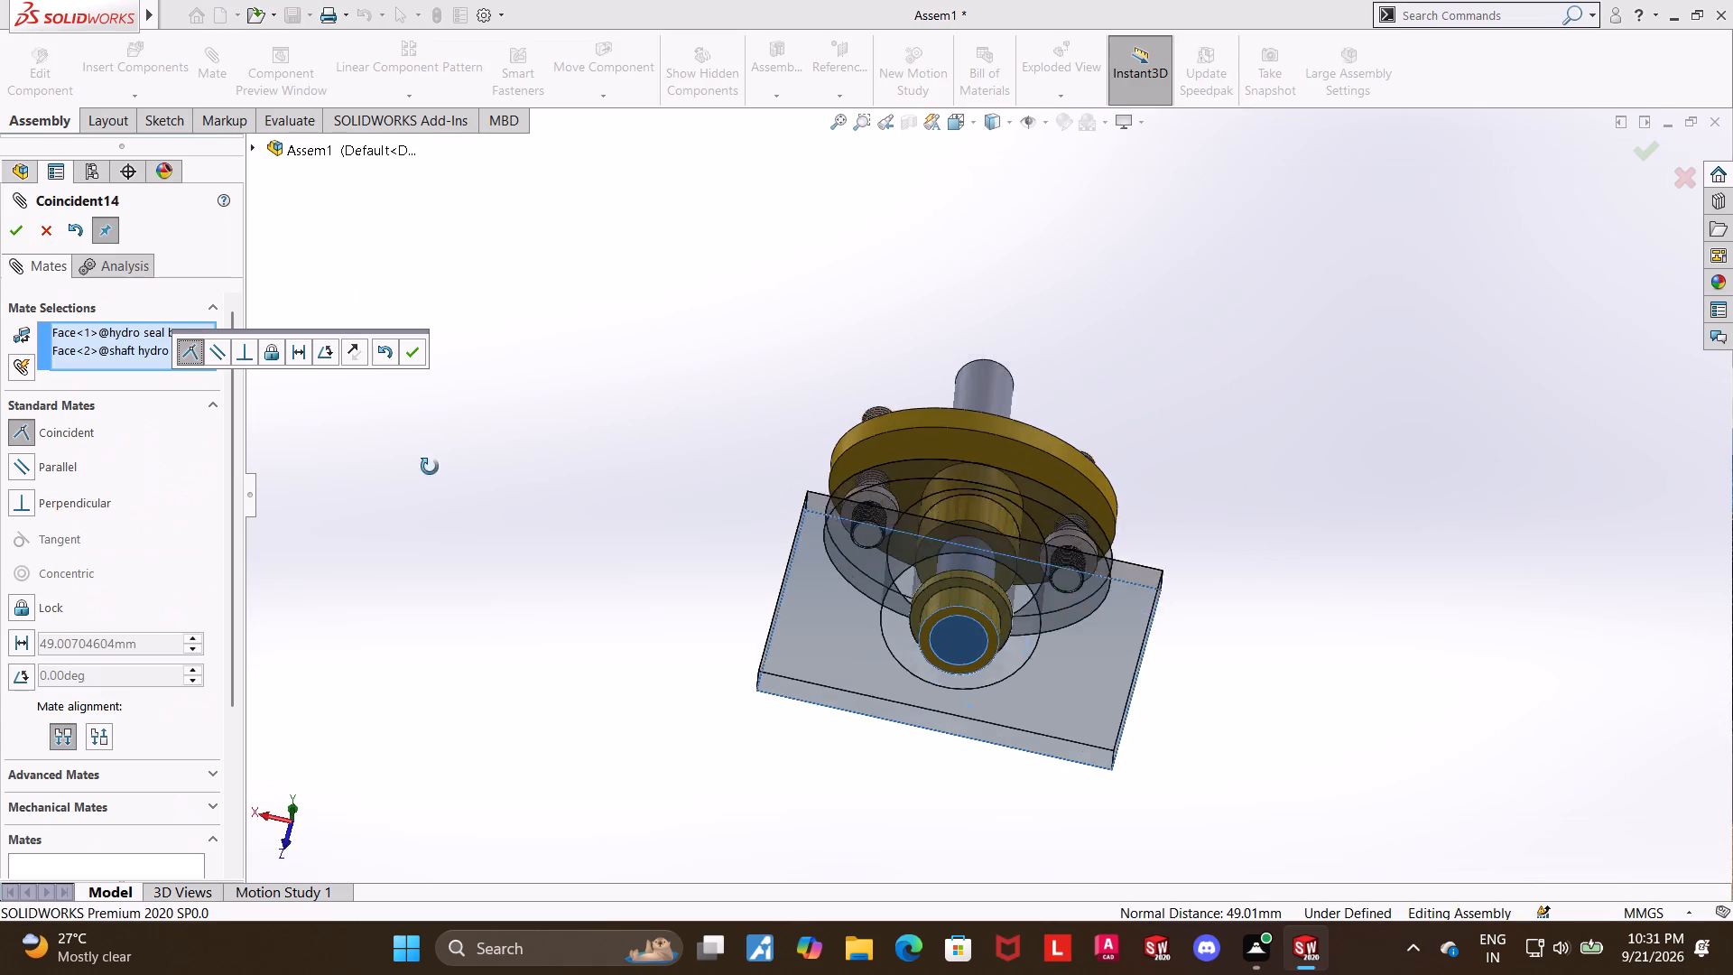
{"action": "middle_click_drag", "start_coordinate": [430, 467], "coordinate": [431, 503]}
{"action": "left_click", "coordinate": [22, 633]}
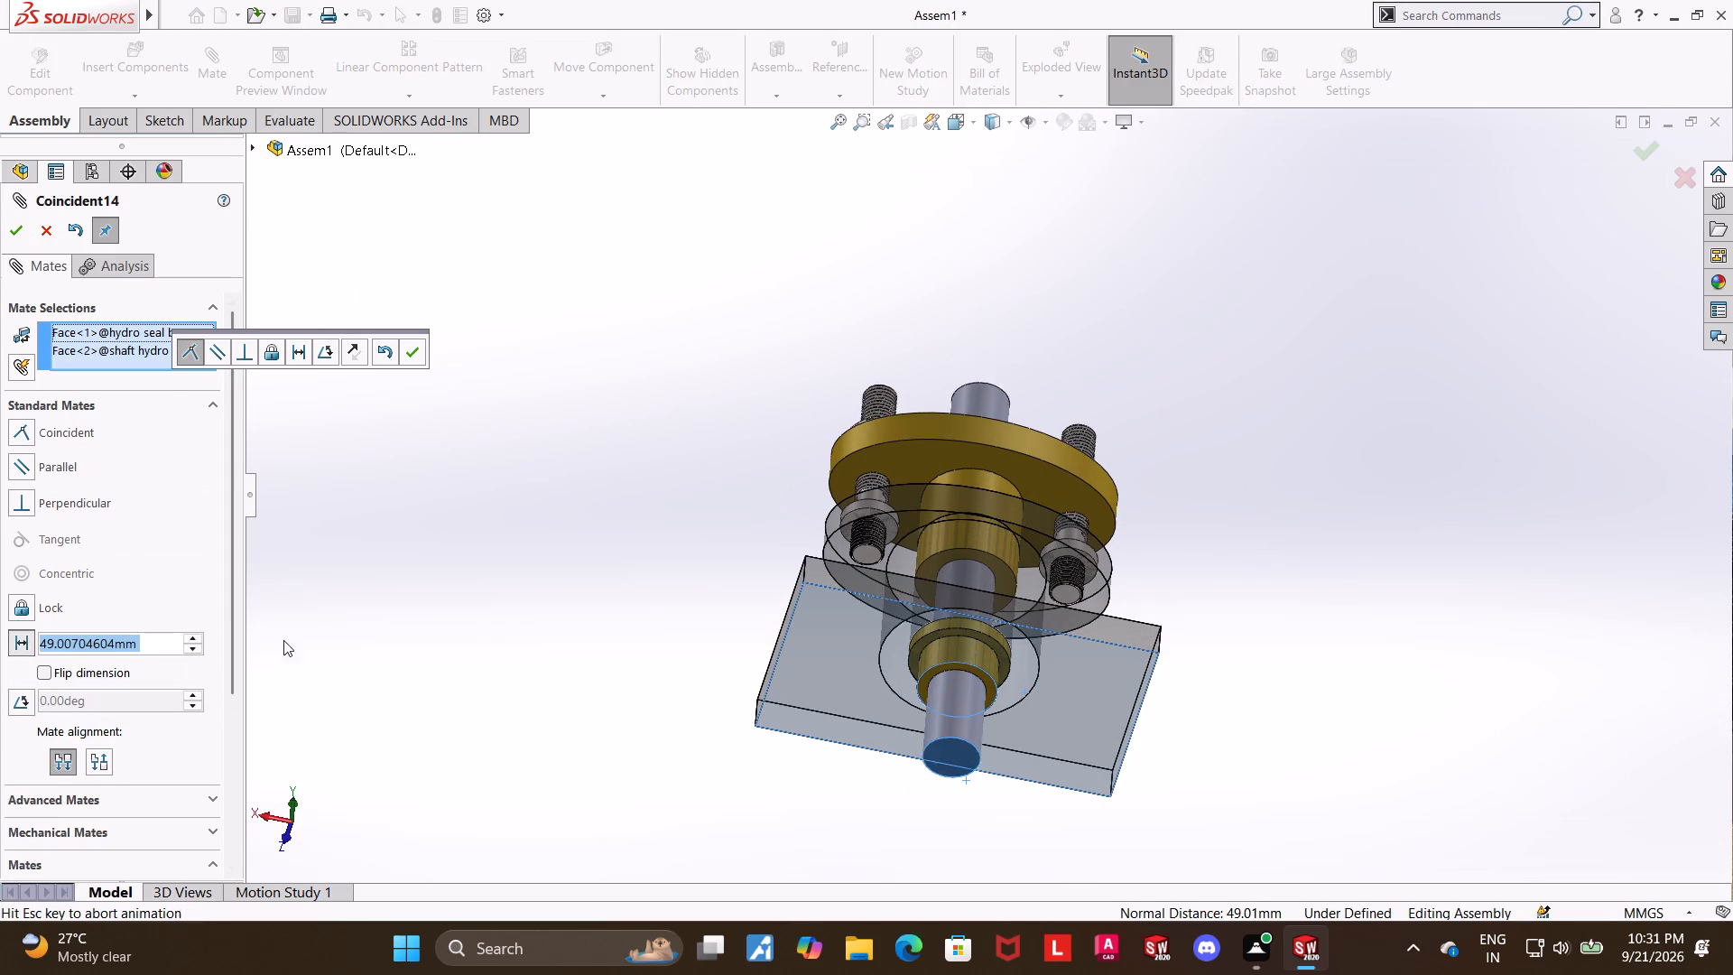
{"action": "middle_click_drag", "start_coordinate": [483, 608], "coordinate": [482, 700]}
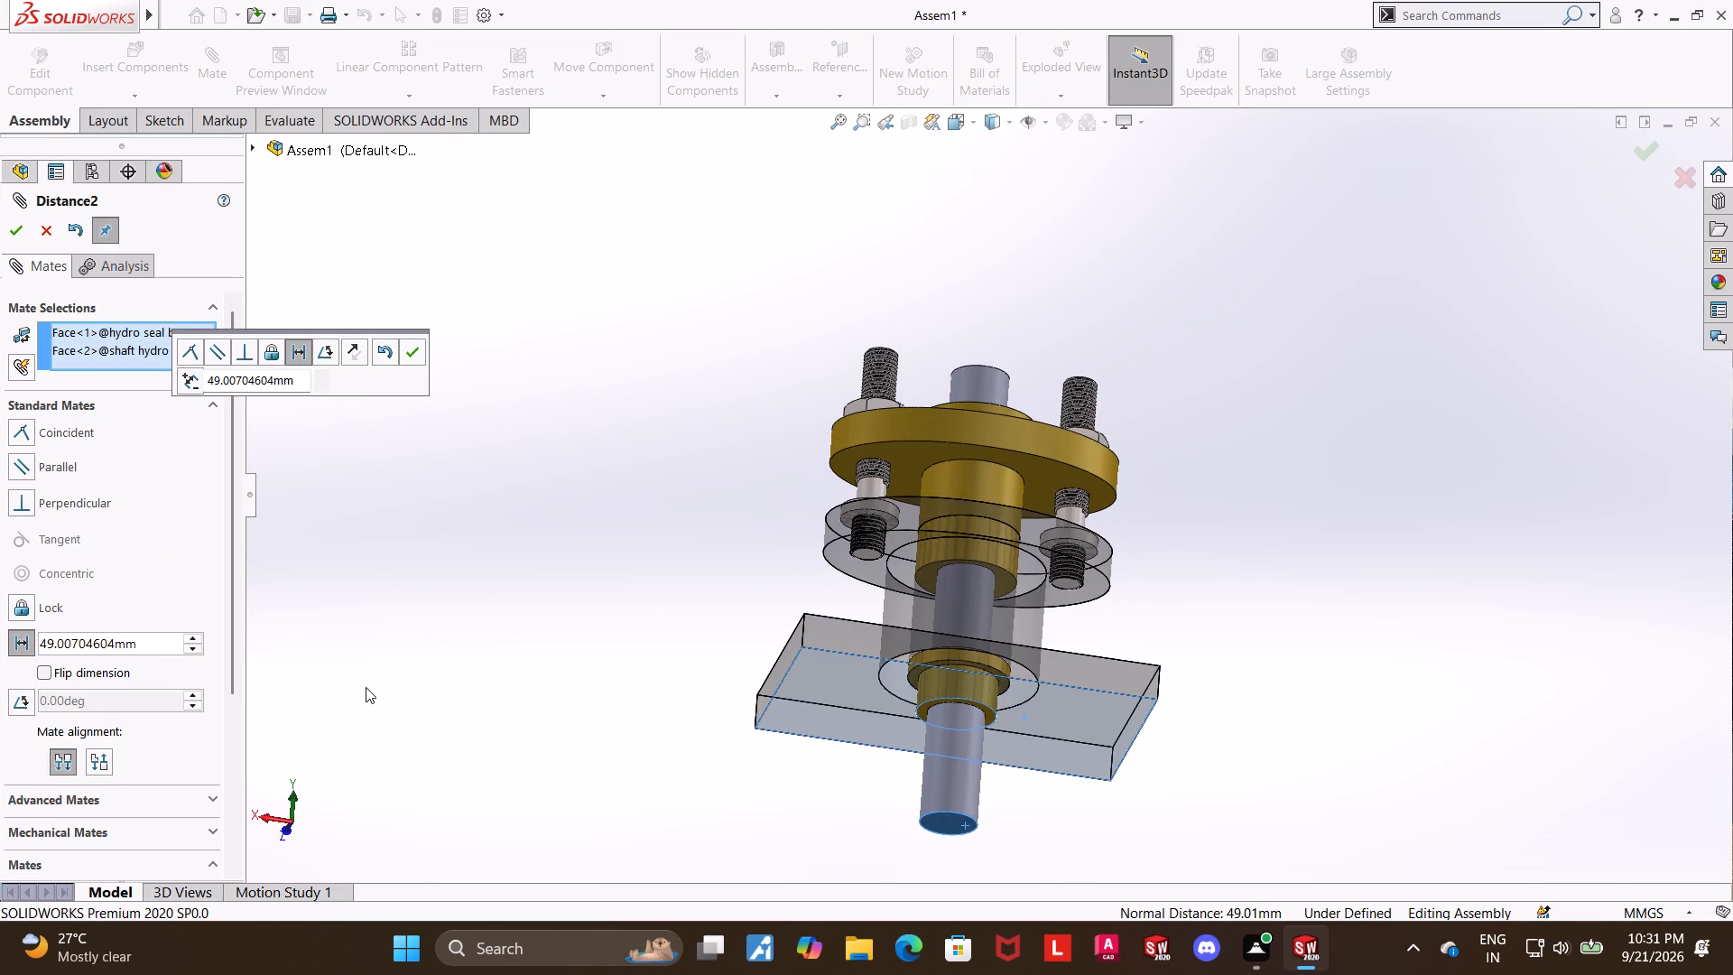
{"action": "left_click", "coordinate": [169, 649]}
{"action": "left_click_drag", "start_coordinate": [162, 637], "coordinate": [0, 638]}
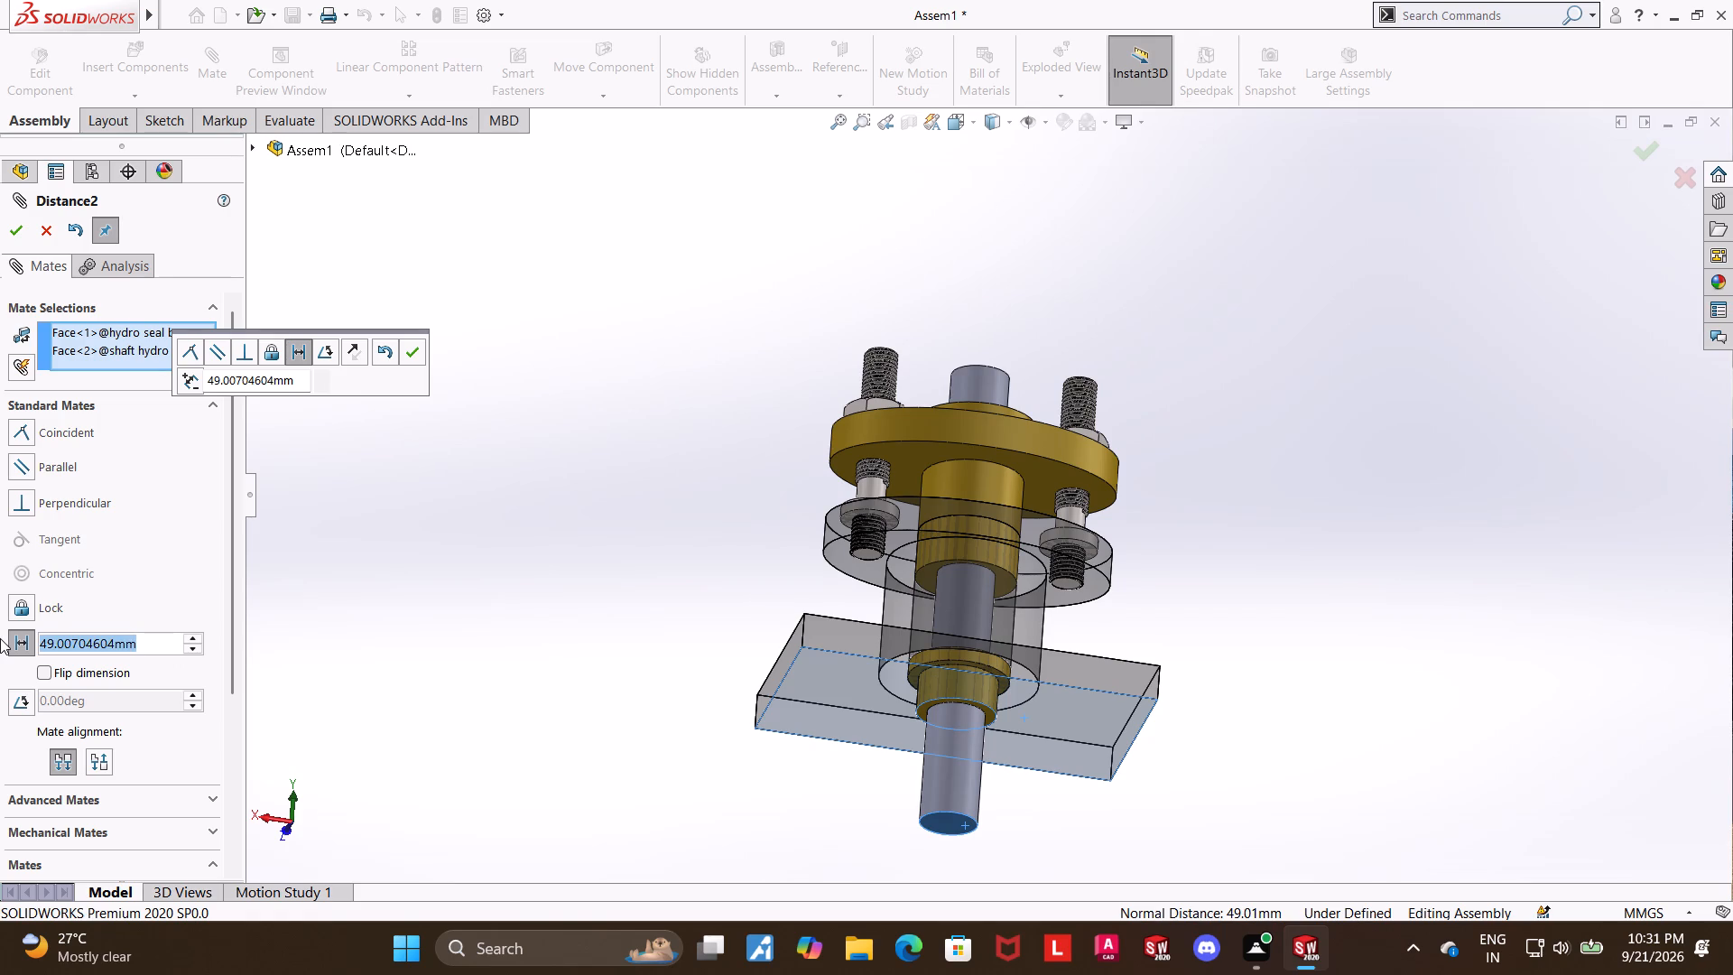
{"action": "type", "text": "35"}
{"action": "key", "text": "Return"}
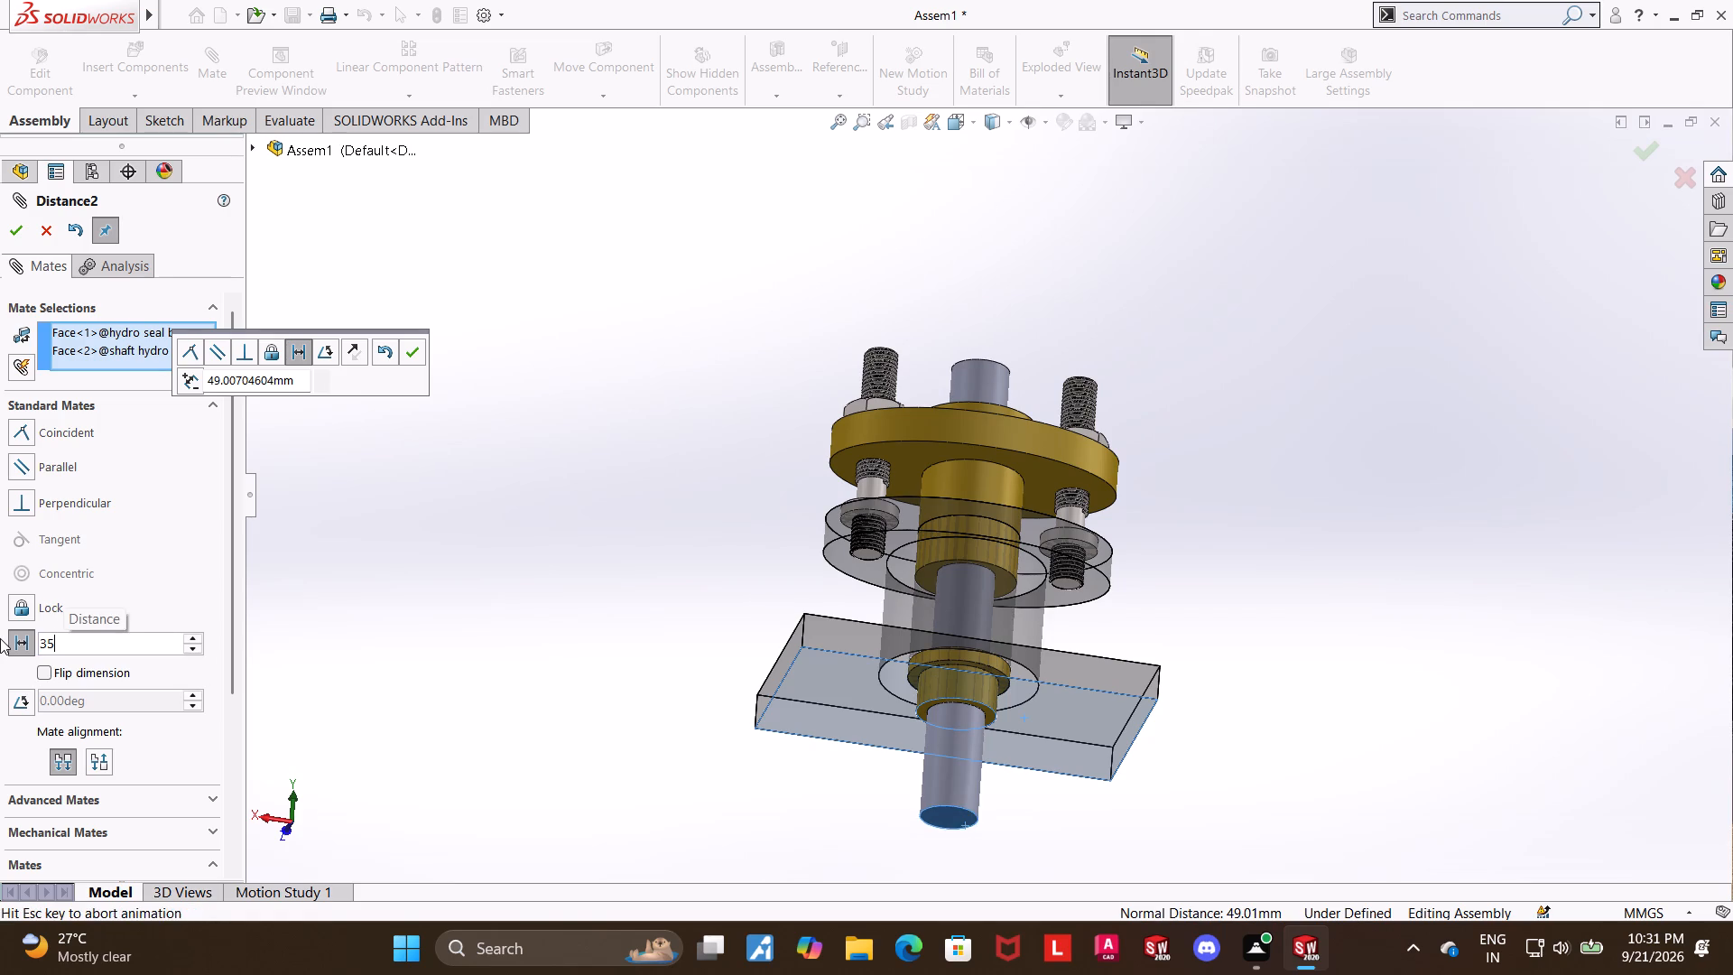
{"action": "left_click", "coordinate": [13, 227]}
{"action": "left_click", "coordinate": [555, 347]}
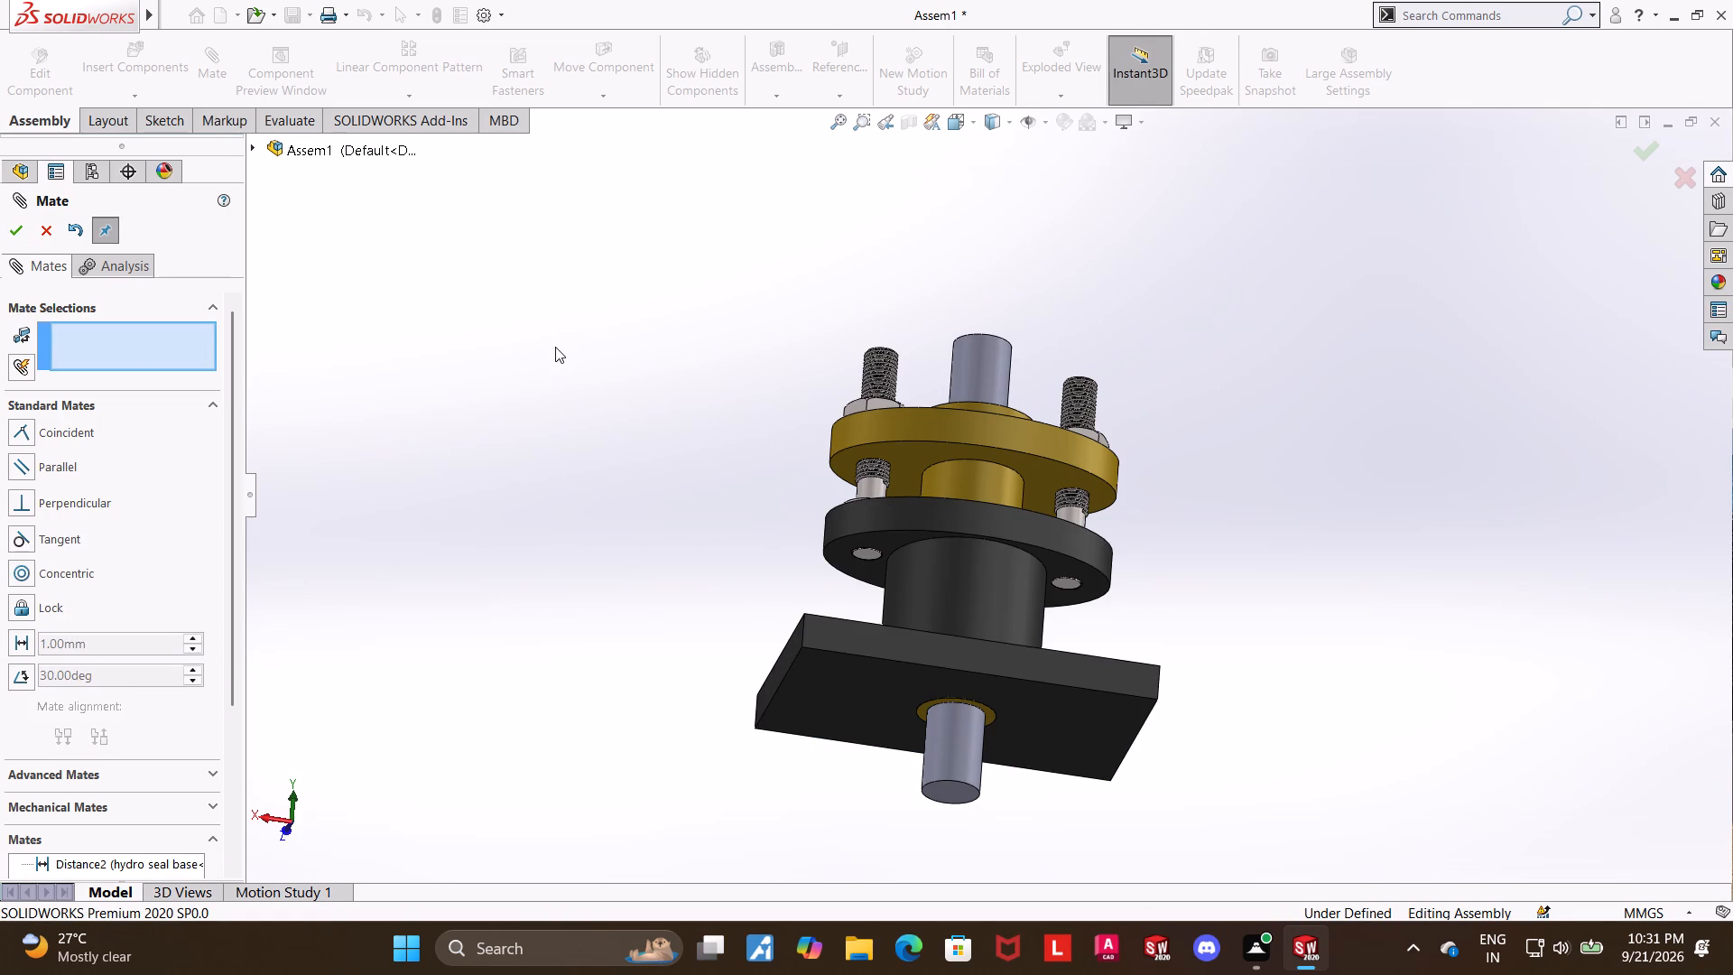
{"action": "middle_click_drag", "start_coordinate": [582, 256], "coordinate": [579, 401]}
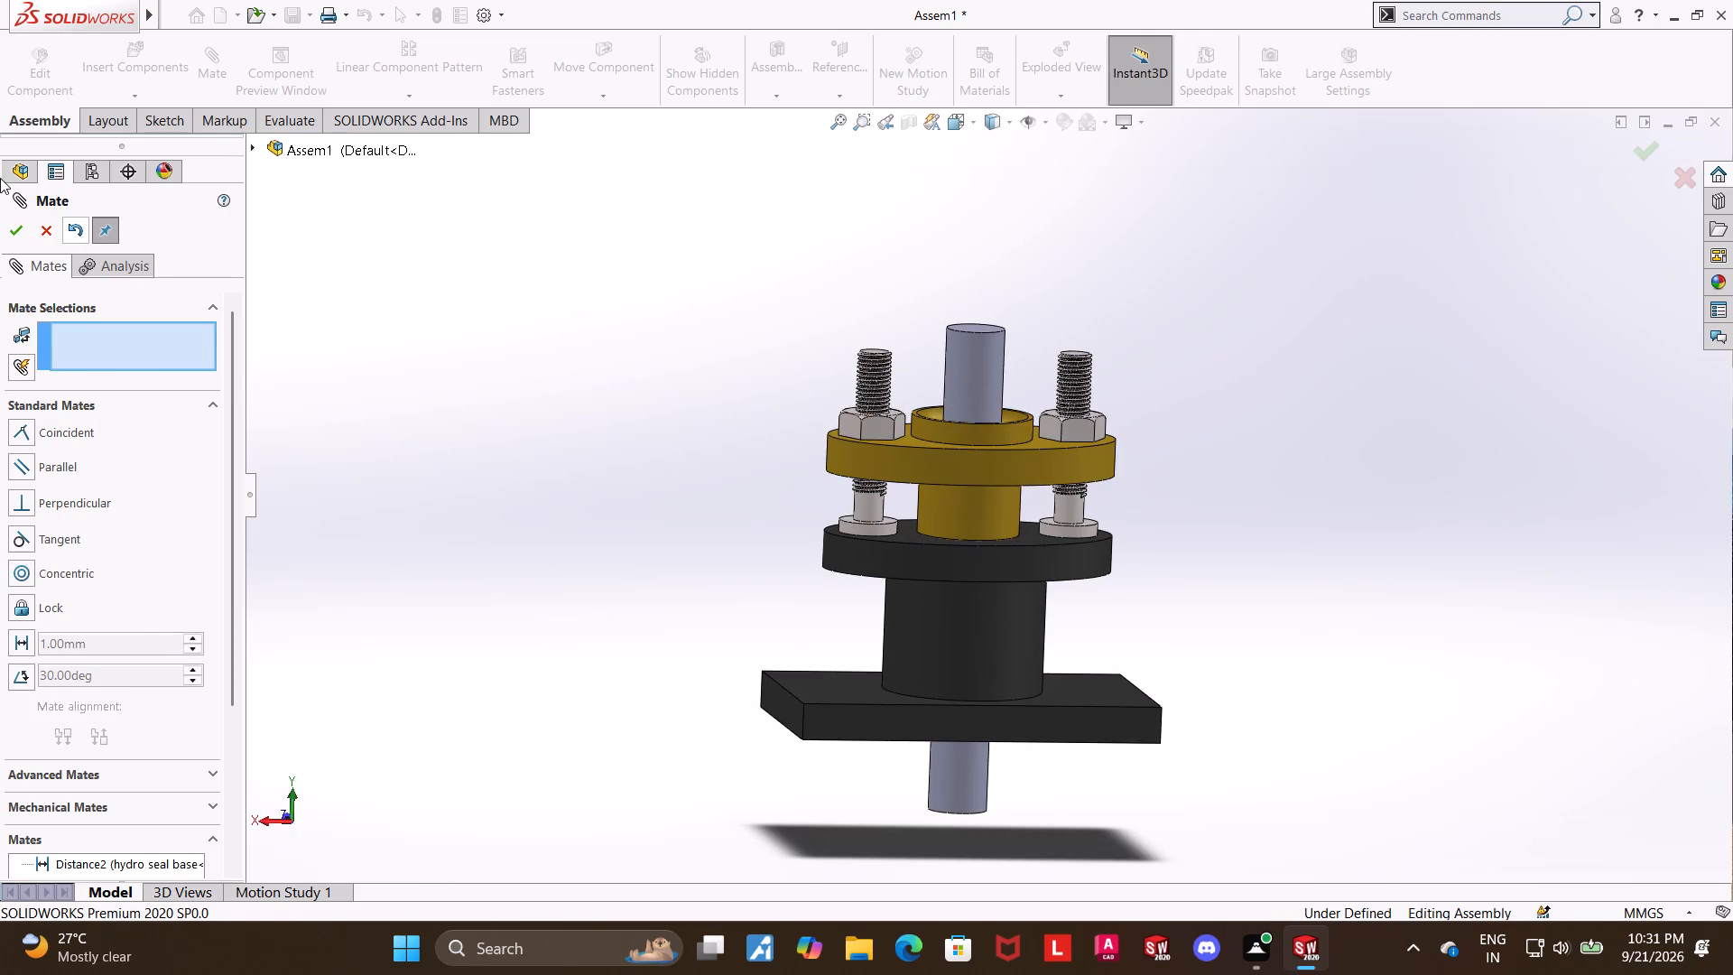
{"action": "left_click", "coordinate": [44, 230]}
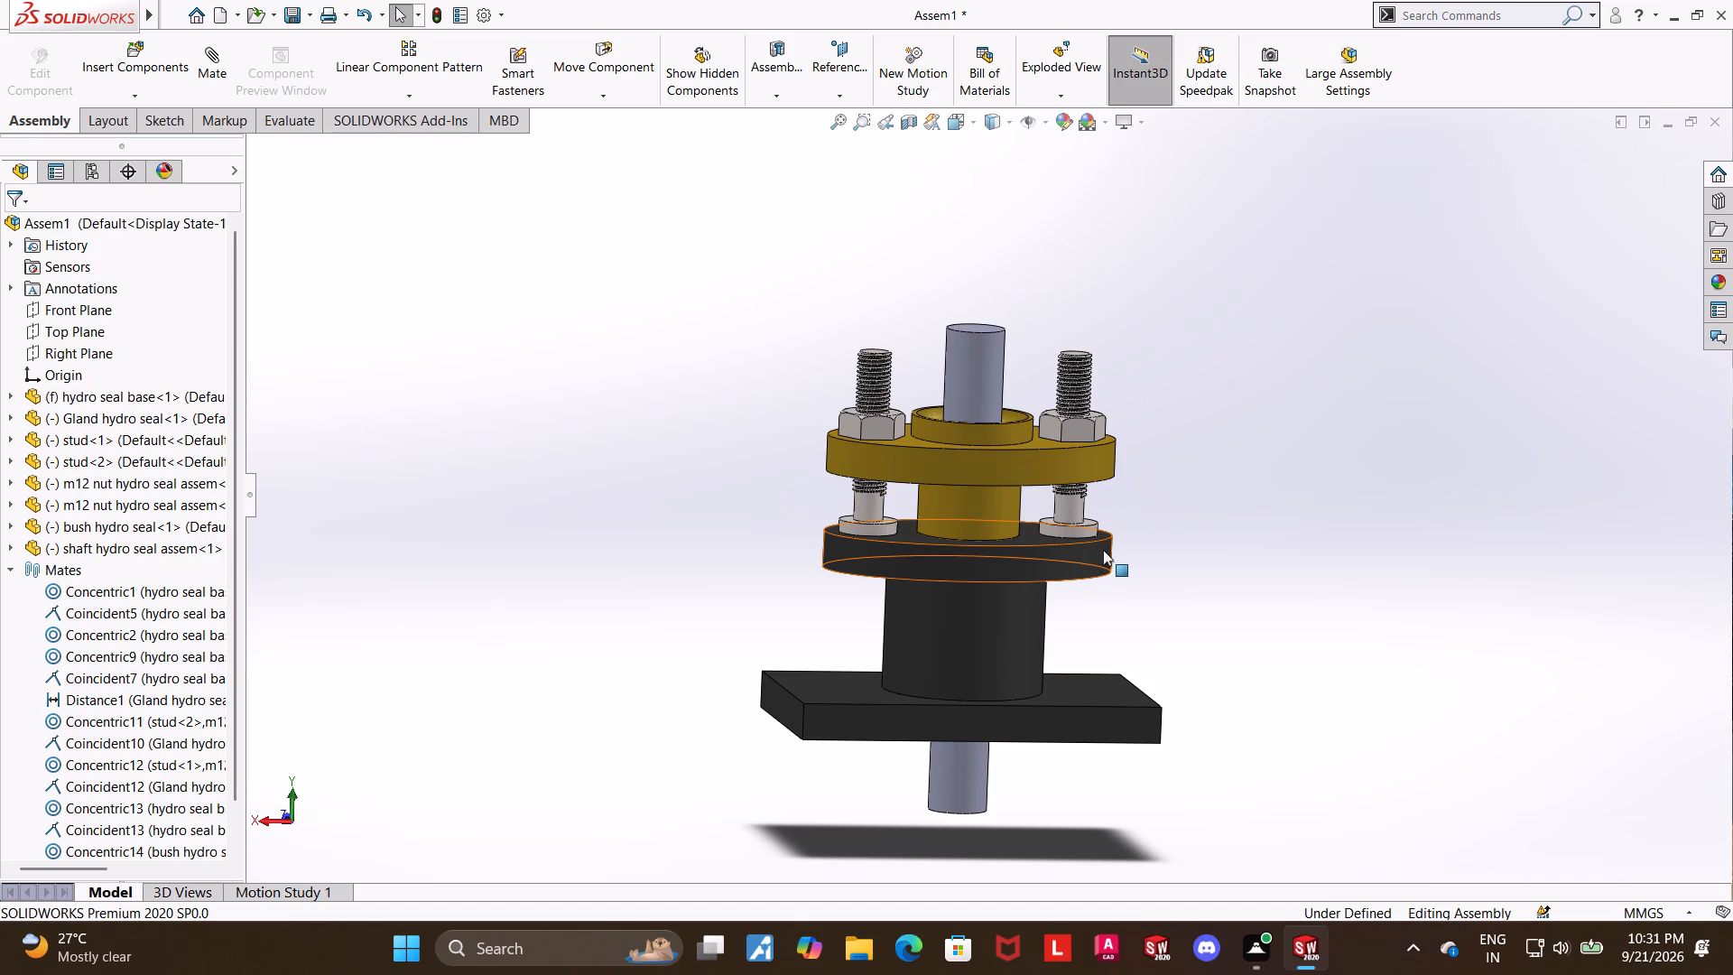
In the stud part, fillet the edge where the plain shank meets the collar's upper face with a 2 mm radius.
{"action": "middle_click_drag", "start_coordinate": [1145, 509], "coordinate": [1145, 534]}
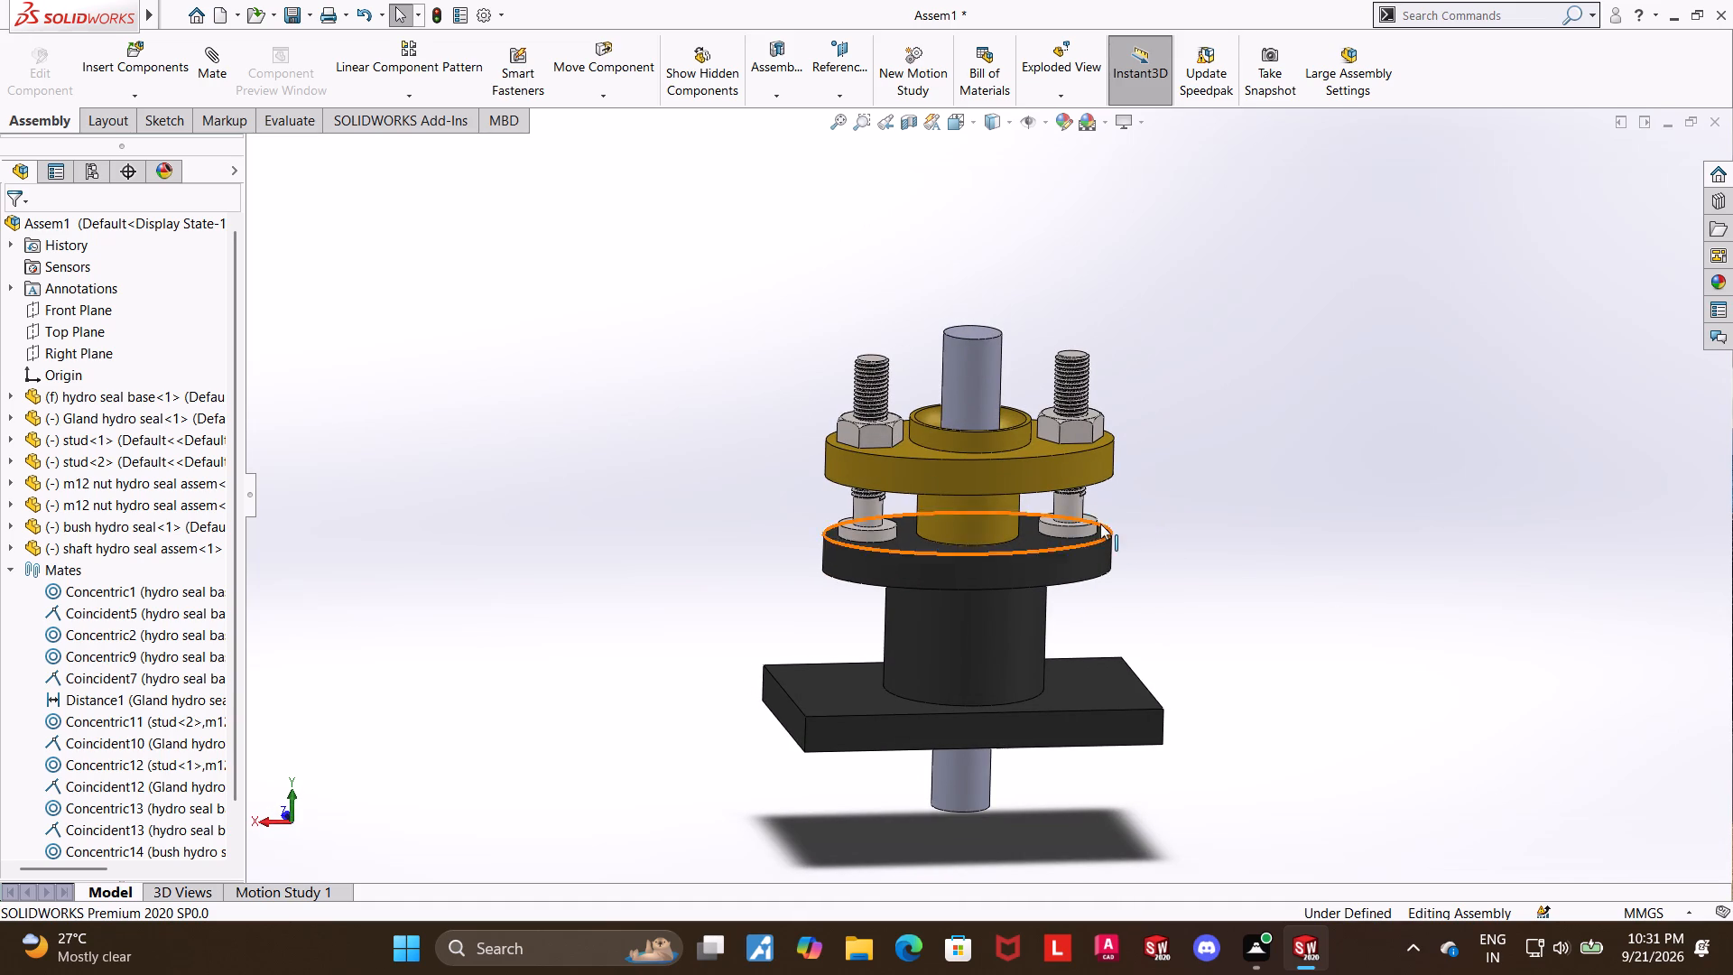
{"action": "scroll", "coordinate": [1094, 526], "scroll_direction": "up", "scroll_amount": 1}
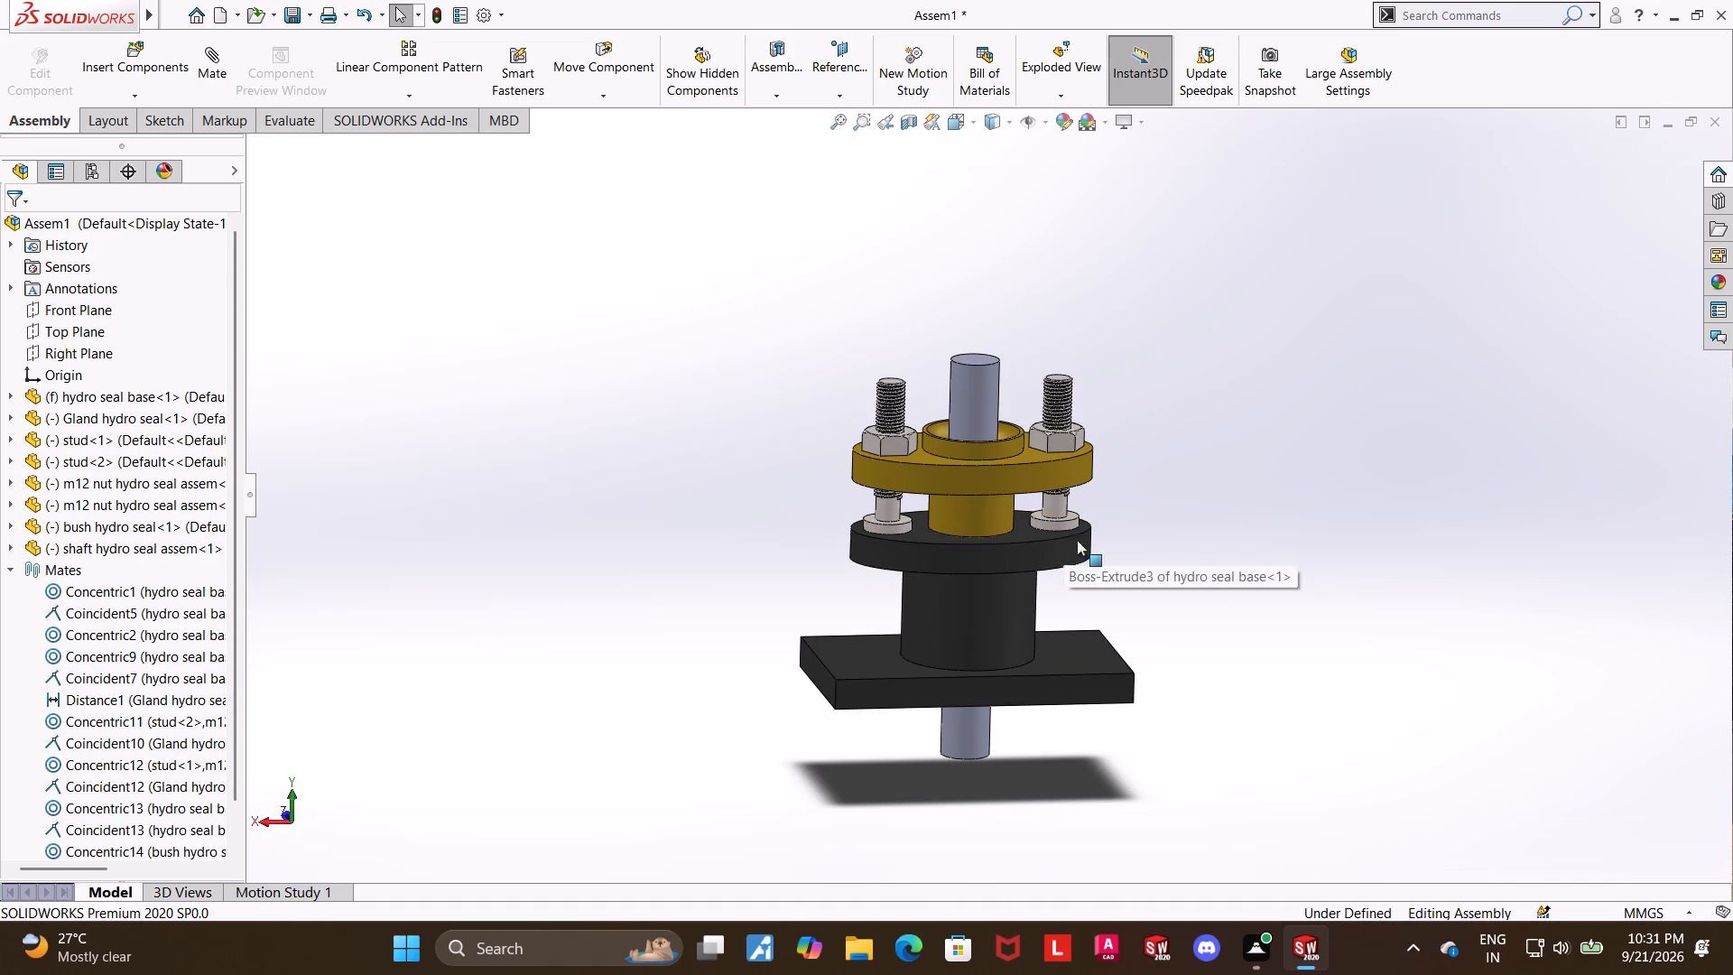
{"action": "scroll", "coordinate": [1143, 483], "scroll_direction": "down", "scroll_amount": 4}
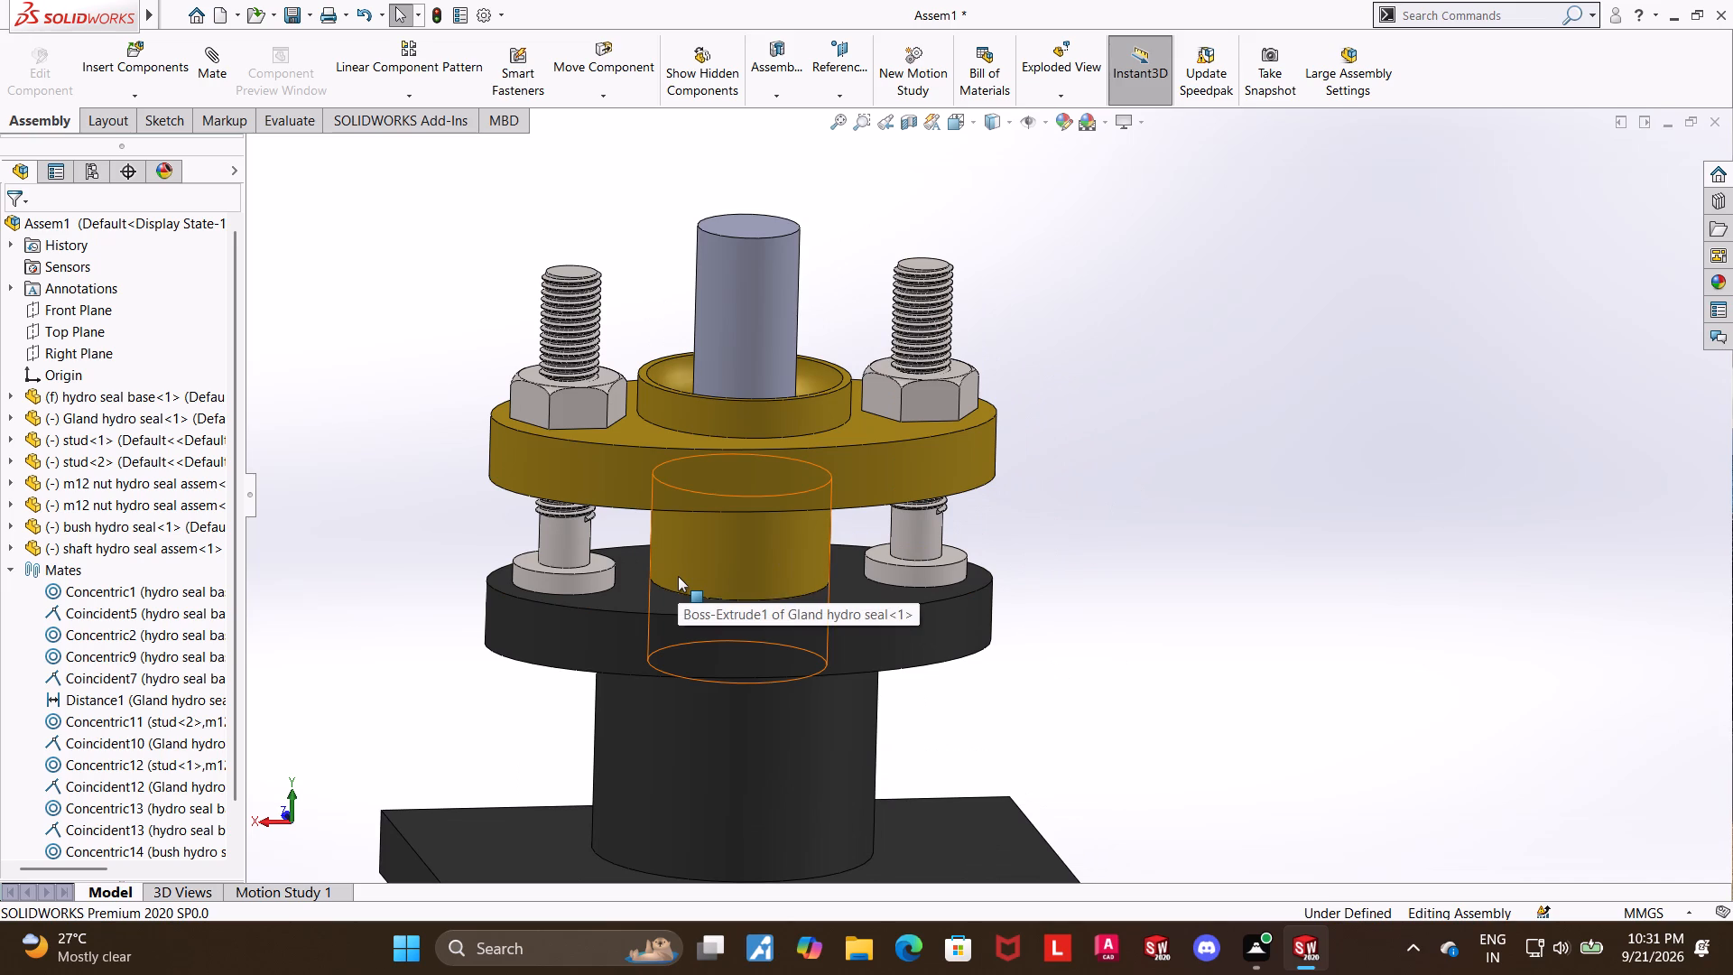
{"action": "scroll", "coordinate": [999, 643], "scroll_direction": "up", "scroll_amount": 1}
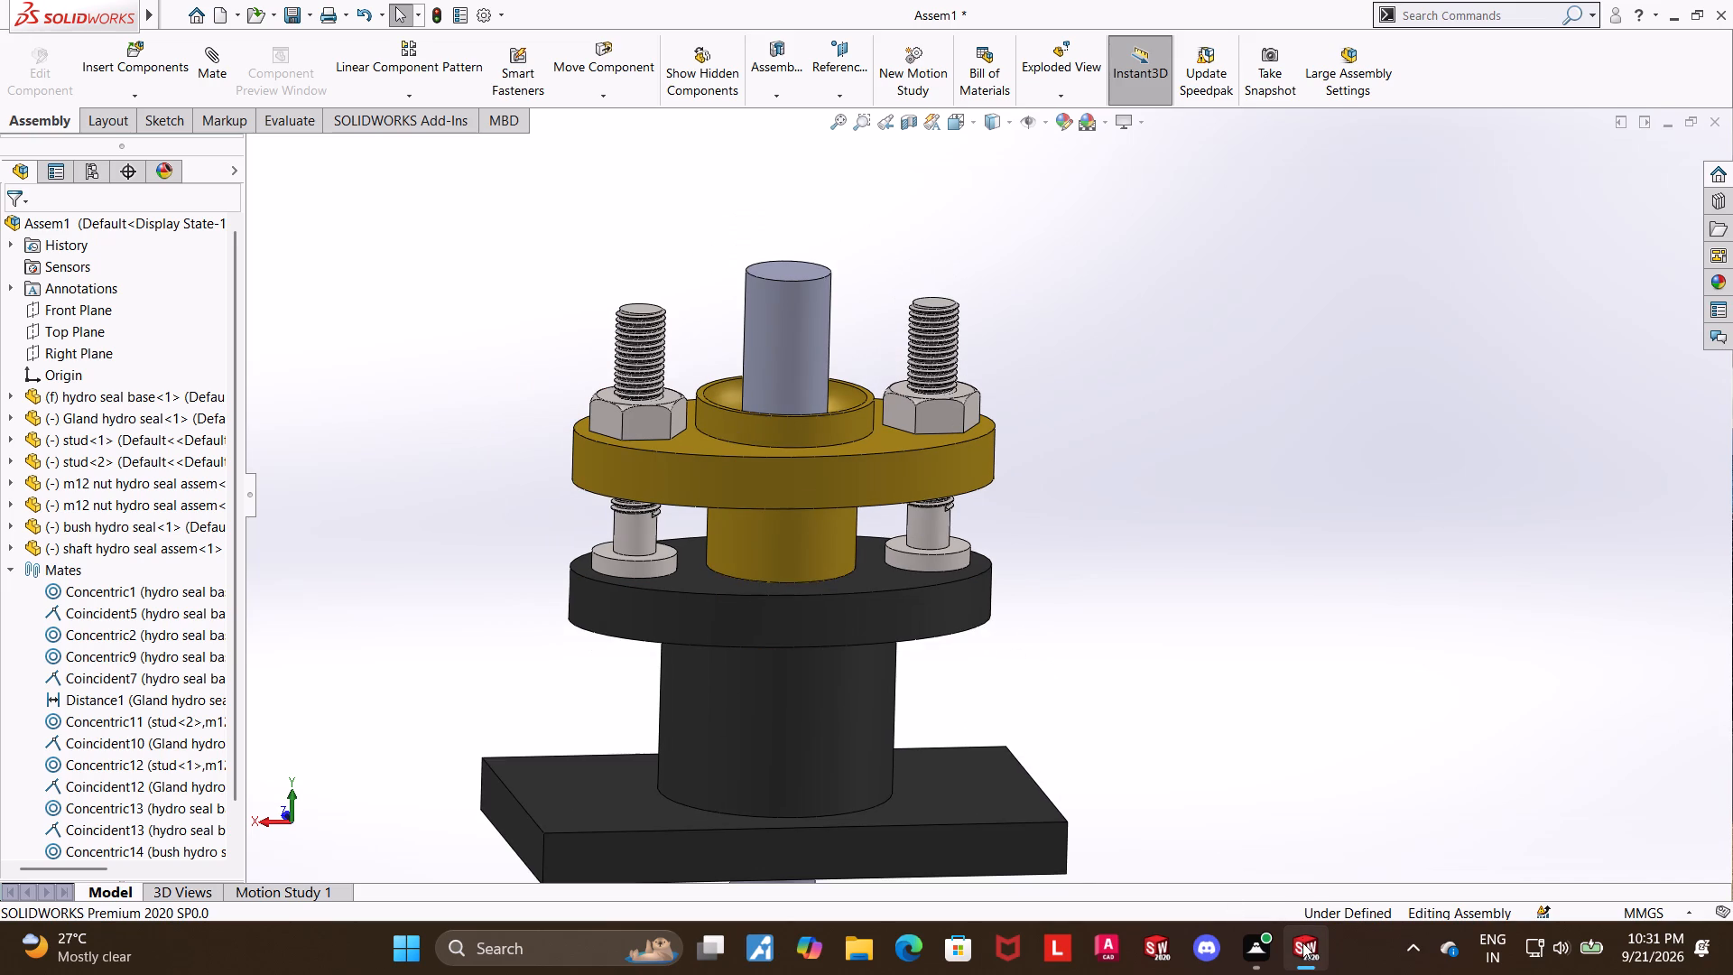
{"action": "left_click", "coordinate": [919, 824]}
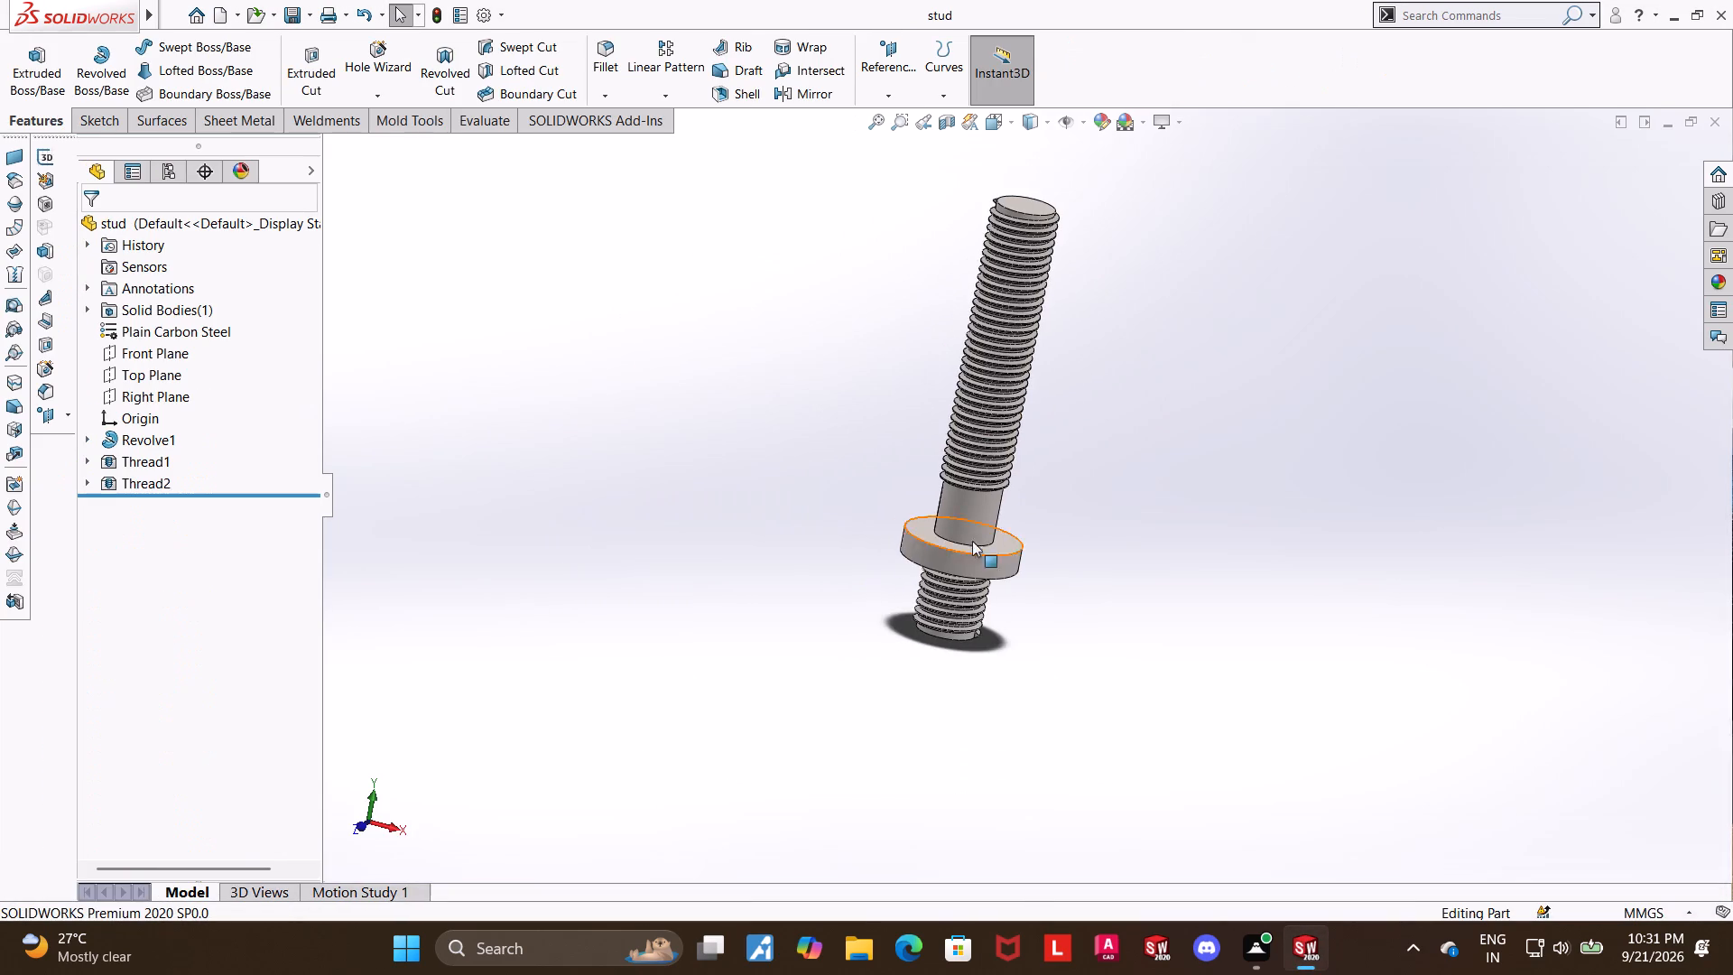
{"action": "scroll", "coordinate": [986, 543], "scroll_direction": "down", "scroll_amount": 2}
{"action": "left_click", "coordinate": [616, 70]}
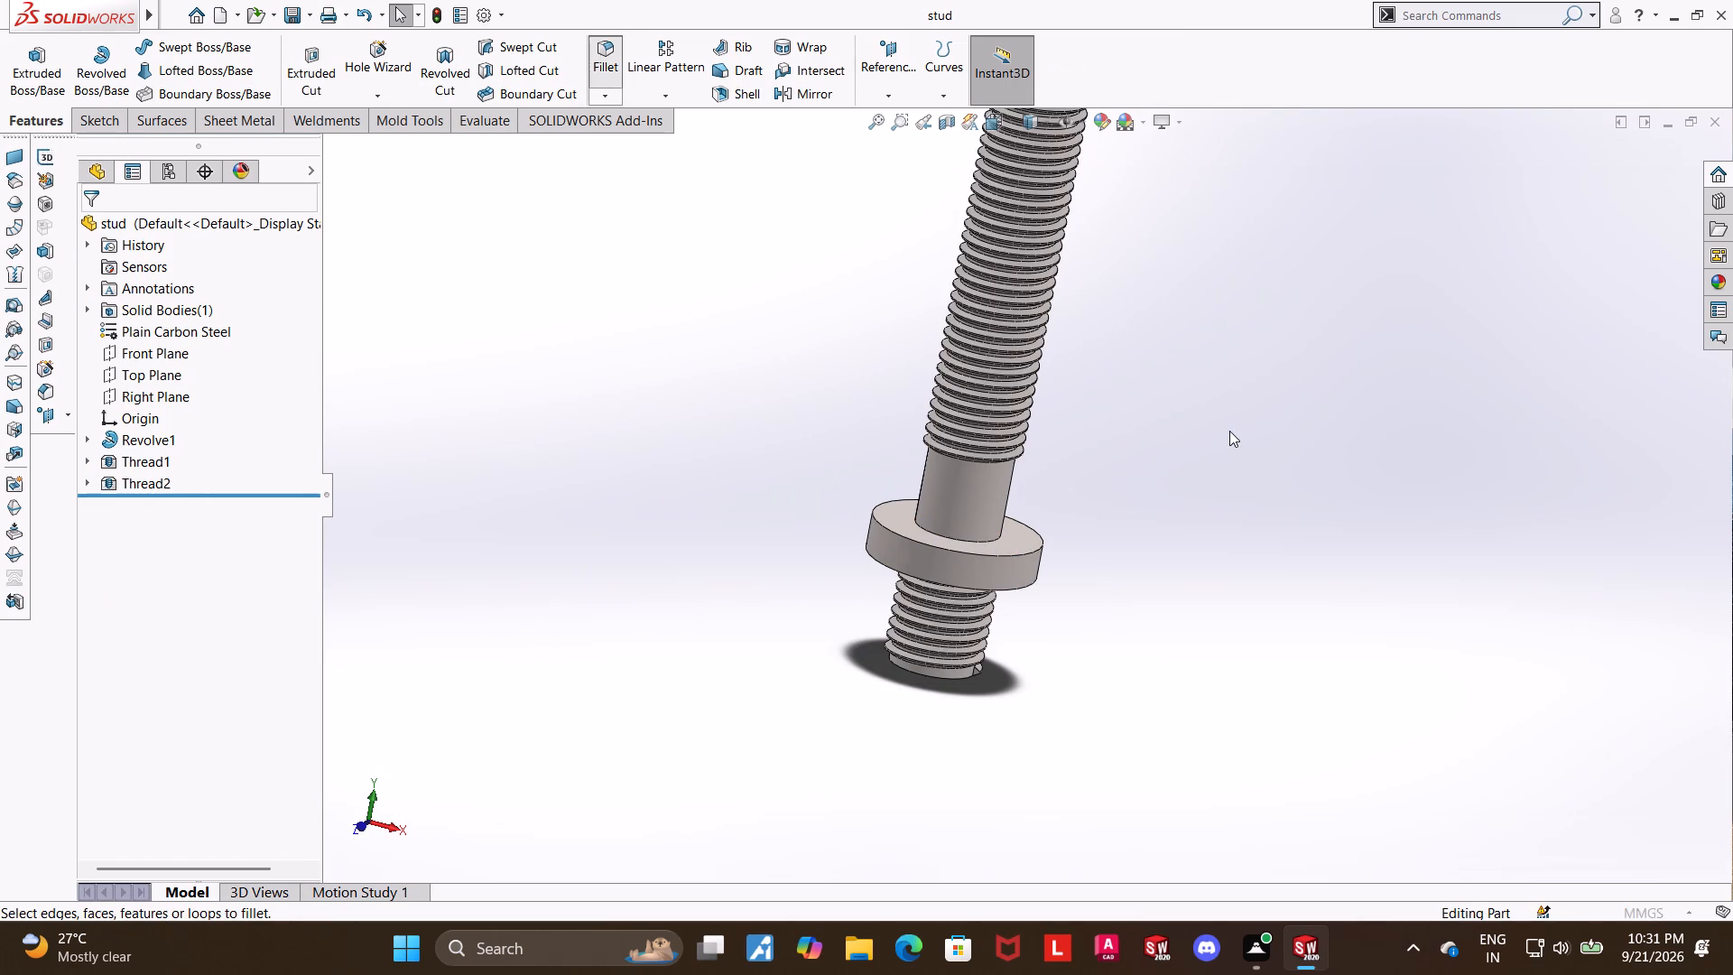
{"action": "middle_click_drag", "start_coordinate": [1229, 431], "coordinate": [1203, 520]}
{"action": "scroll", "coordinate": [1015, 511], "scroll_direction": "down", "scroll_amount": 4}
{"action": "left_click", "coordinate": [1019, 506]}
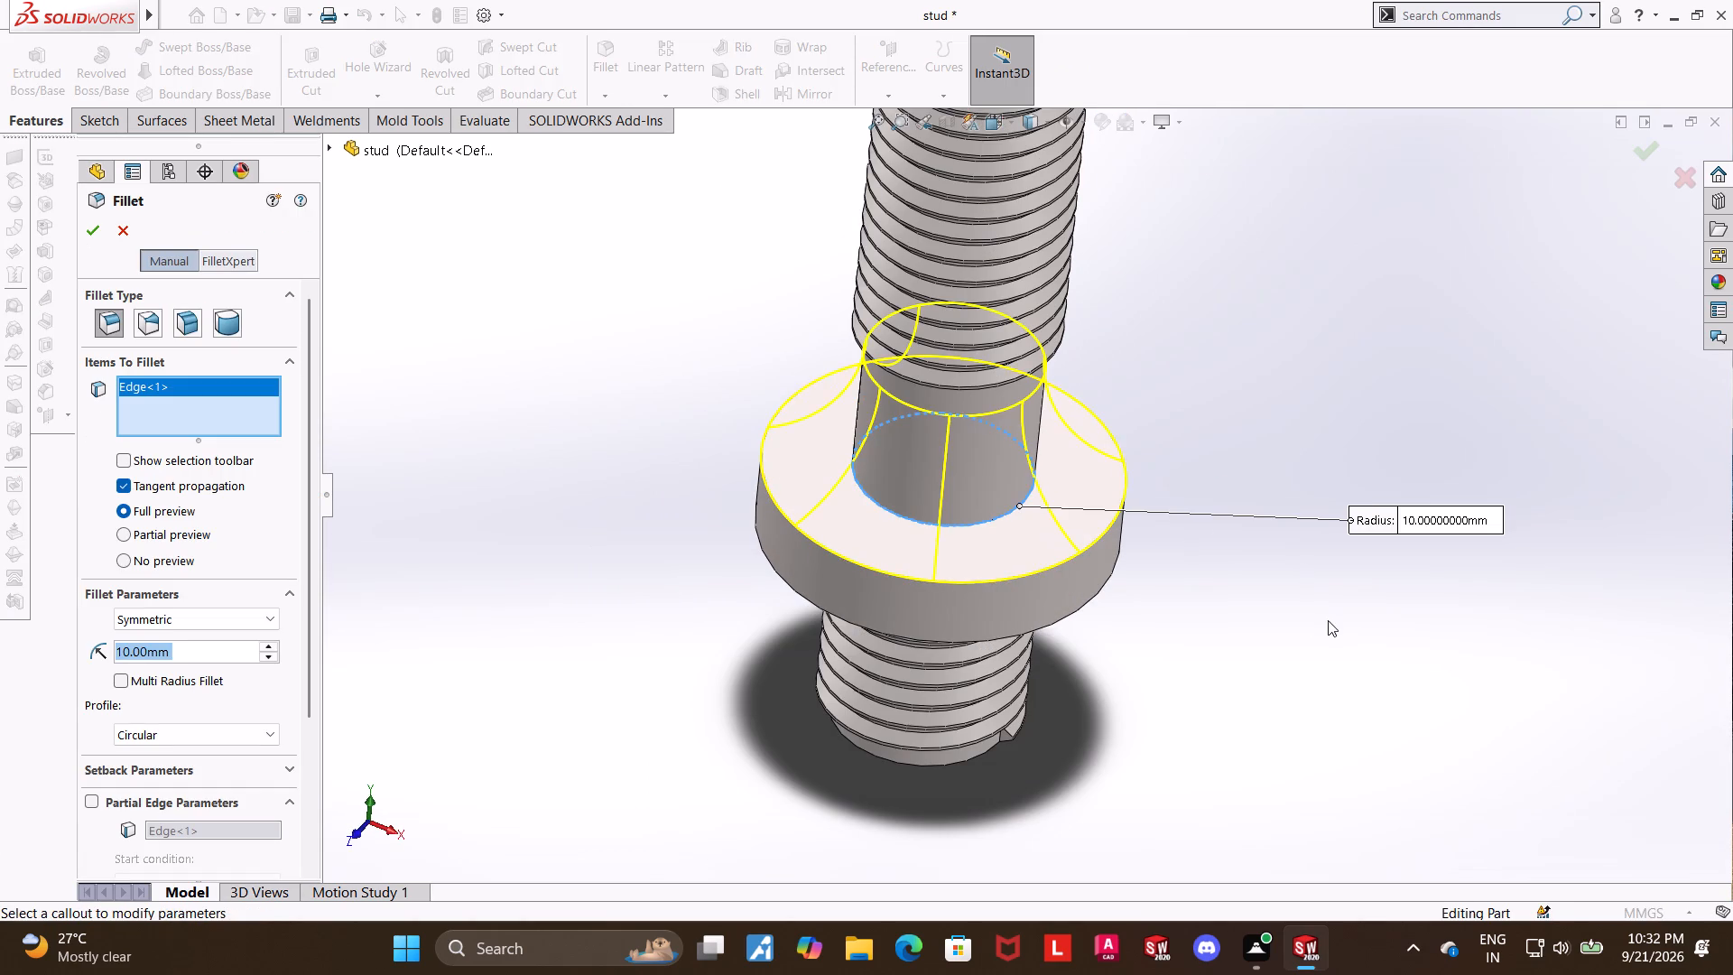
{"action": "key", "text": "2"}
{"action": "key", "text": "Return"}
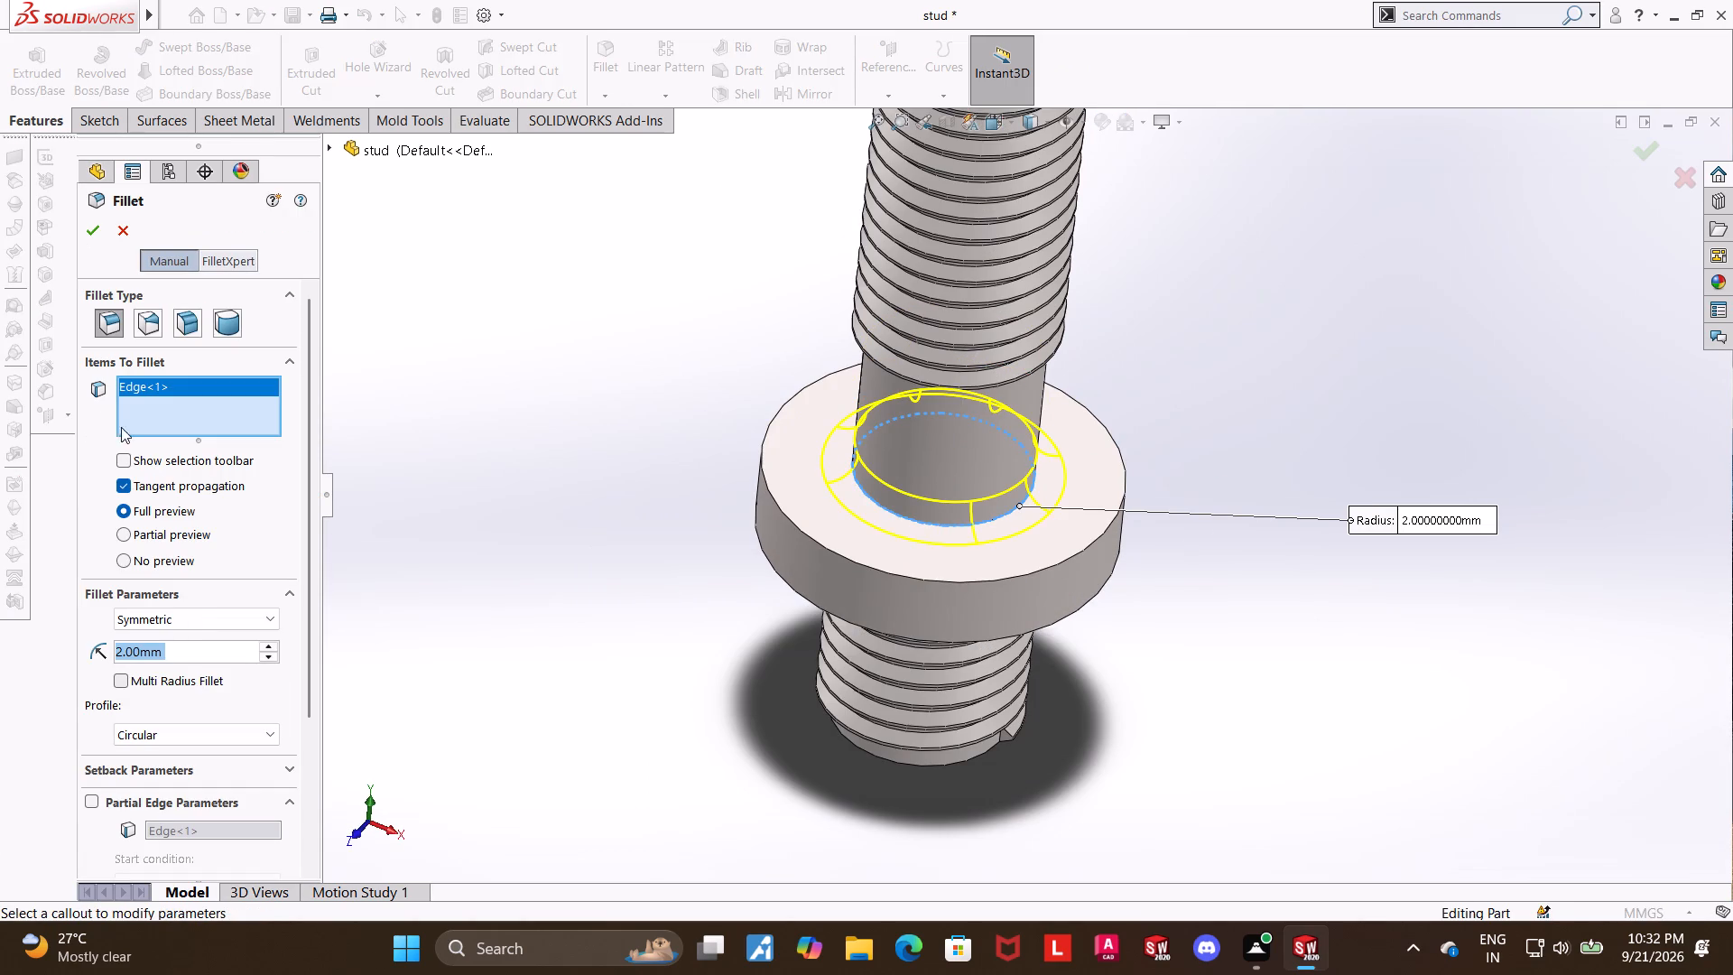
{"action": "left_click", "coordinate": [90, 229]}
{"action": "left_click", "coordinate": [718, 525]}
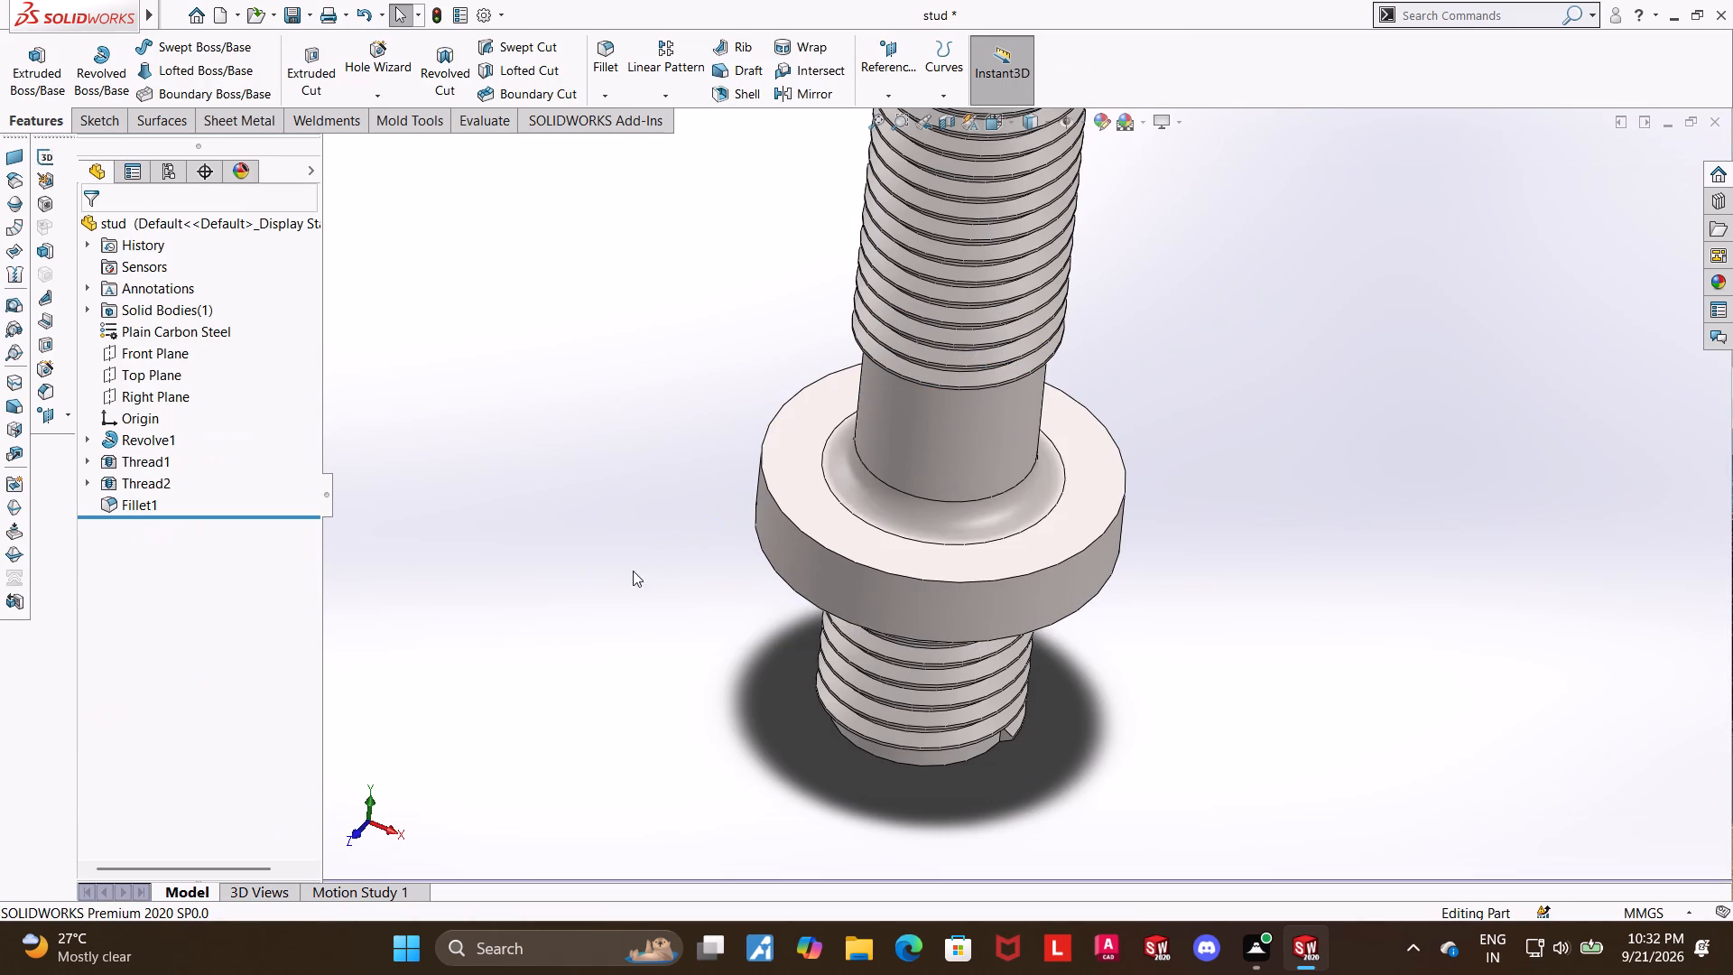
Save the stud part with its new collar fillet.
{"action": "middle_click_drag", "start_coordinate": [632, 569], "coordinate": [610, 404]}
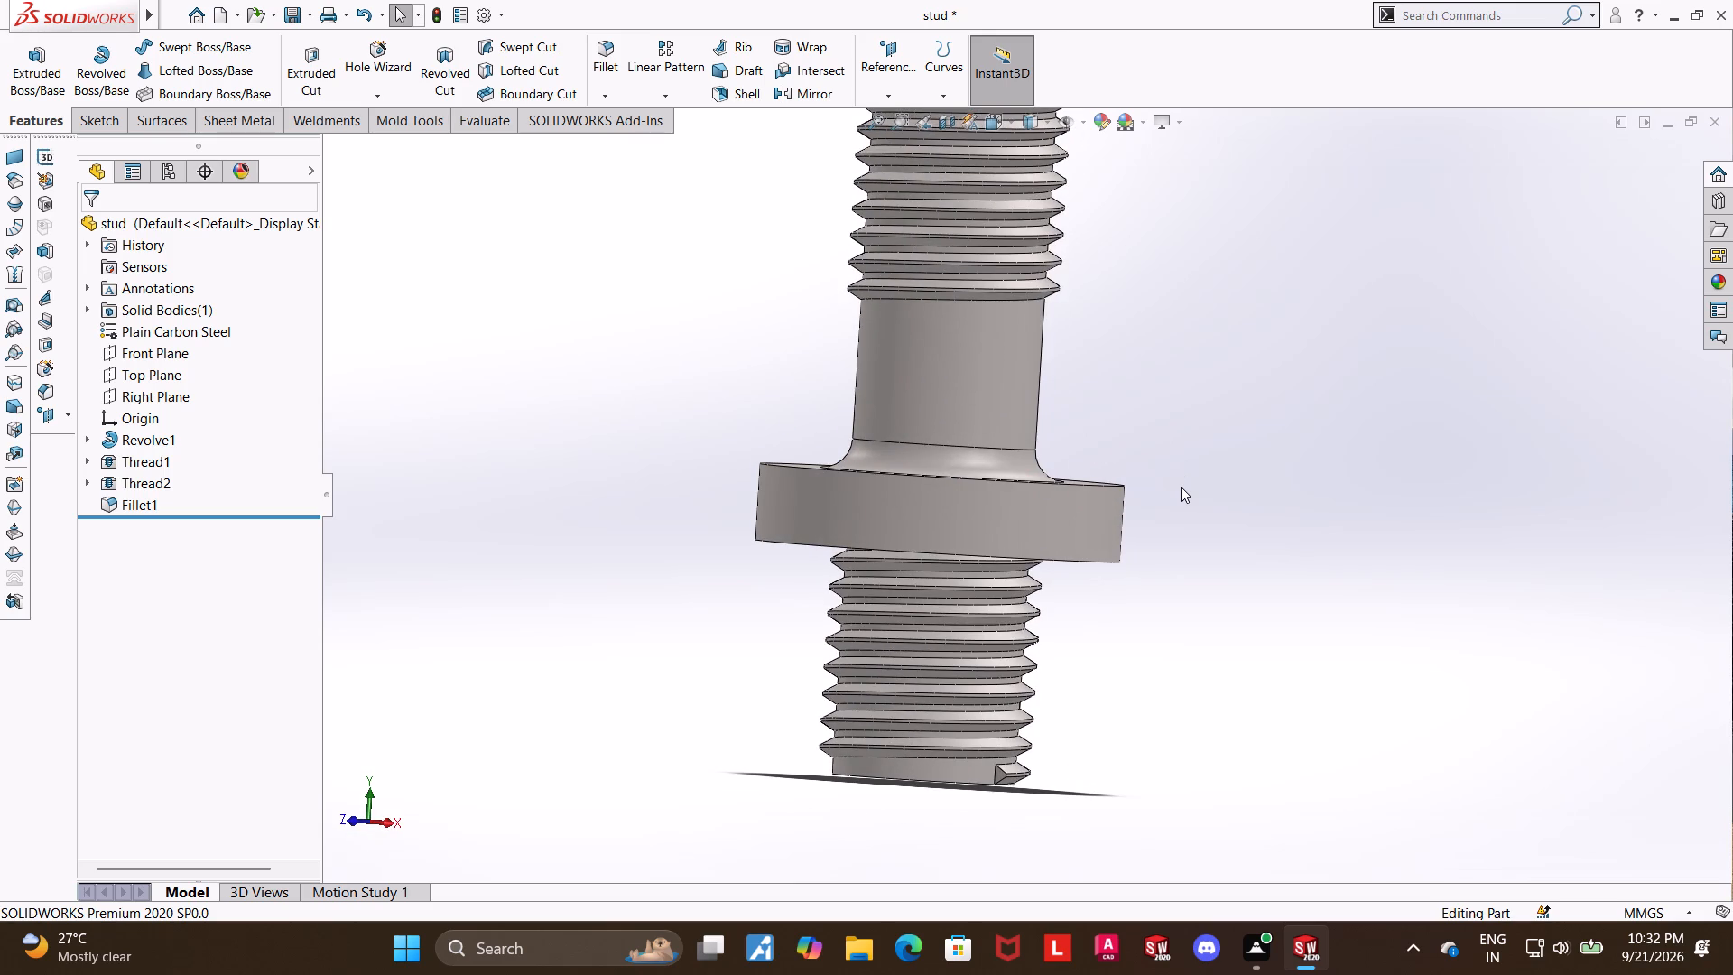
{"action": "scroll", "coordinate": [1181, 487], "scroll_direction": "down", "scroll_amount": 1}
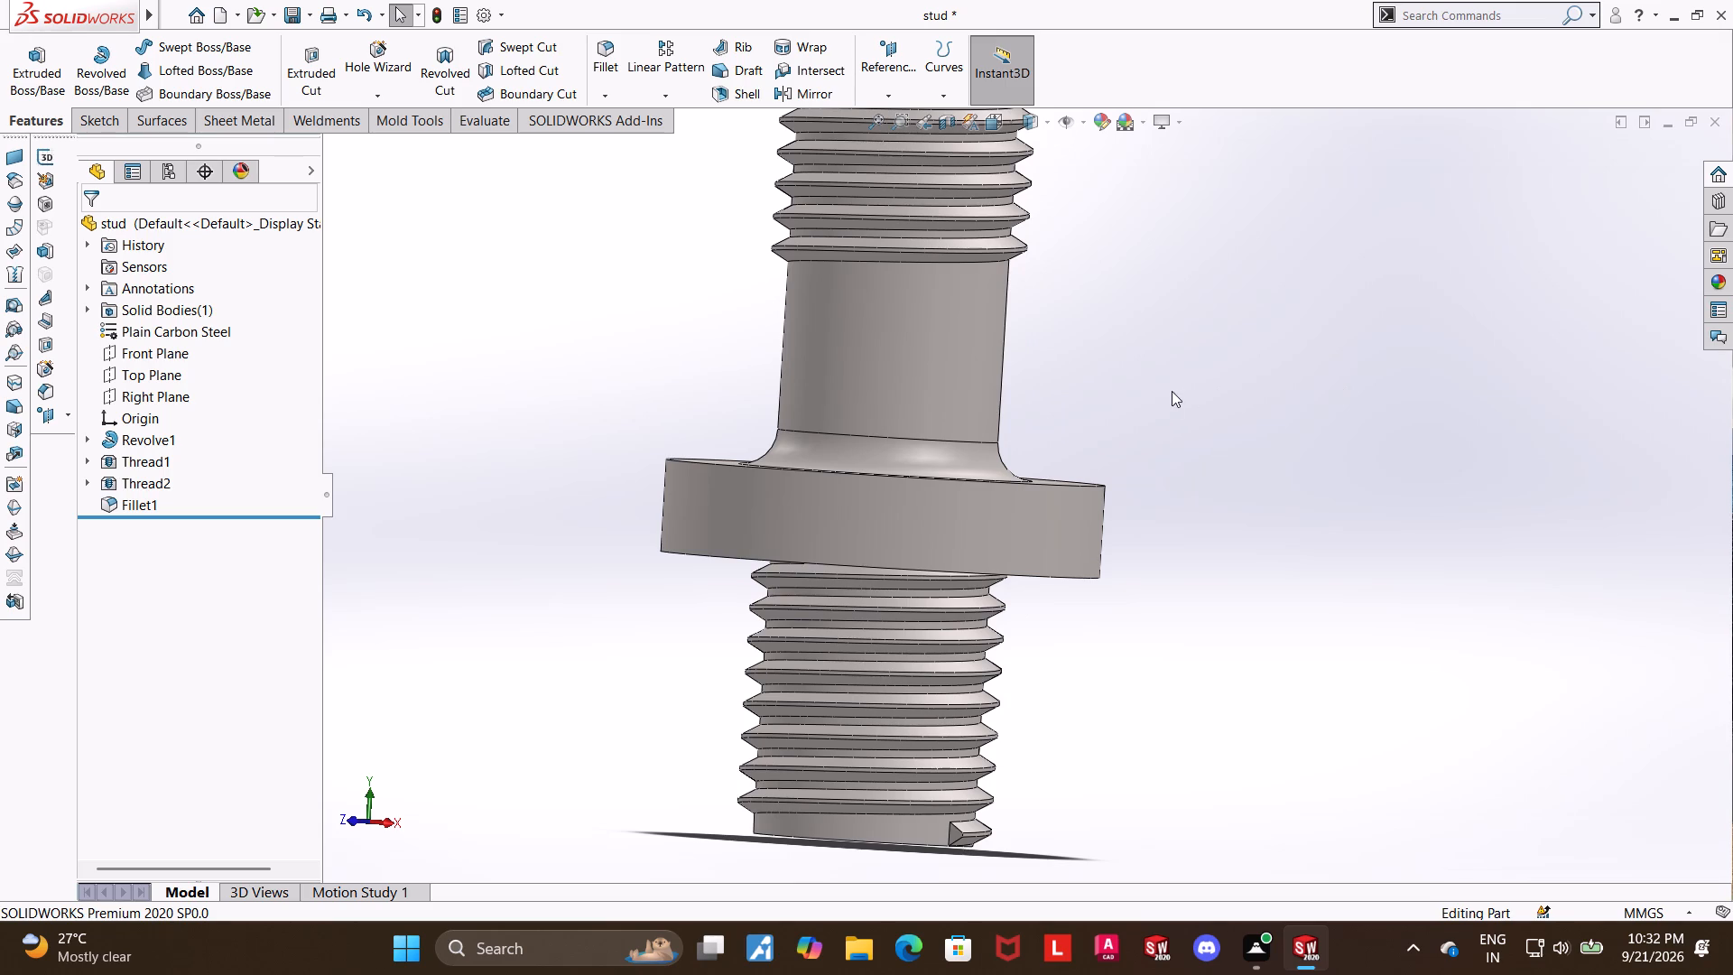
{"action": "middle_click_drag", "start_coordinate": [1172, 389], "coordinate": [1253, 435]}
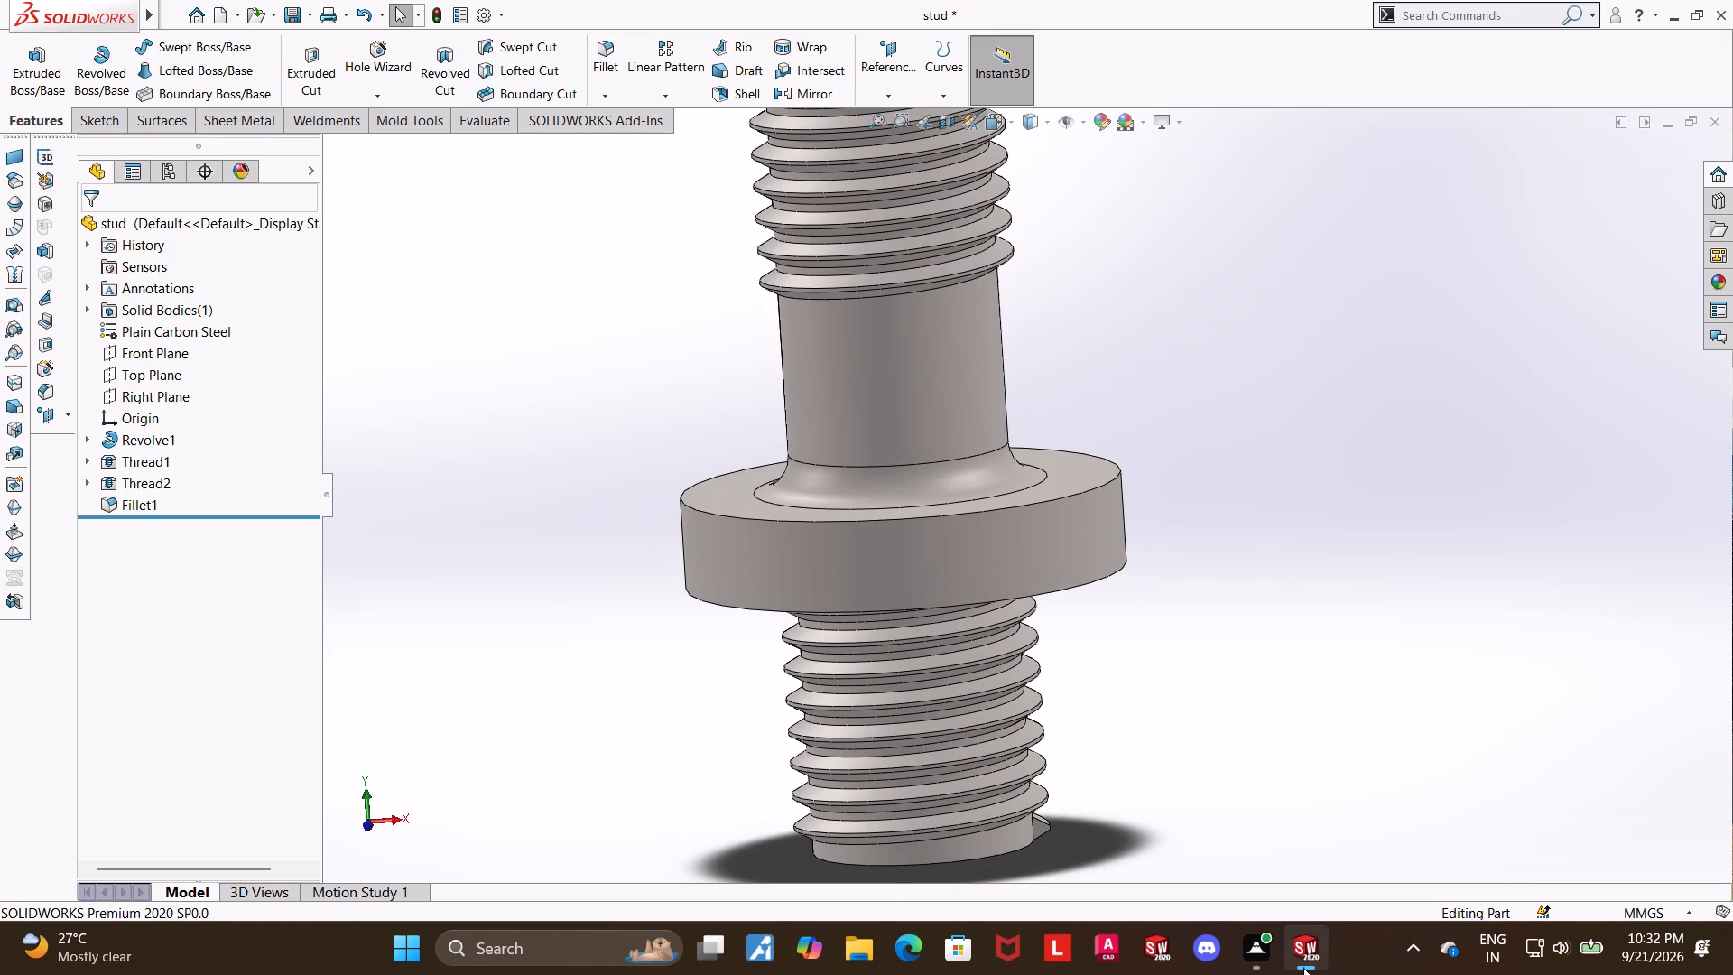
{"action": "left_click", "coordinate": [1231, 391]}
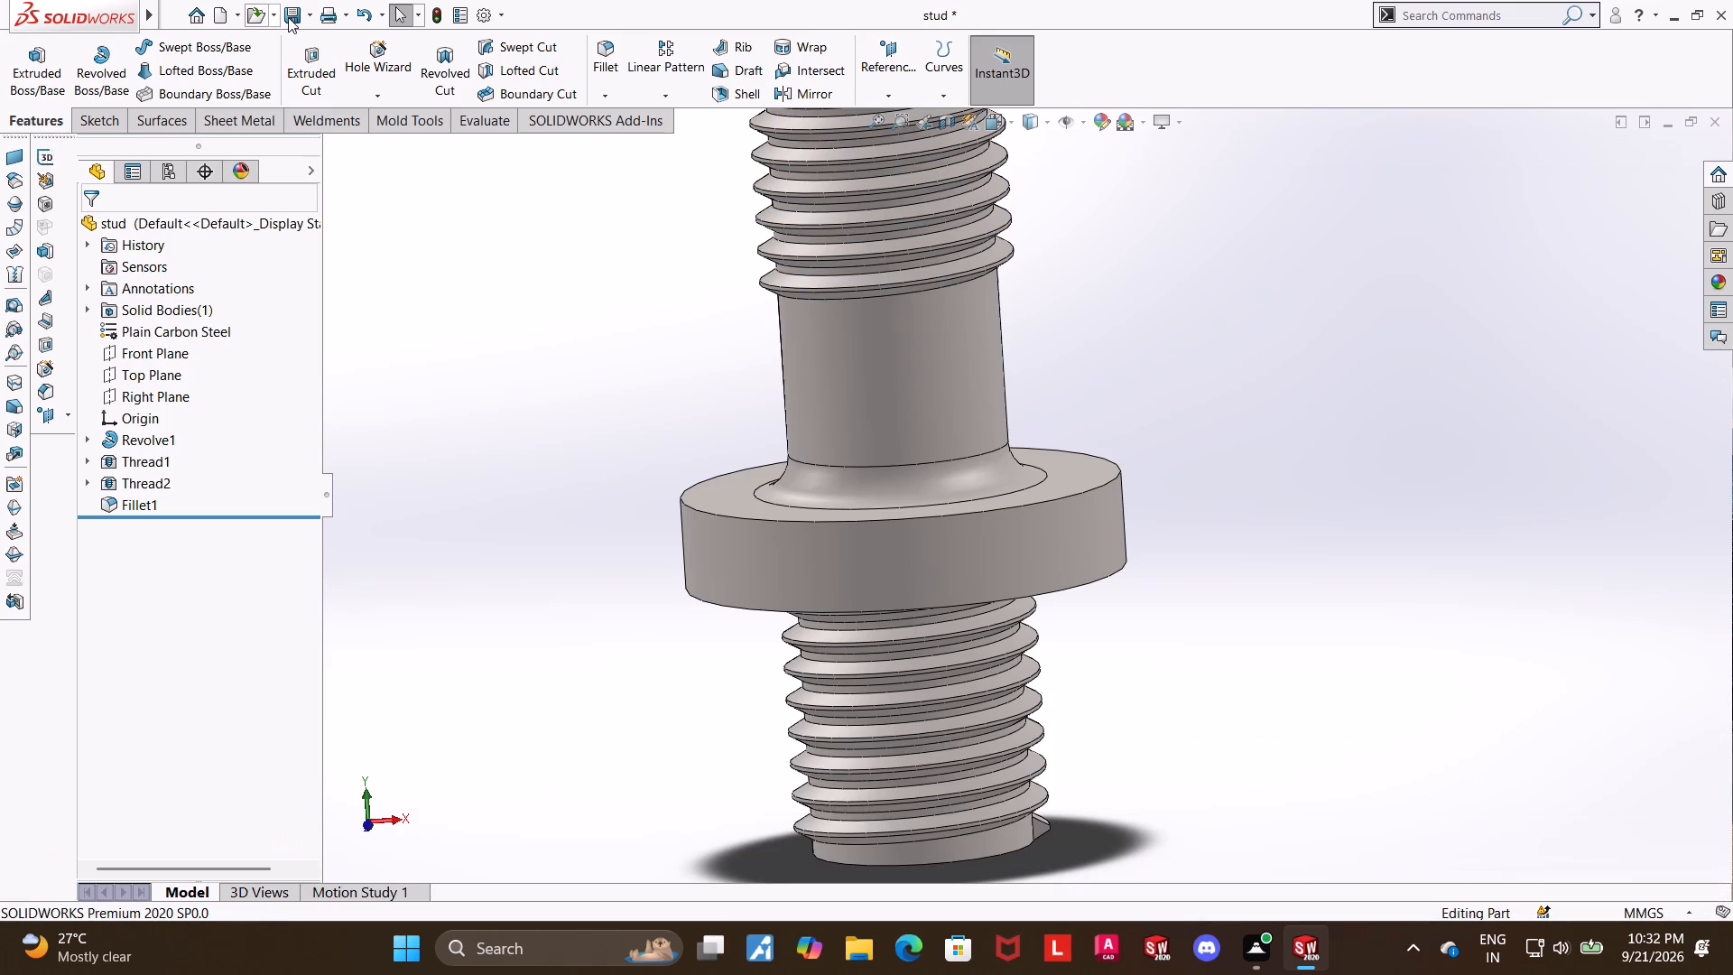
{"action": "left_click", "coordinate": [288, 17]}
Return to the assembly and examine the complete hydro seal with its updated studs.
{"action": "left_click", "coordinate": [1575, 832]}
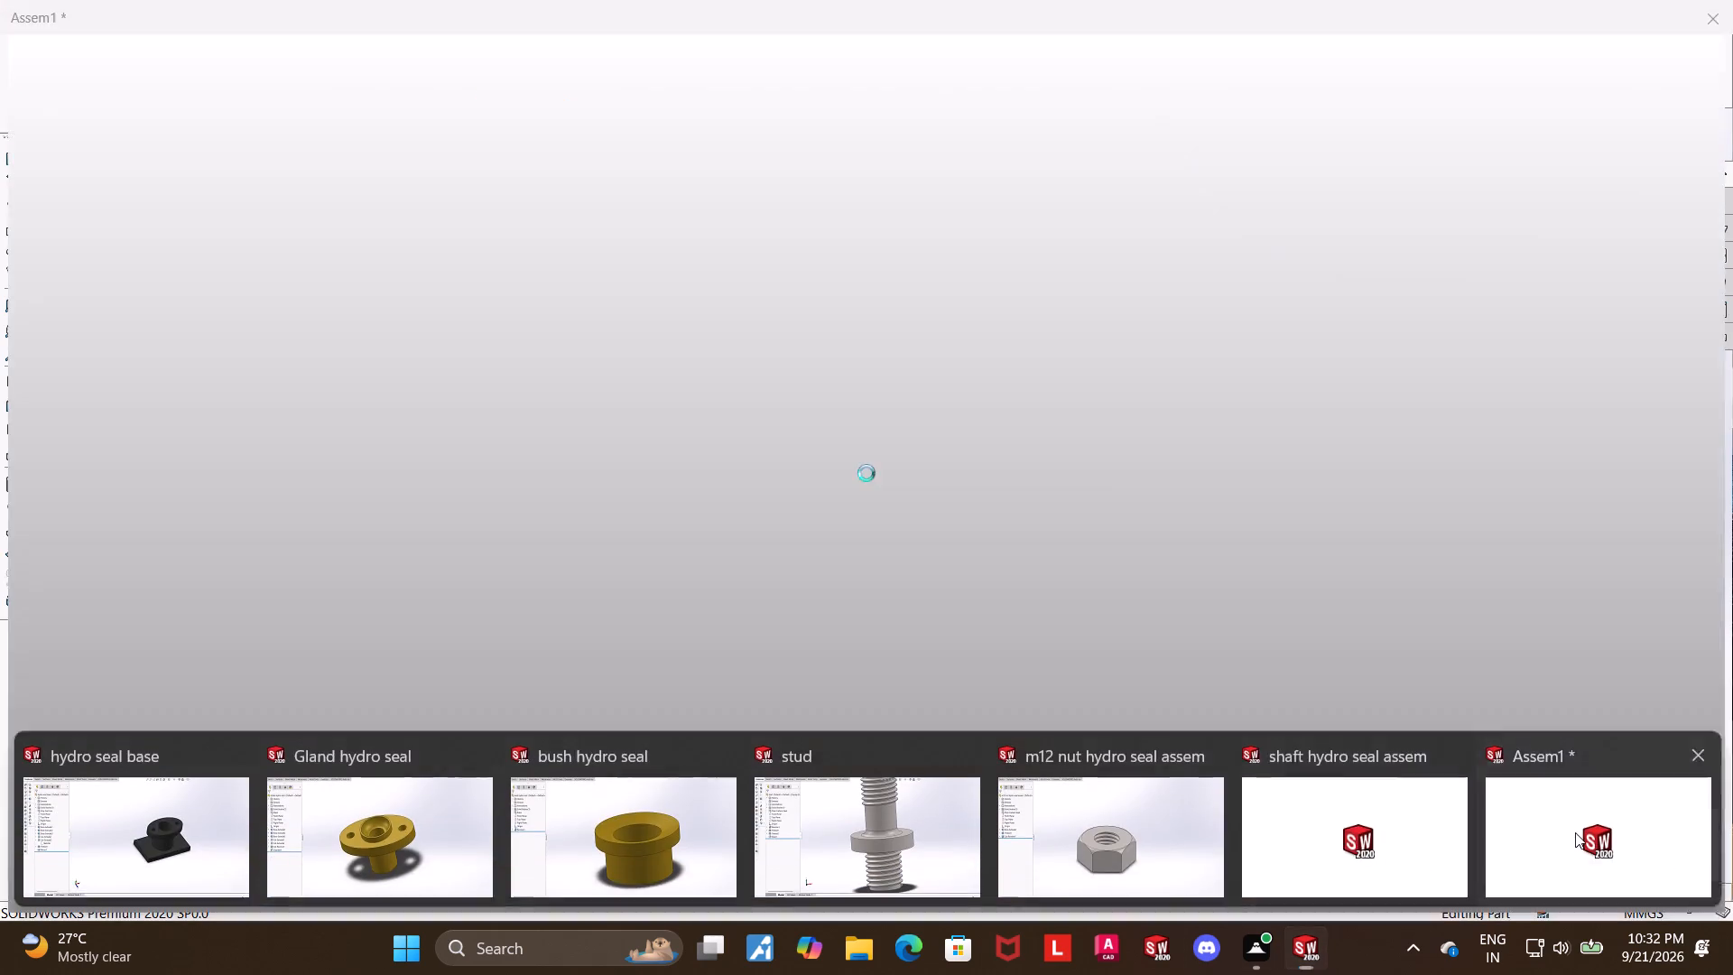
{"action": "scroll", "coordinate": [1226, 569], "scroll_direction": "up", "scroll_amount": 7}
{"action": "scroll", "coordinate": [978, 608], "scroll_direction": "down", "scroll_amount": 3}
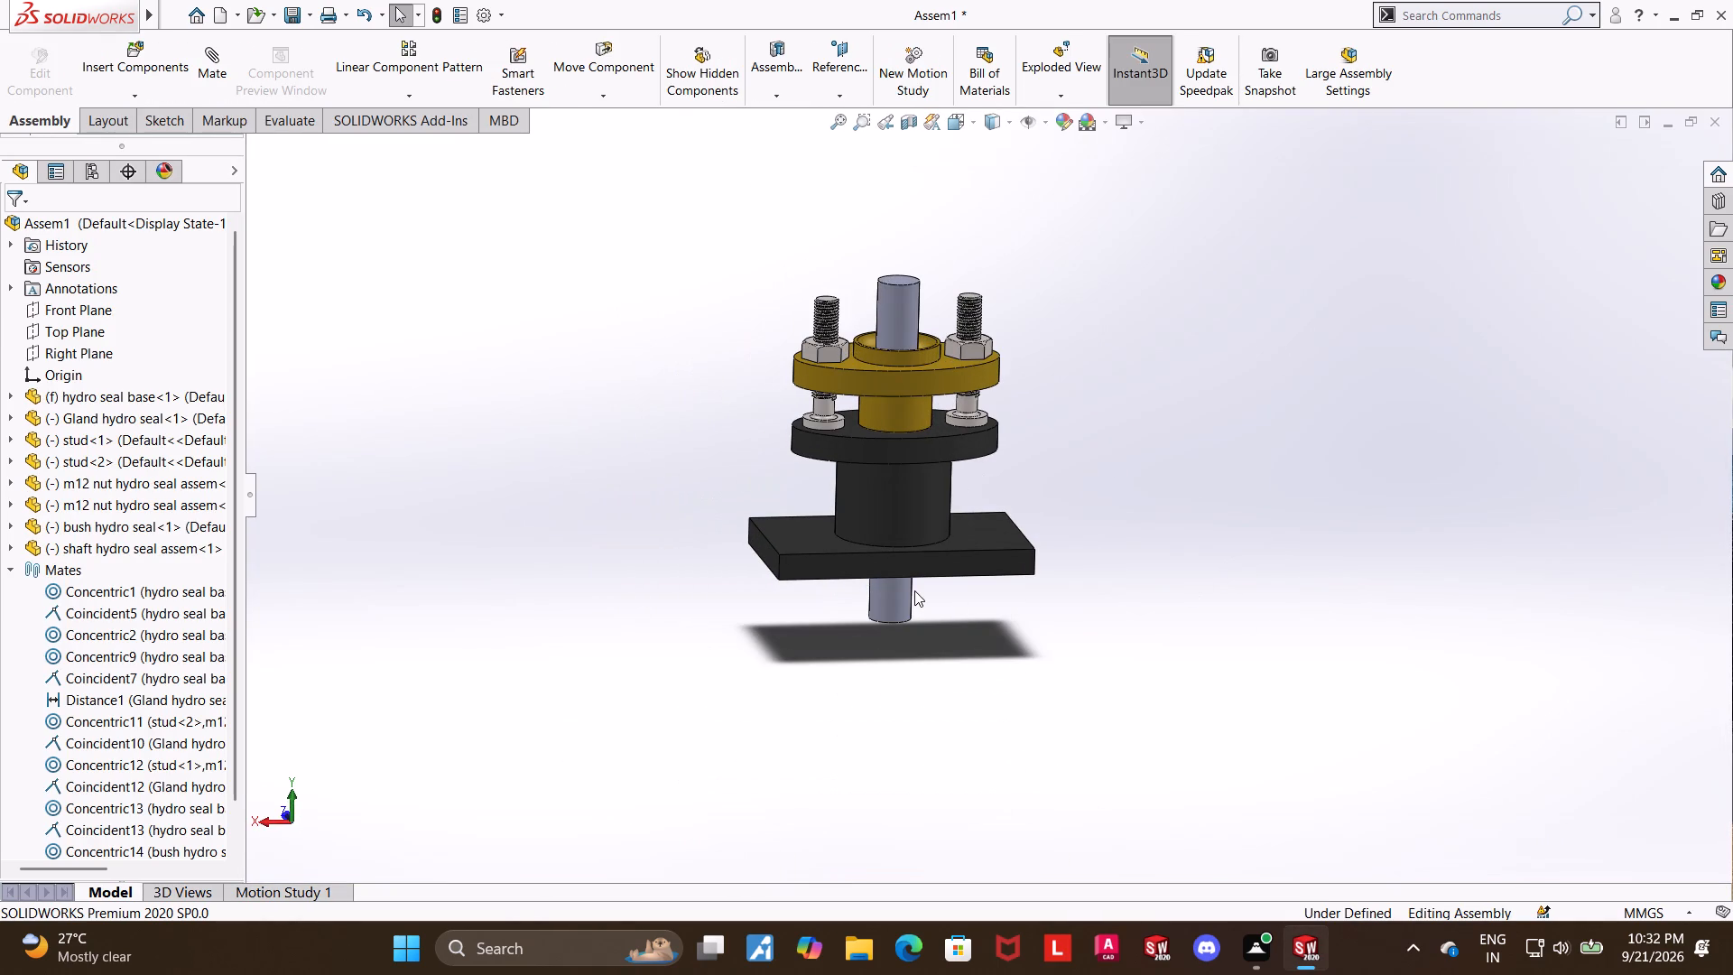
{"action": "scroll", "coordinate": [834, 528], "scroll_direction": "down", "scroll_amount": 1}
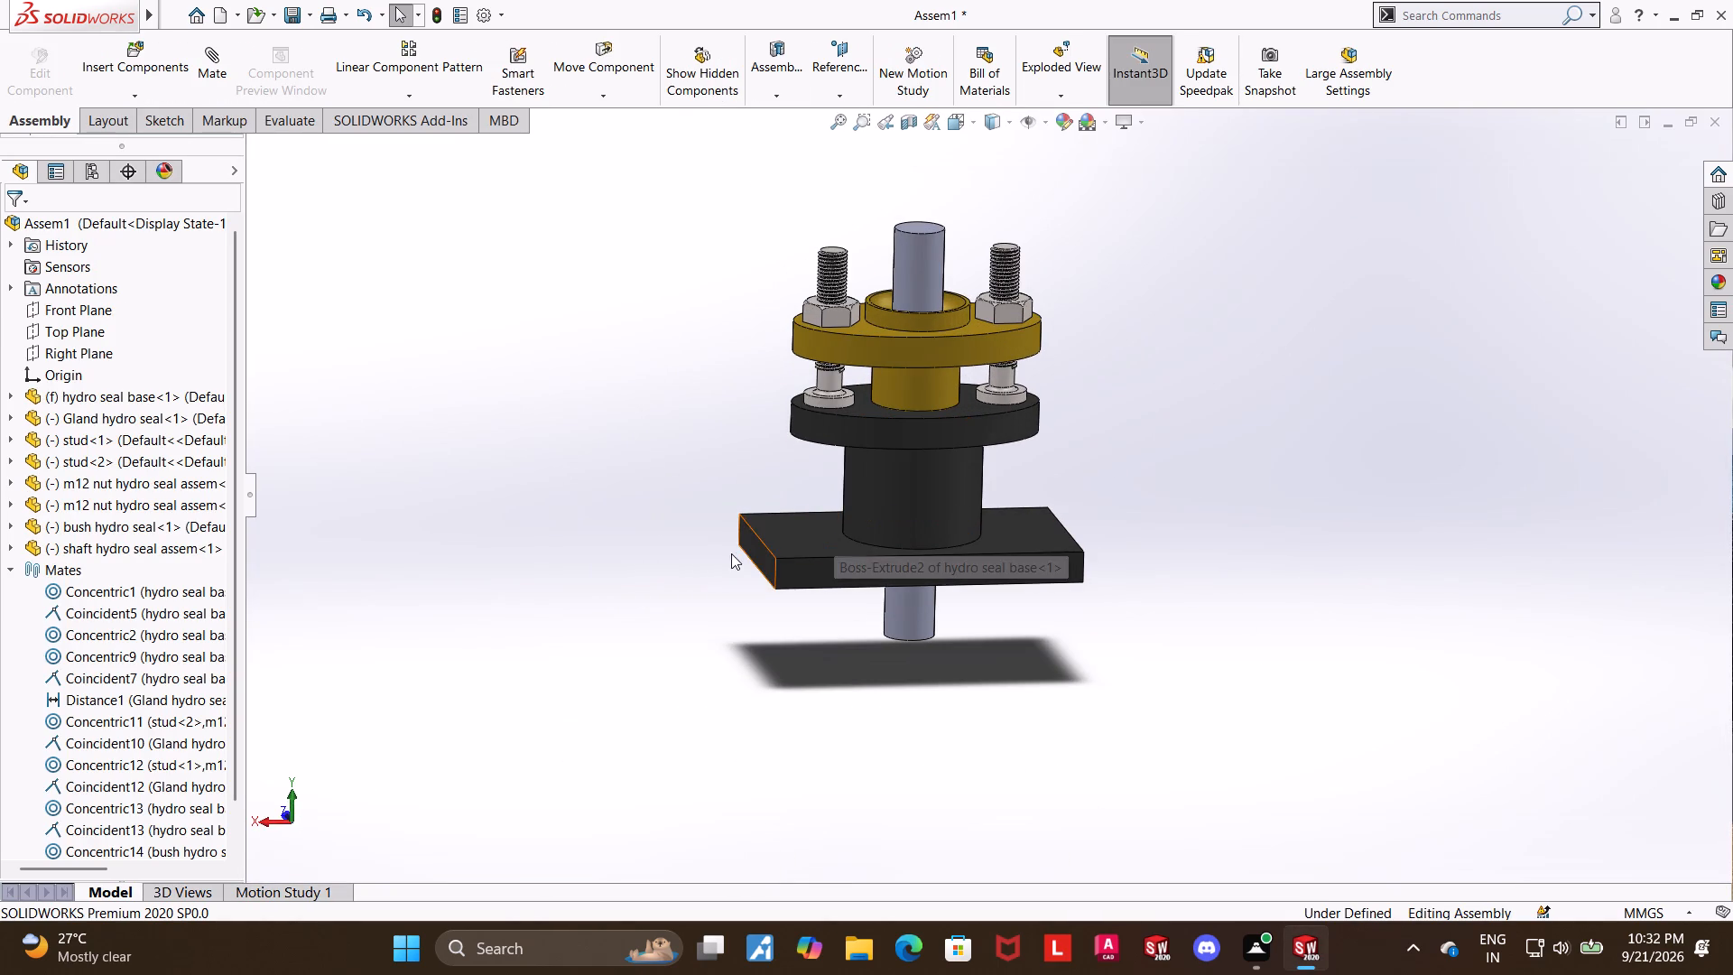
{"action": "middle_click_drag", "start_coordinate": [1168, 424], "coordinate": [1192, 399]}
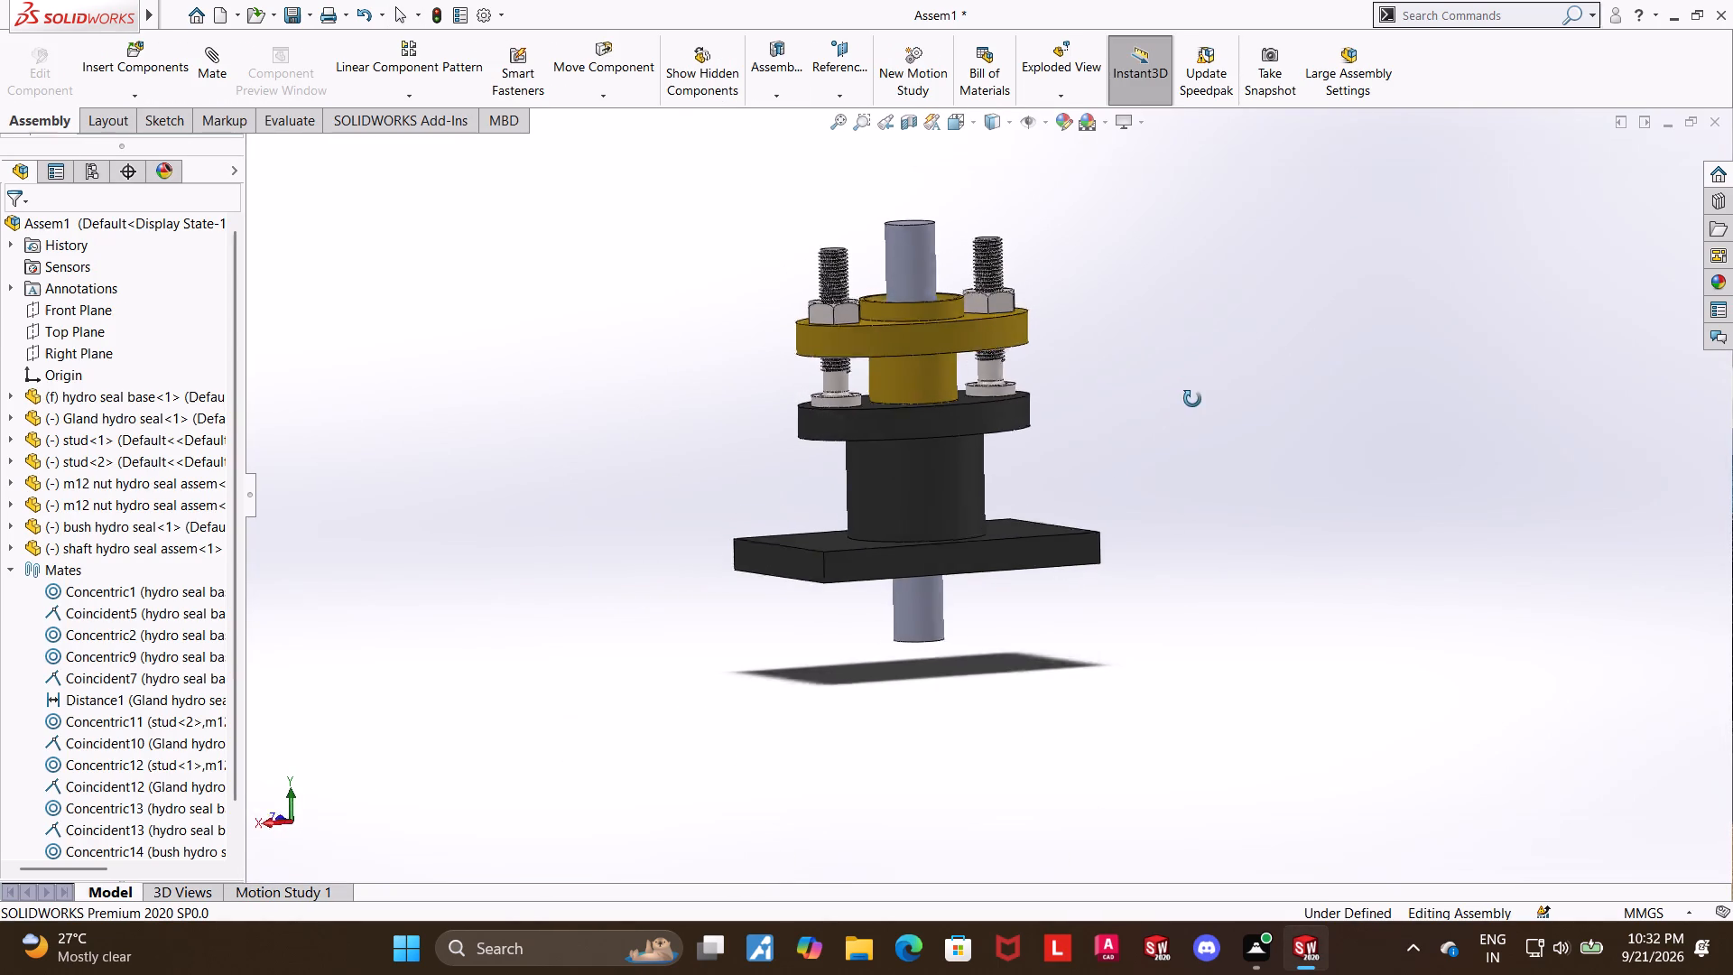
{"action": "middle_click_drag", "start_coordinate": [1192, 399], "coordinate": [1184, 404]}
{"action": "scroll", "coordinate": [1070, 334], "scroll_direction": "down", "scroll_amount": 2}
{"action": "middle_click_drag", "start_coordinate": [1041, 423], "coordinate": [1042, 445]}
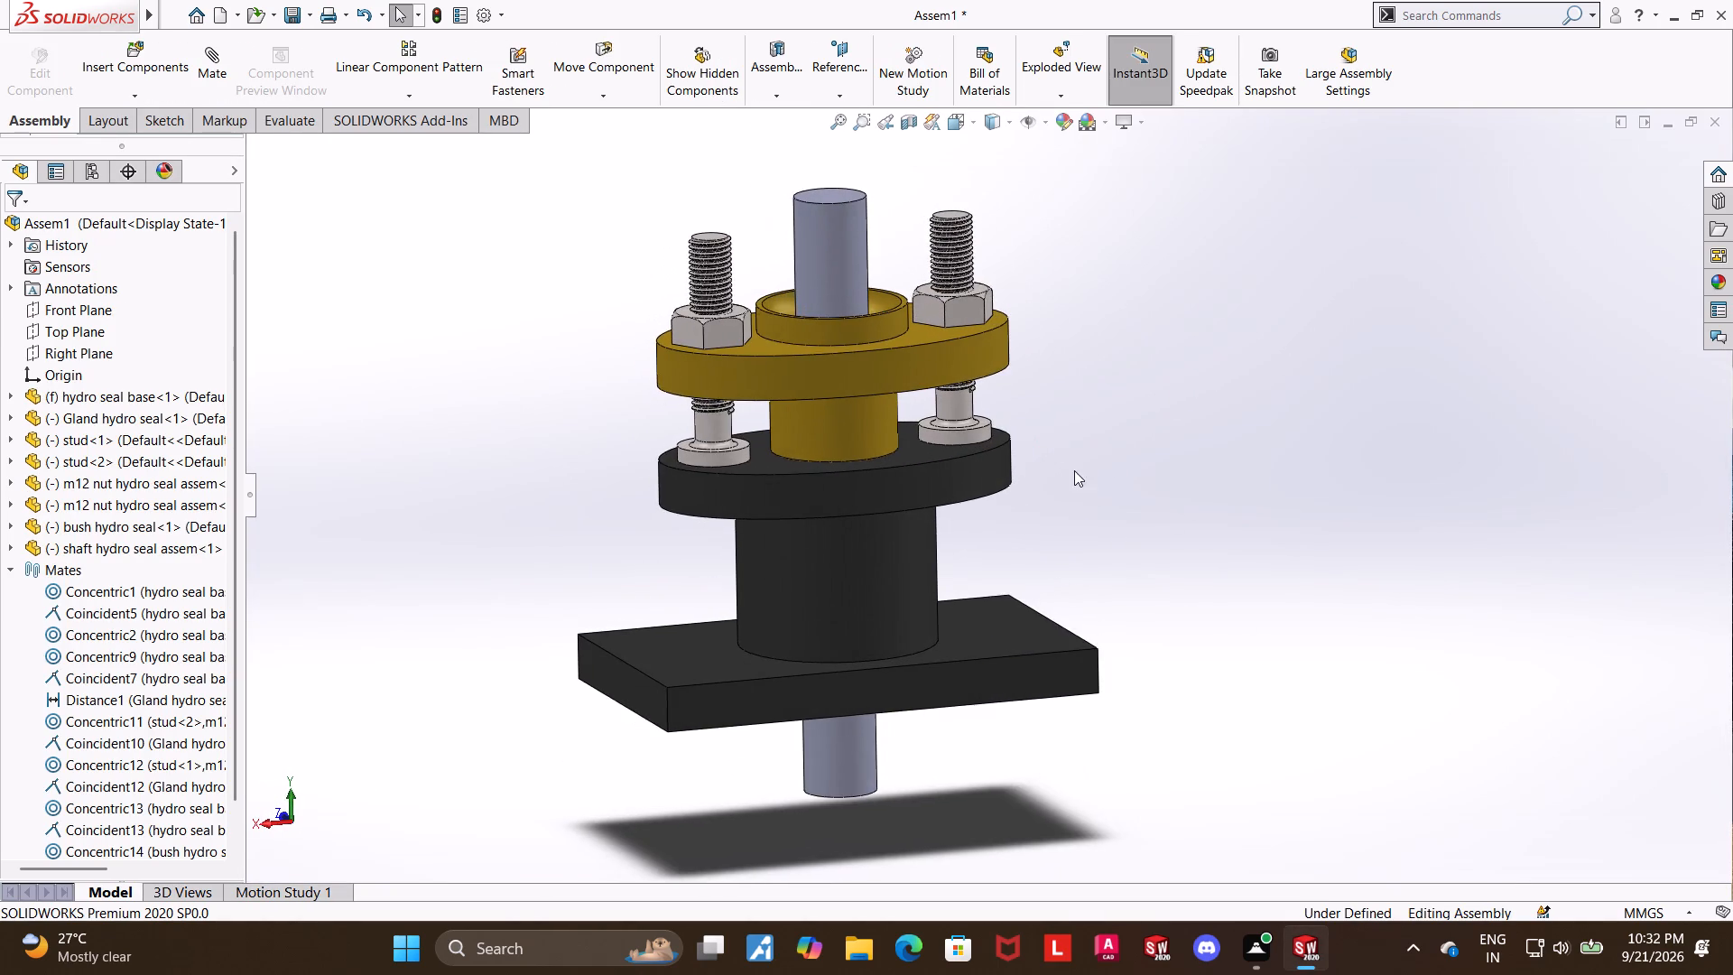
{"action": "scroll", "coordinate": [1076, 473], "scroll_direction": "up", "scroll_amount": 3}
{"action": "scroll", "coordinate": [957, 495], "scroll_direction": "down", "scroll_amount": 2}
{"action": "left_click", "coordinate": [1104, 305]}
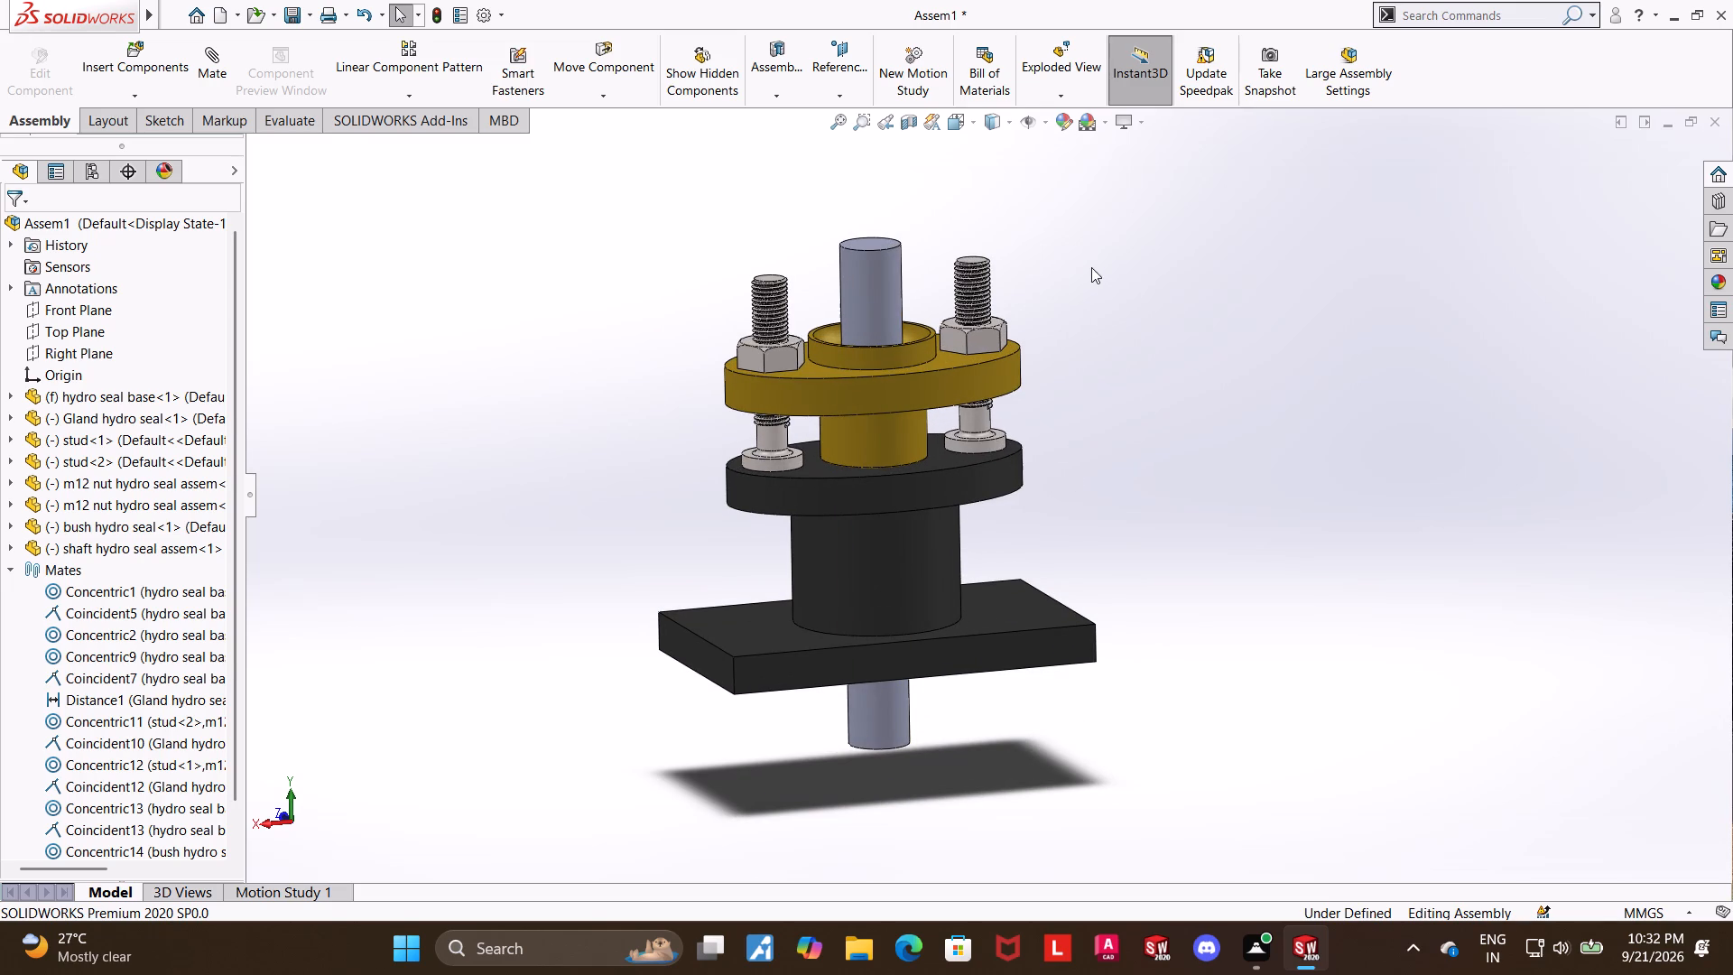
Save the assembly in Downloads under the name Hydro Seal Column Assembly.
{"action": "left_click", "coordinate": [517, 218]}
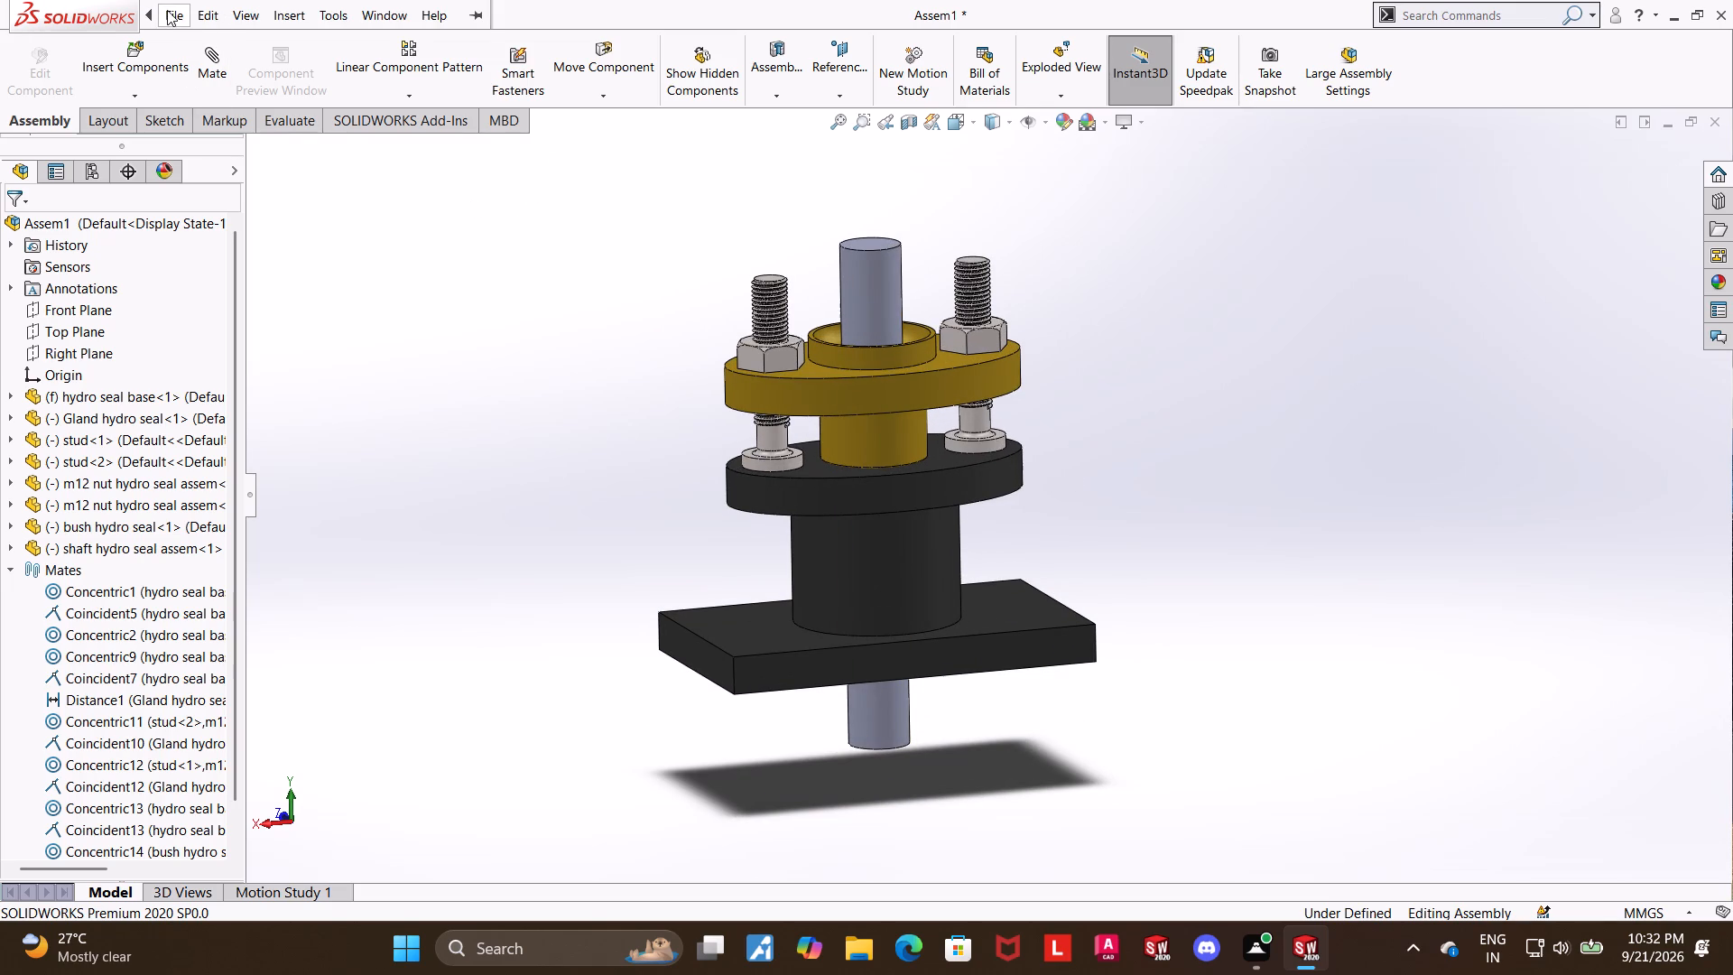
{"action": "left_click", "coordinate": [207, 244]}
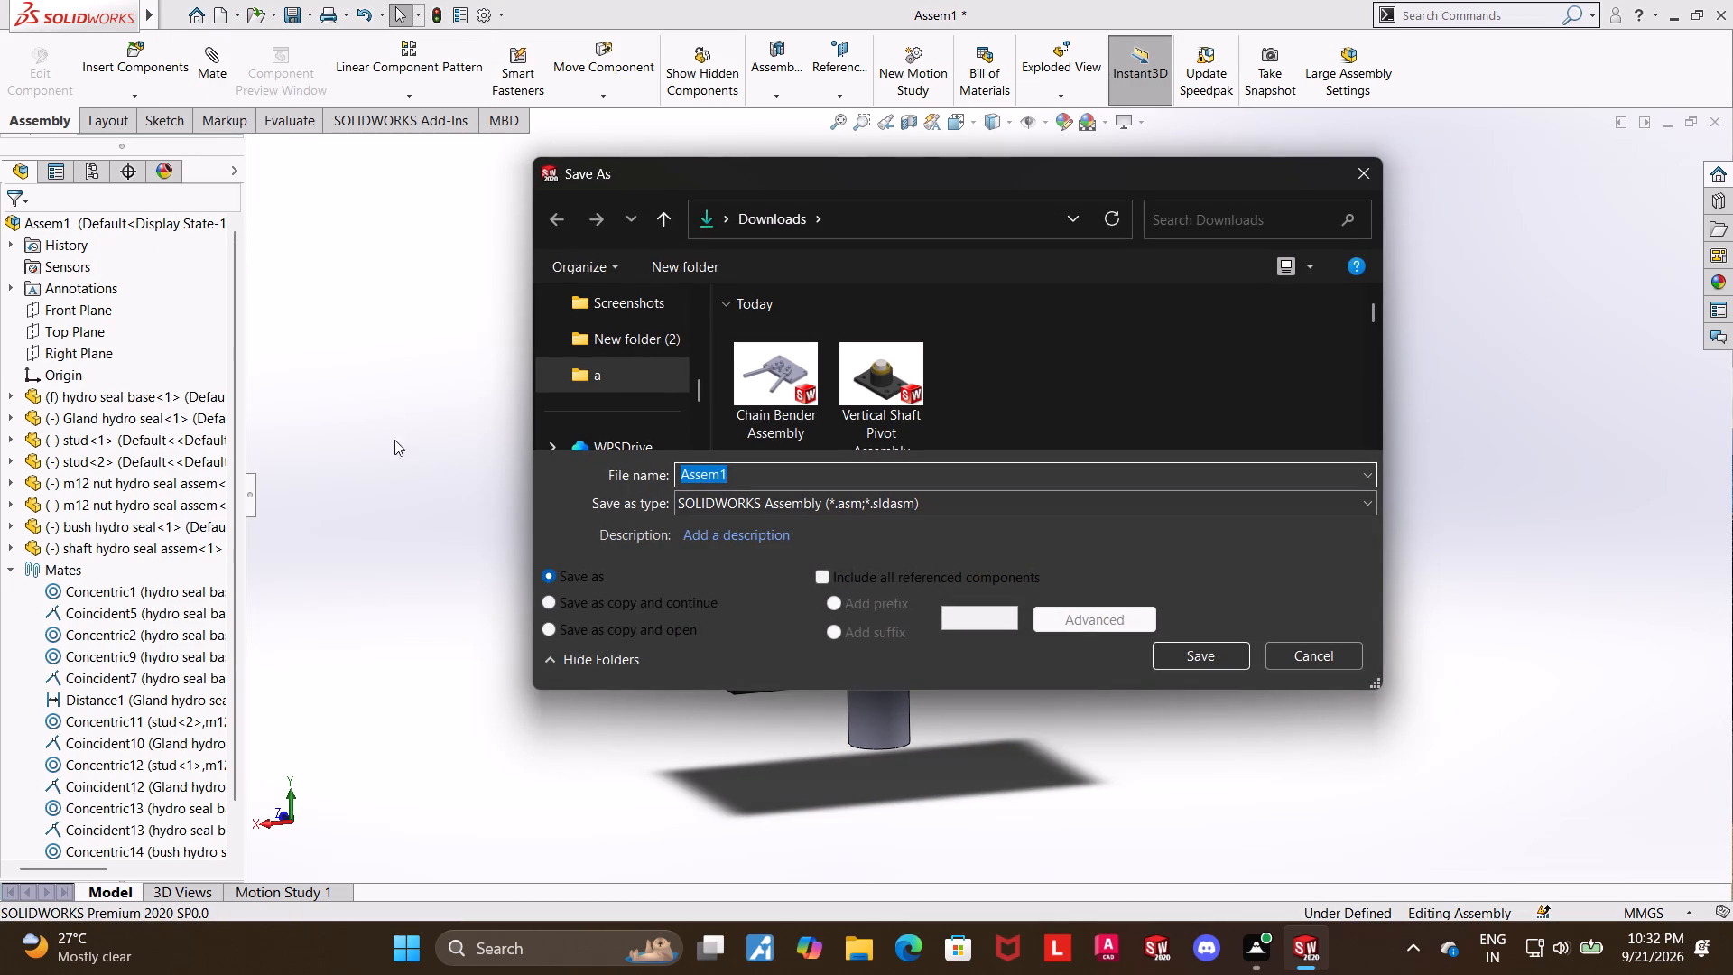
{"action": "key", "text": "BackSpace"}
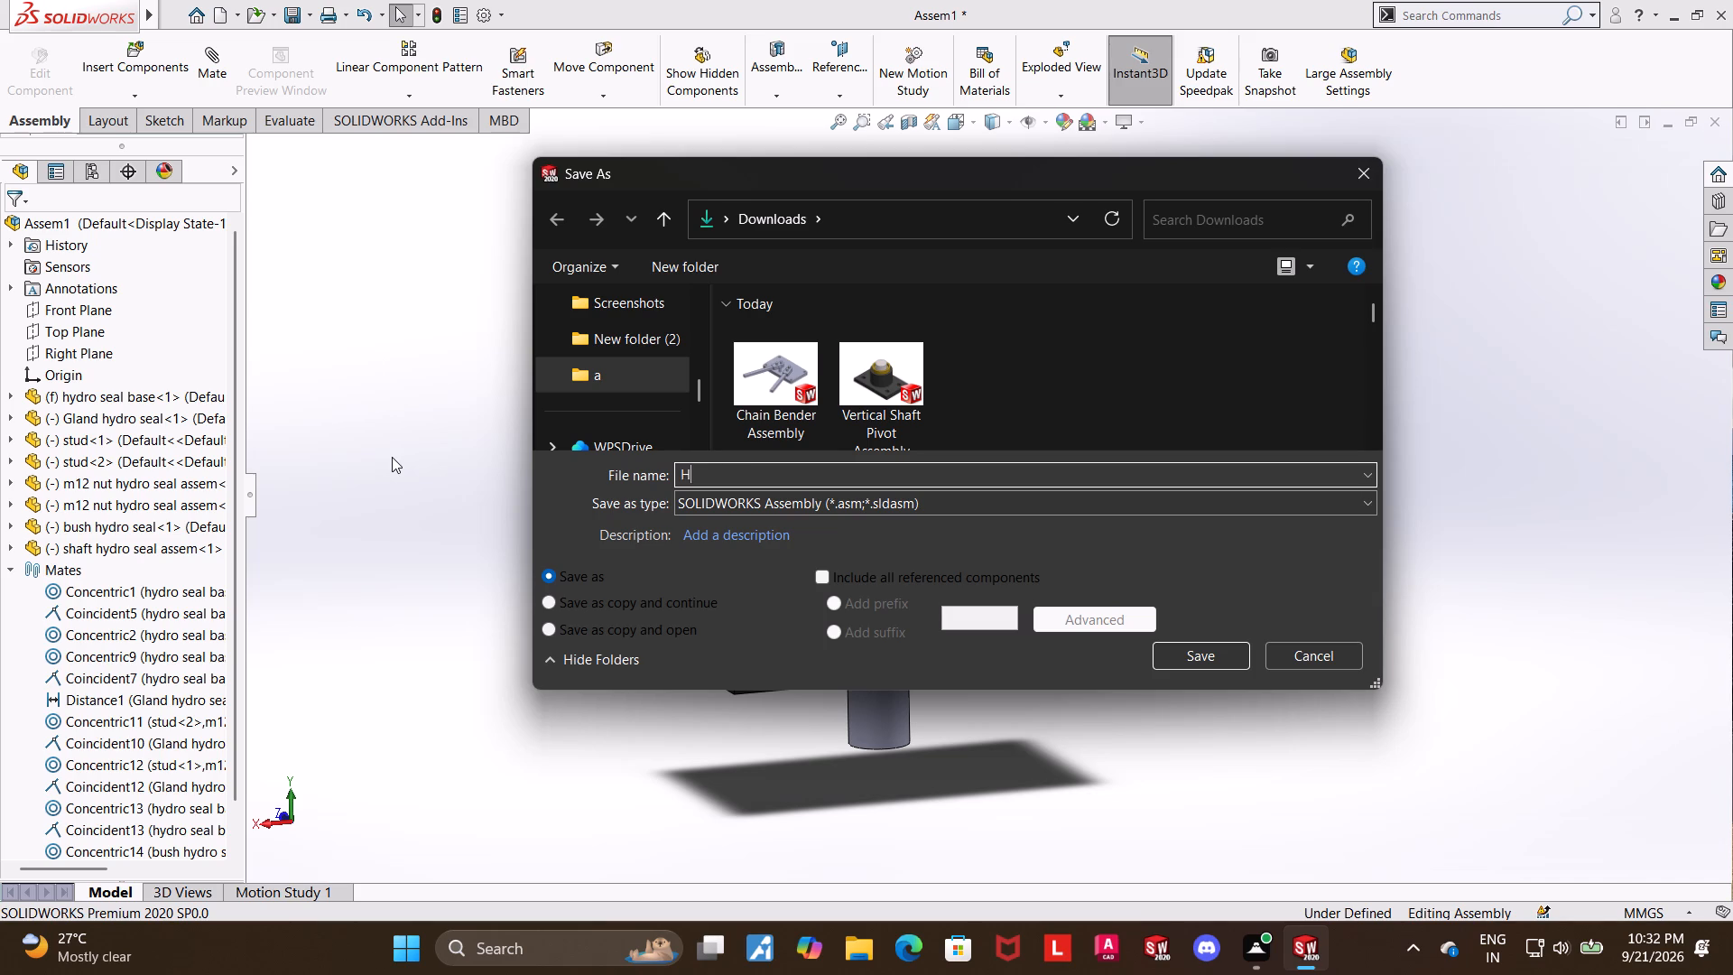
{"action": "key", "text": "BackSpace"}
{"action": "type", "text": "dr"}
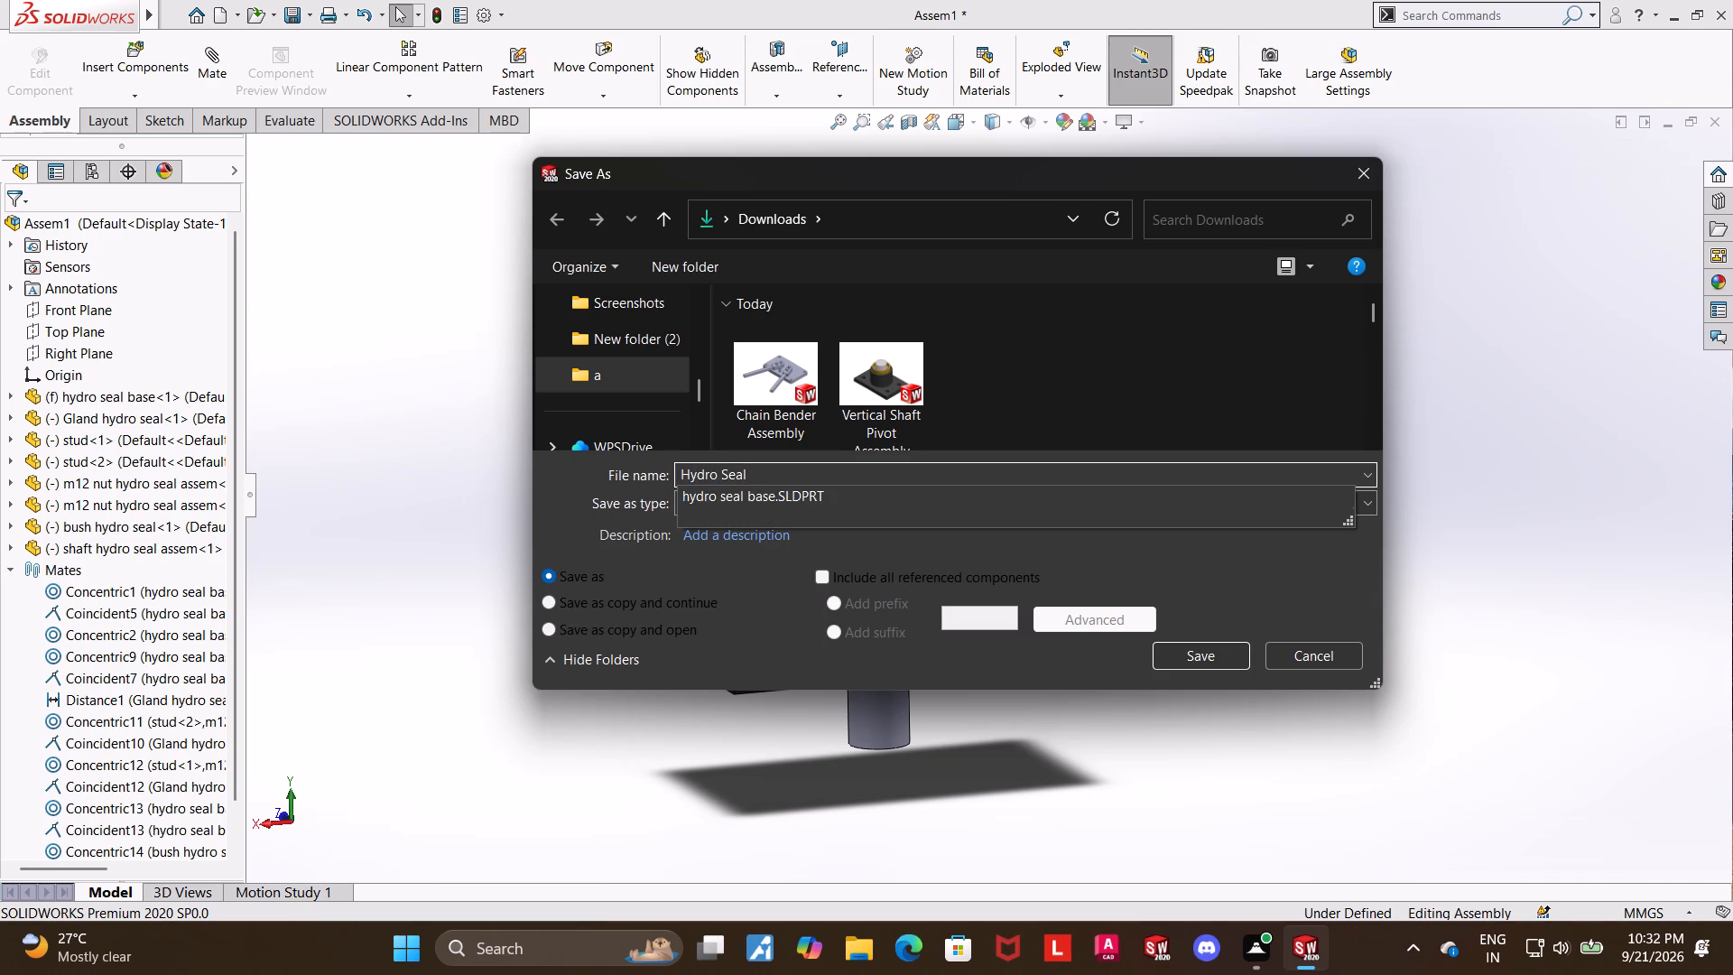
{"action": "key", "text": "space"}
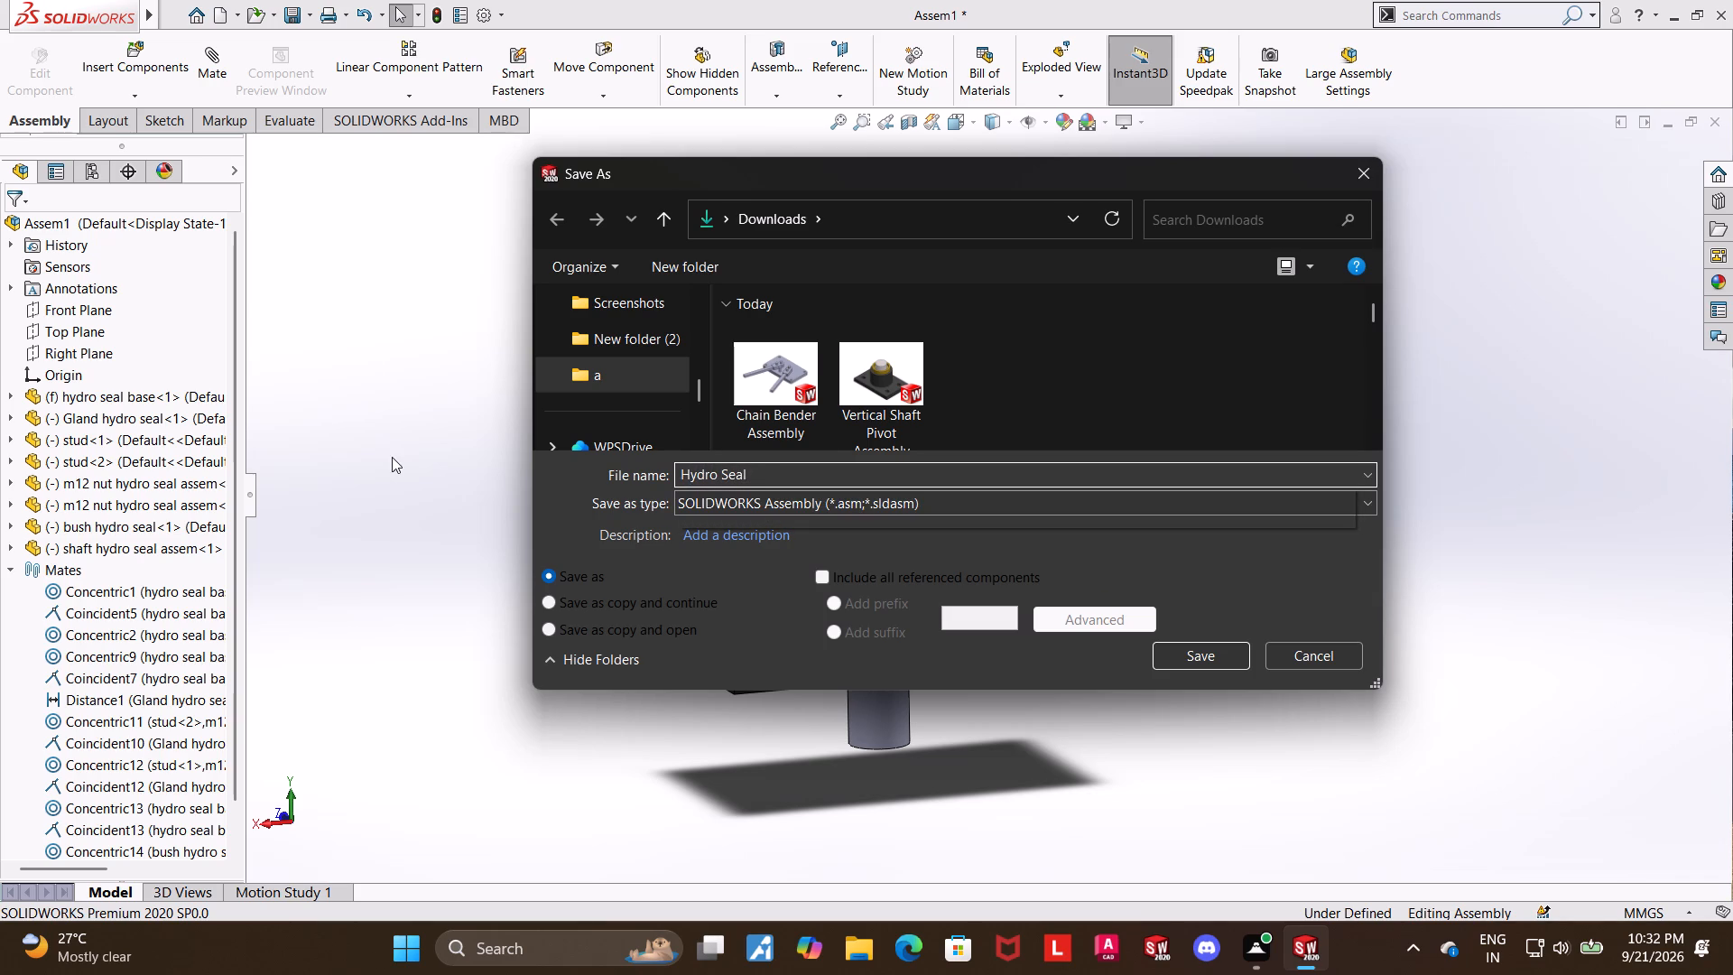
{"action": "key", "text": "BackSpace"}
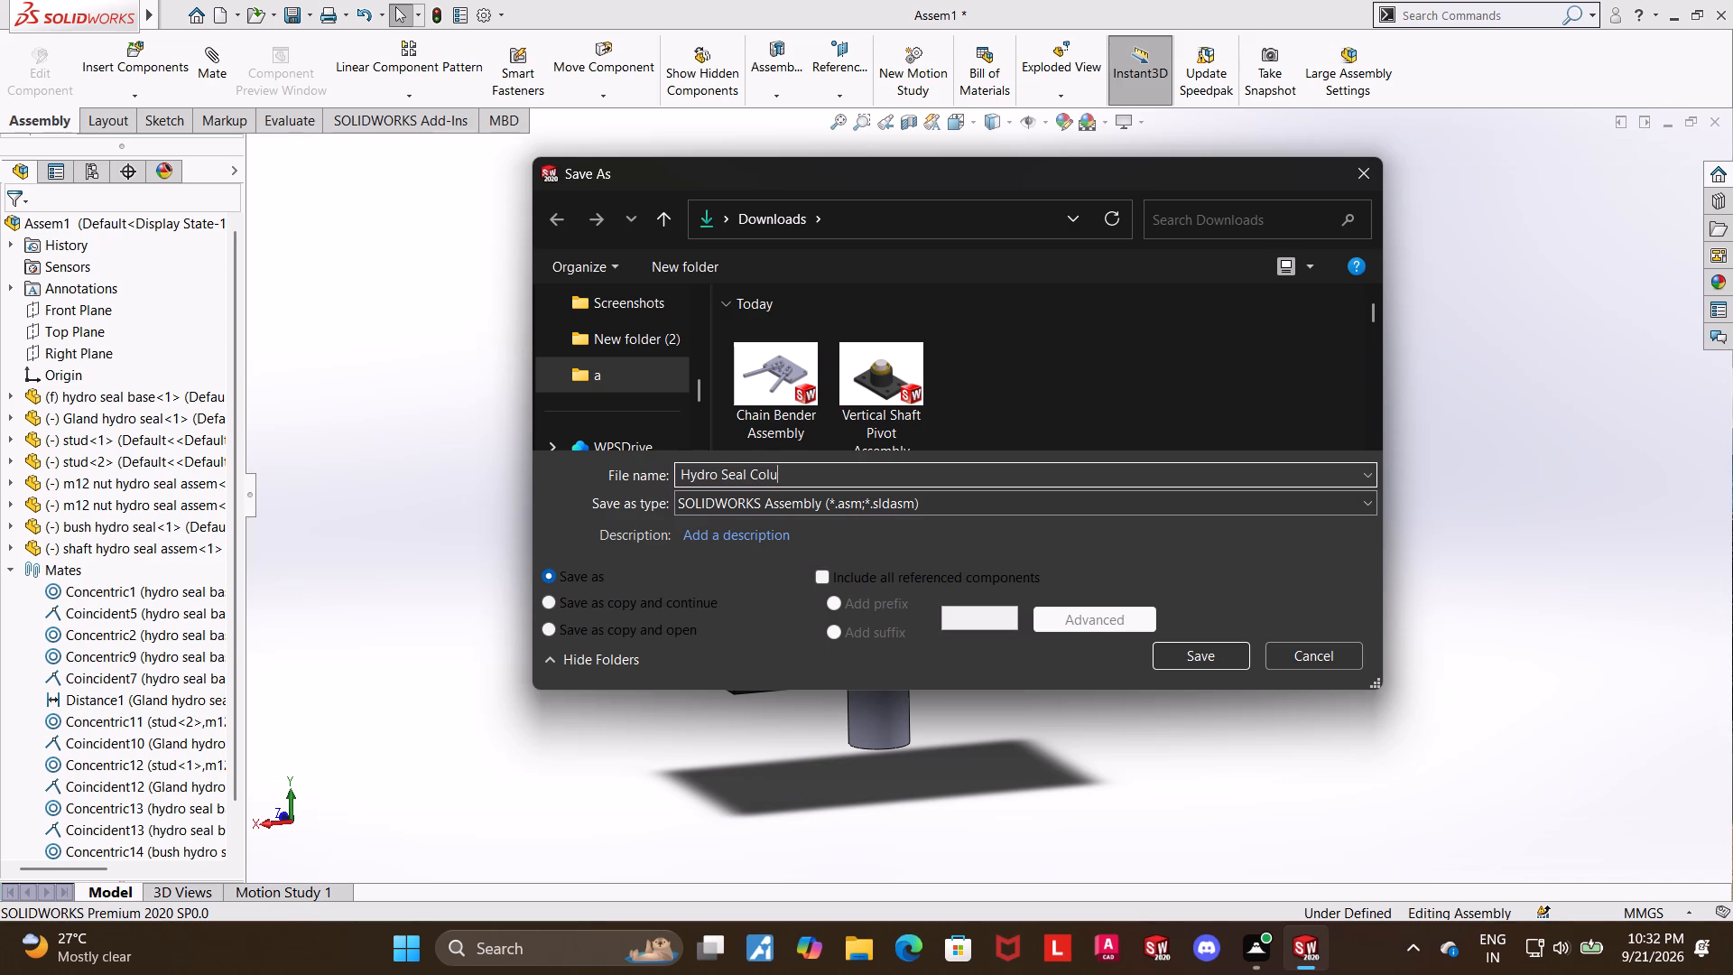
{"action": "type", "text": "ssem,"}
{"action": "key", "text": "BackSpace"}
{"action": "type", "text": "bly"}
{"action": "key", "text": "space"}
{"action": "left_click", "coordinate": [1229, 659]}
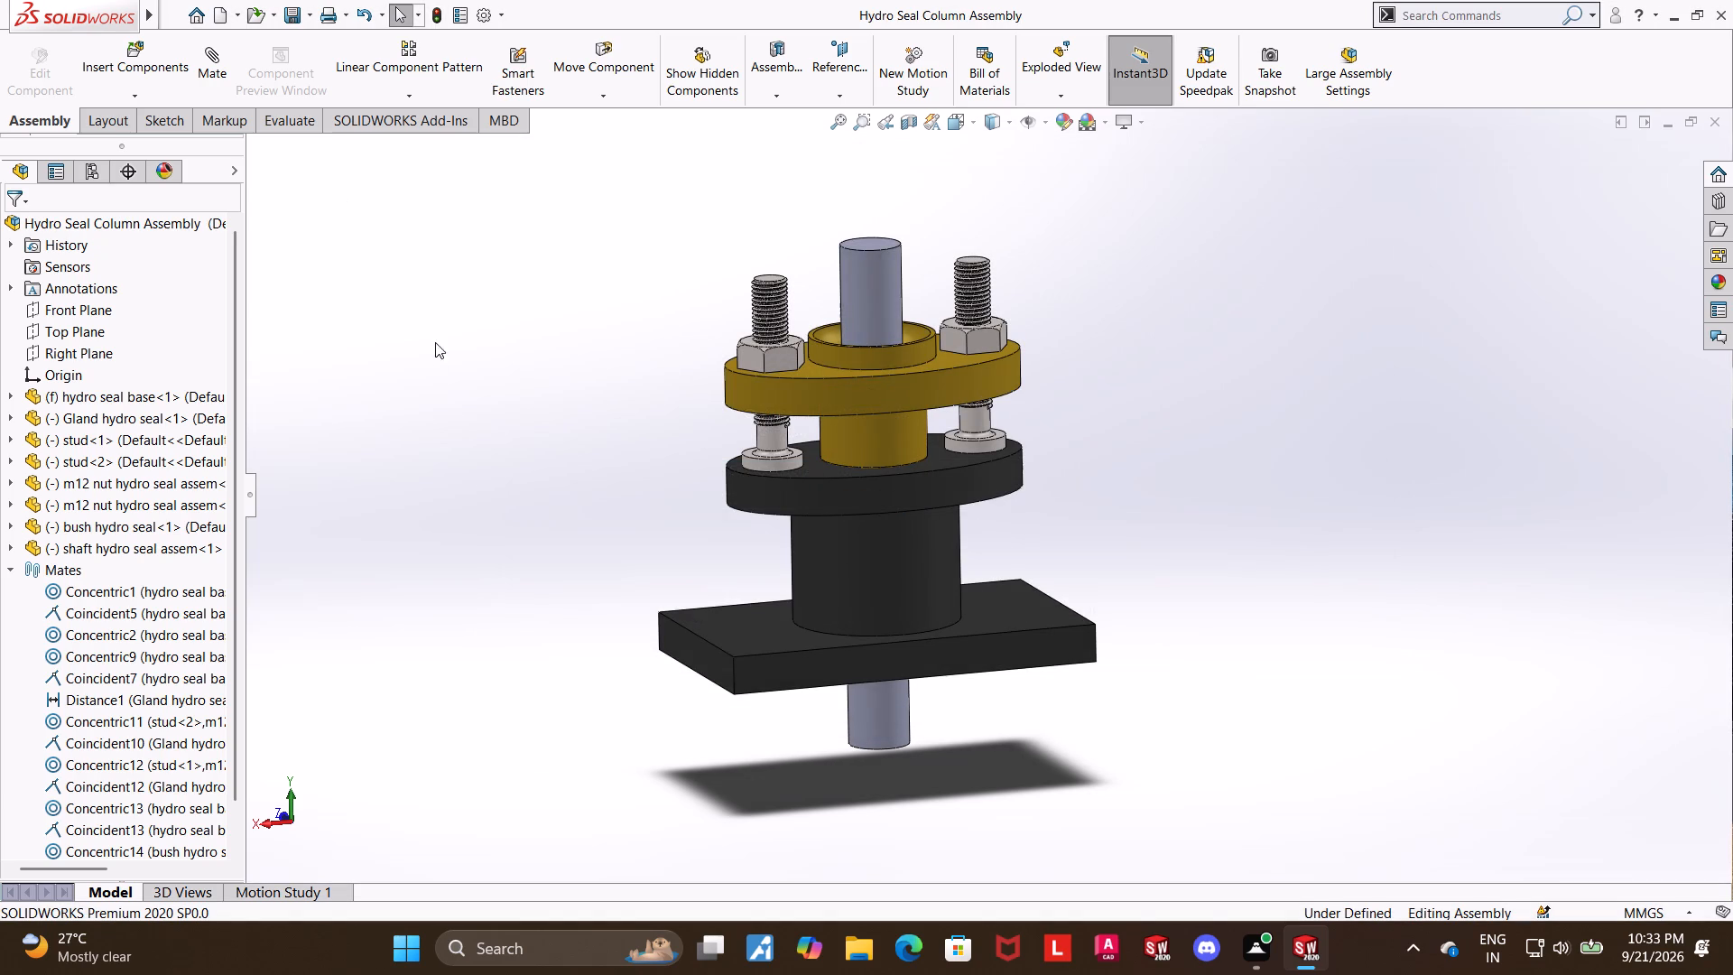
Export the assembly as a PDF named Hydro Seal Column Assembly in Downloads.
{"action": "left_click", "coordinate": [223, 240]}
{"action": "left_click", "coordinate": [917, 506]}
{"action": "left_click", "coordinate": [962, 169]}
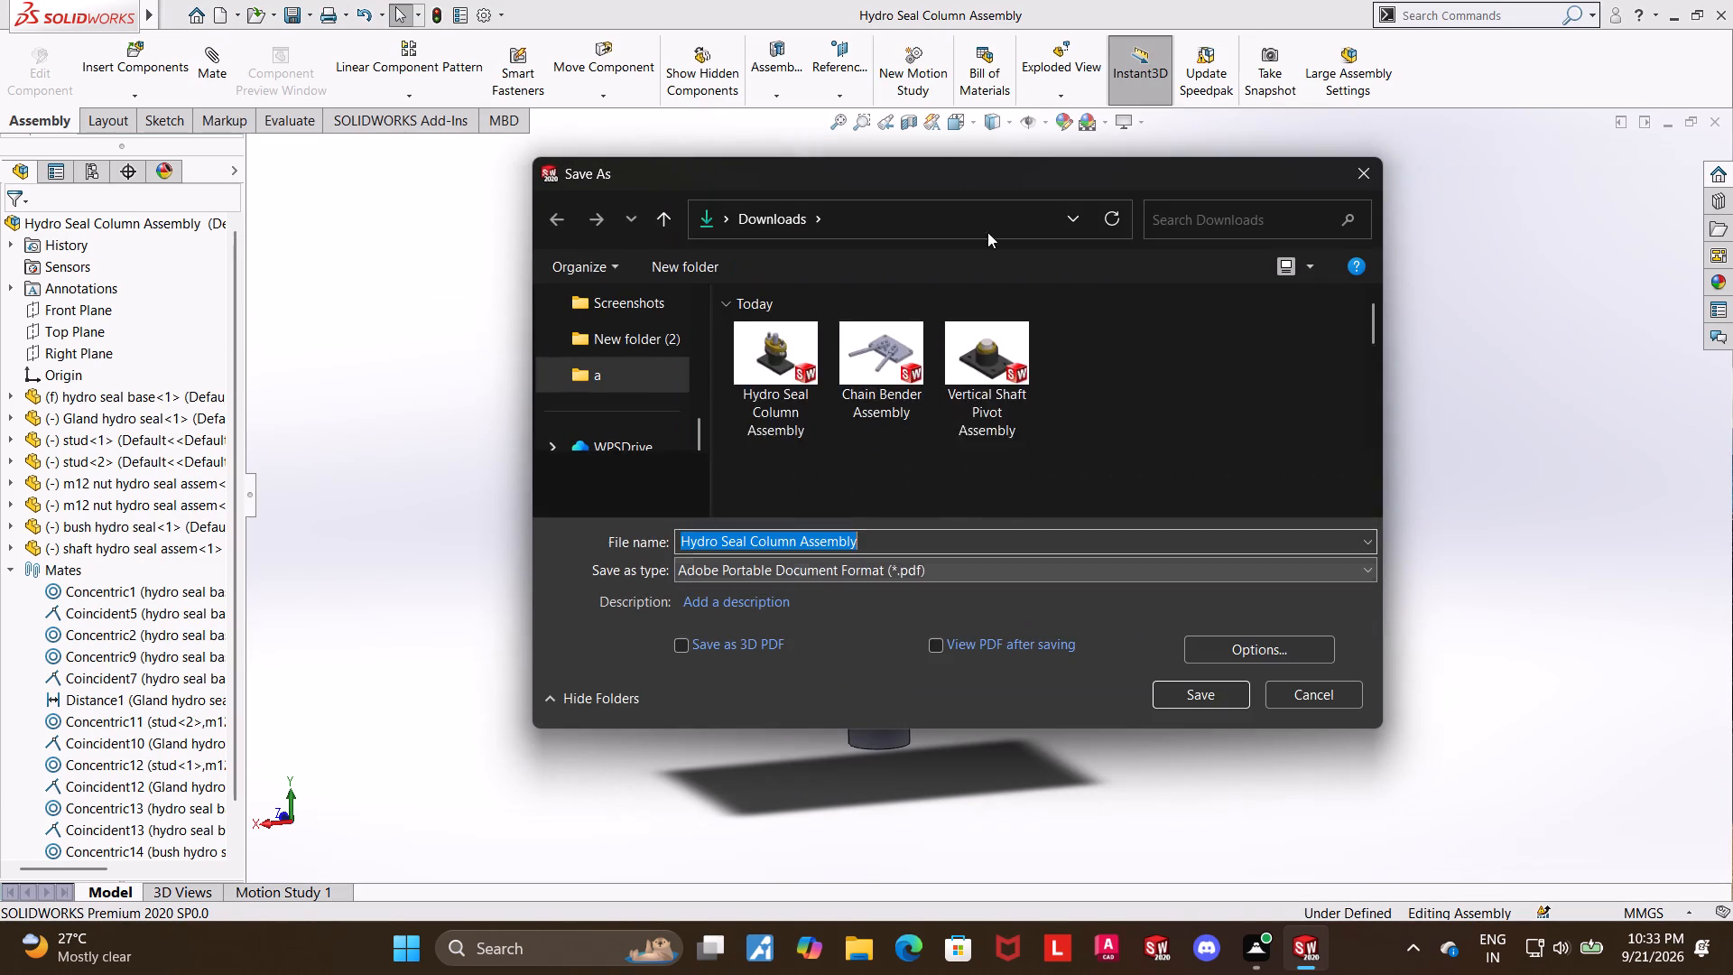
{"action": "left_click", "coordinate": [1215, 696]}
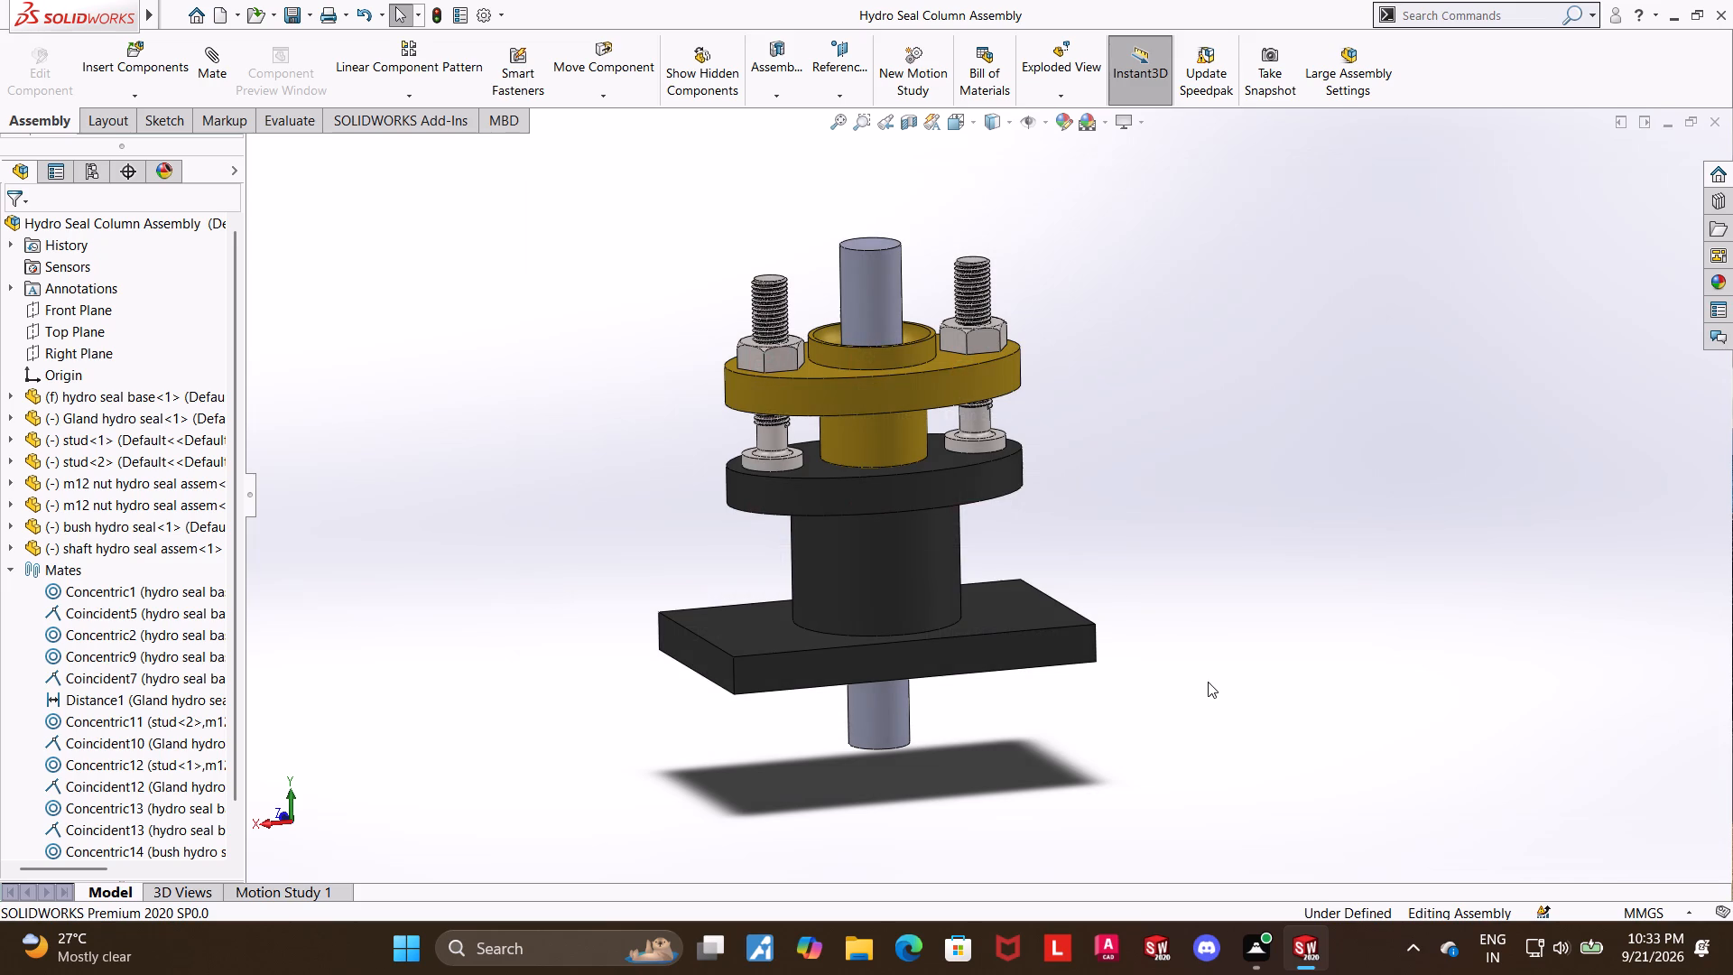
Reorient the assembly to show it from above and re-export it as the PDF Hydro Seal Column Assembly in Downloads, overwriting the existing file.
{"action": "middle_click_drag", "start_coordinate": [1298, 619], "coordinate": [1330, 666]}
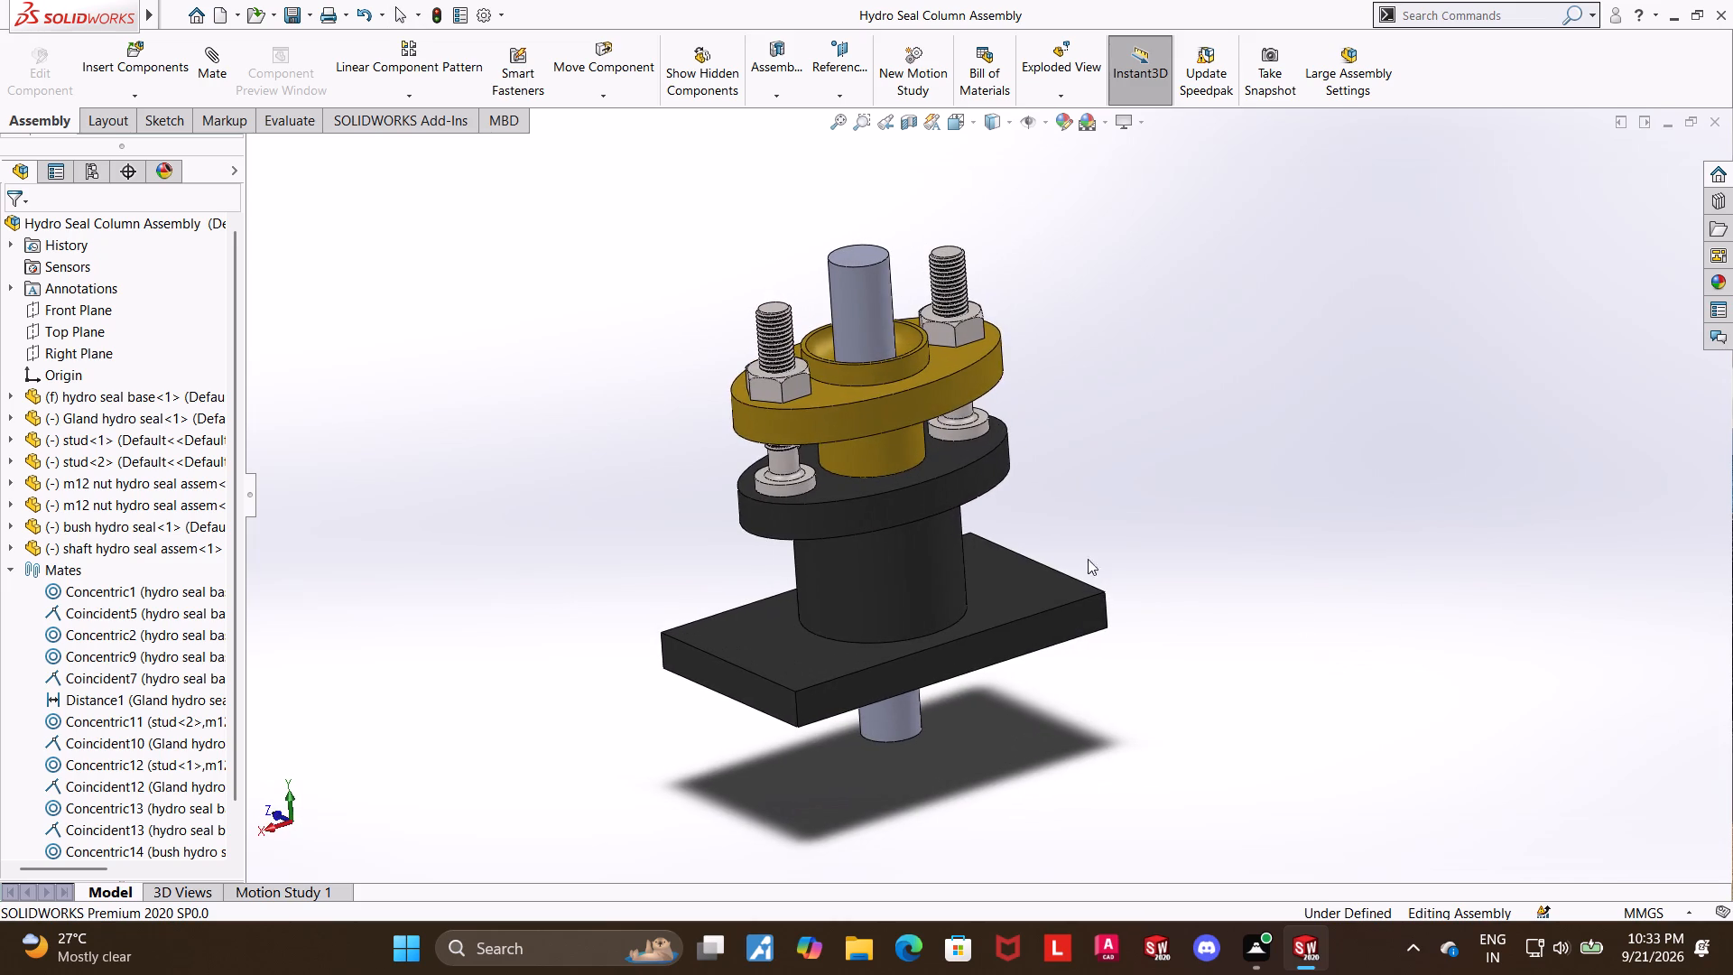
{"action": "scroll", "coordinate": [942, 385], "scroll_direction": "up", "scroll_amount": 1}
{"action": "scroll", "coordinate": [956, 356], "scroll_direction": "down", "scroll_amount": 1}
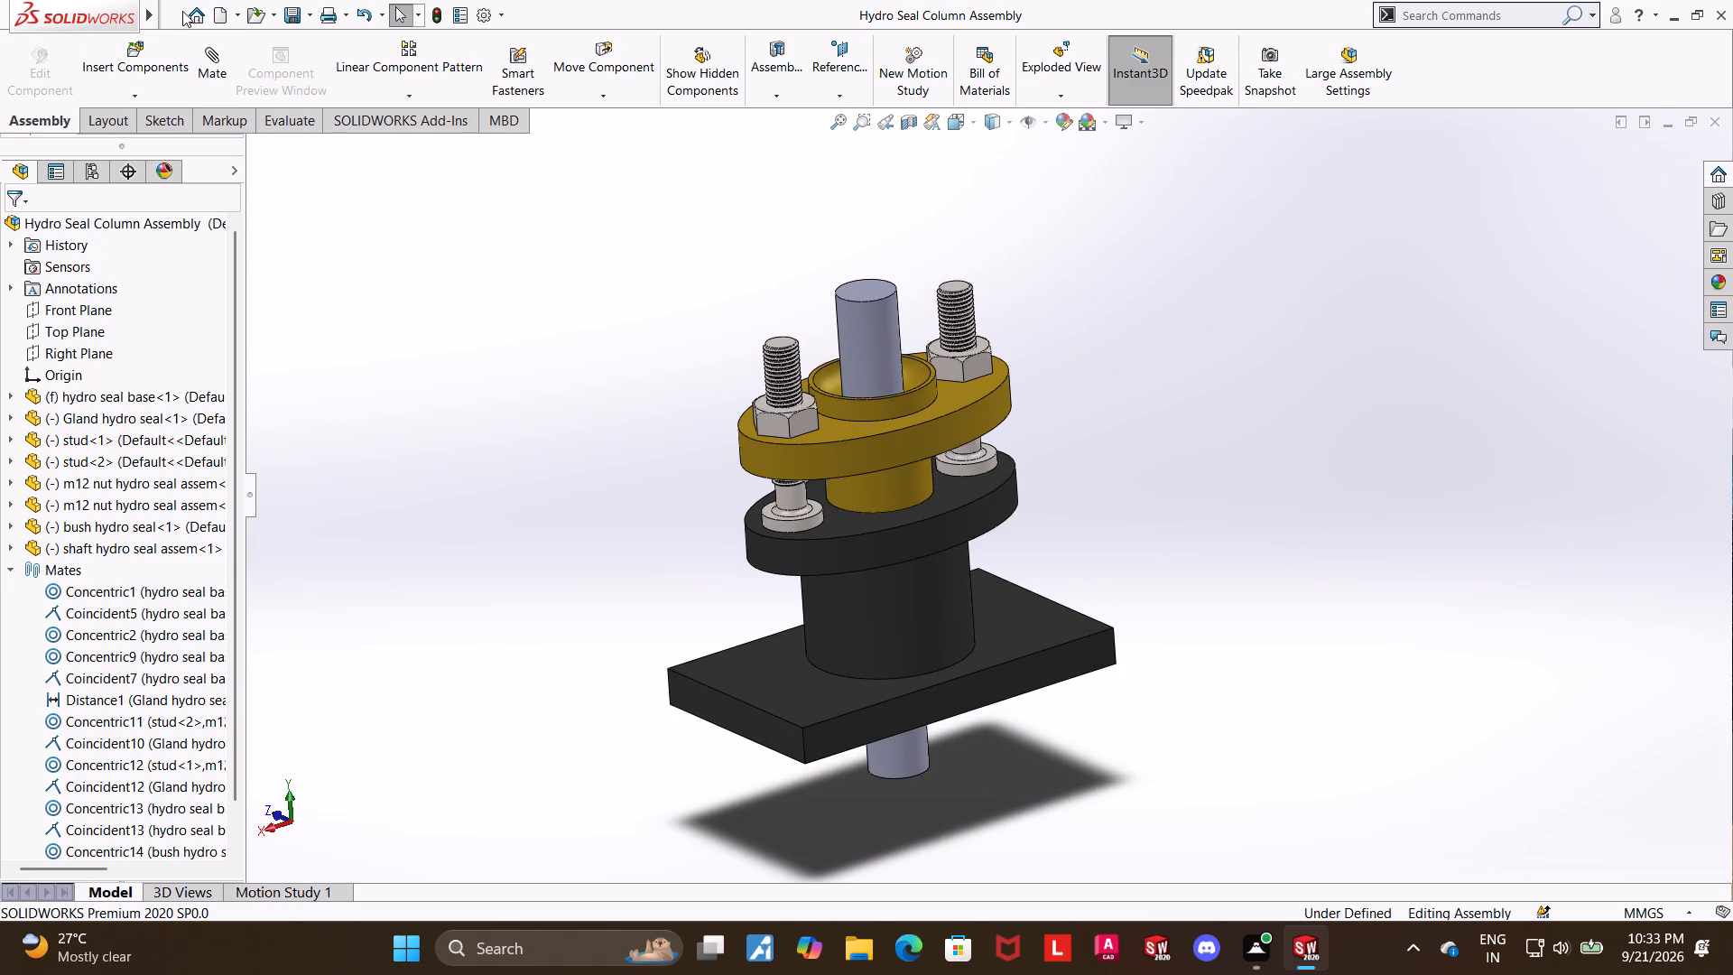
{"action": "left_click", "coordinate": [675, 247]}
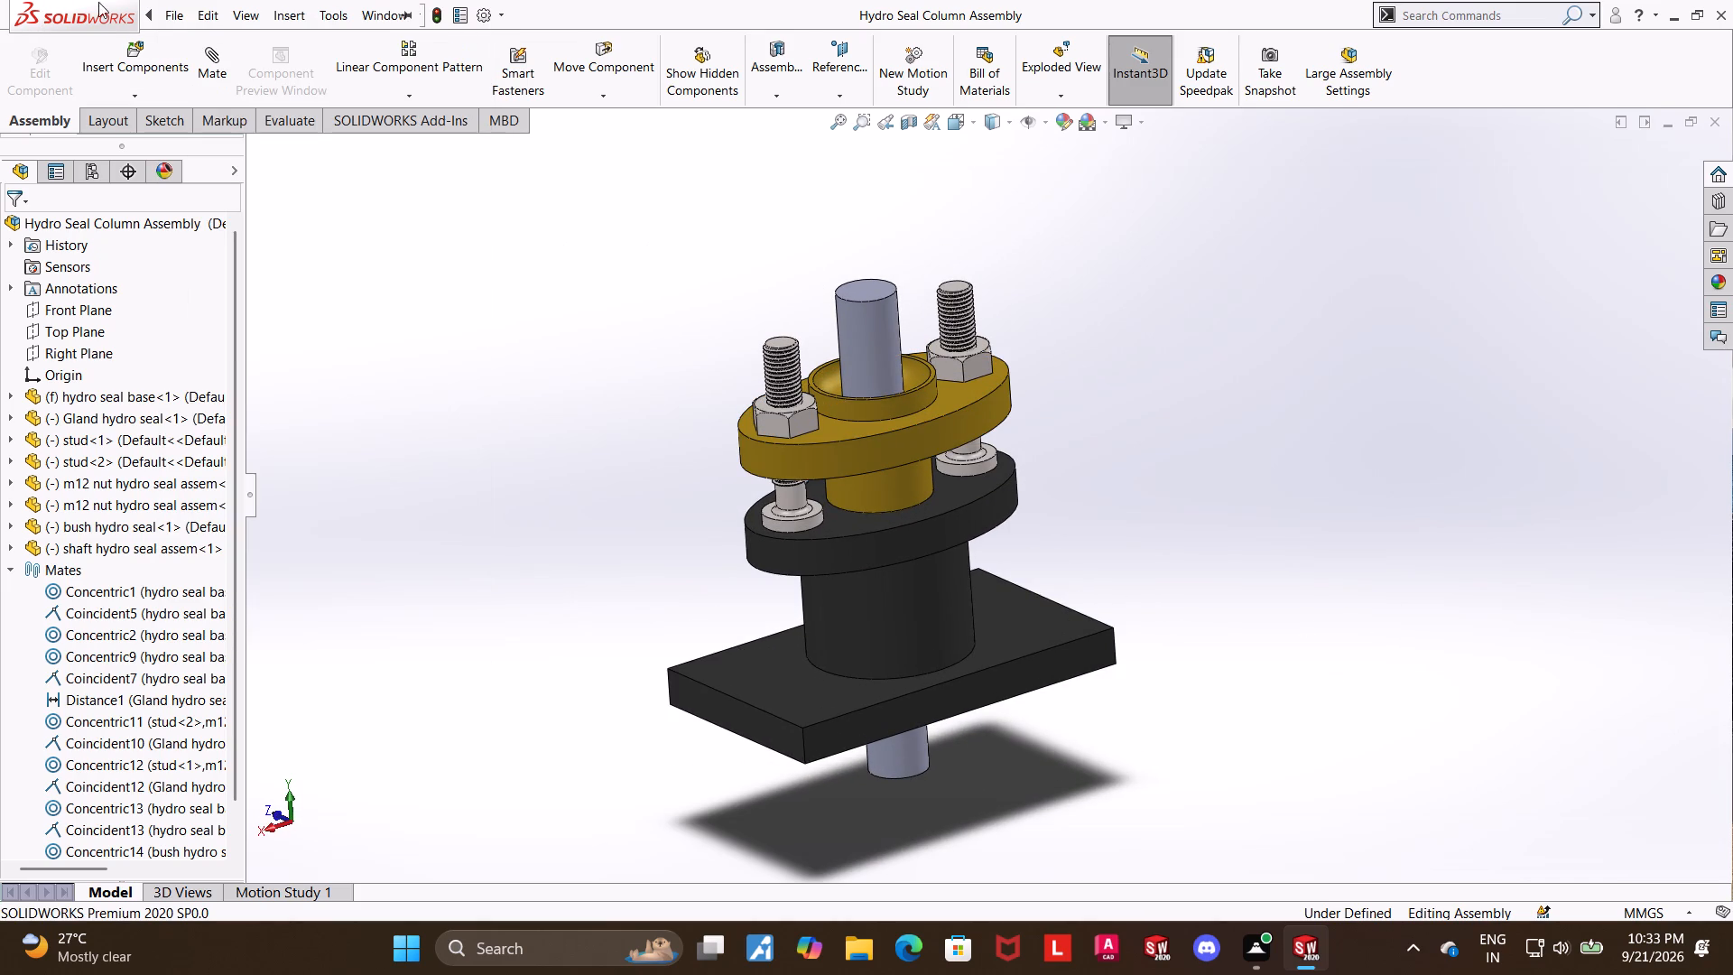
{"action": "left_click", "coordinate": [235, 243]}
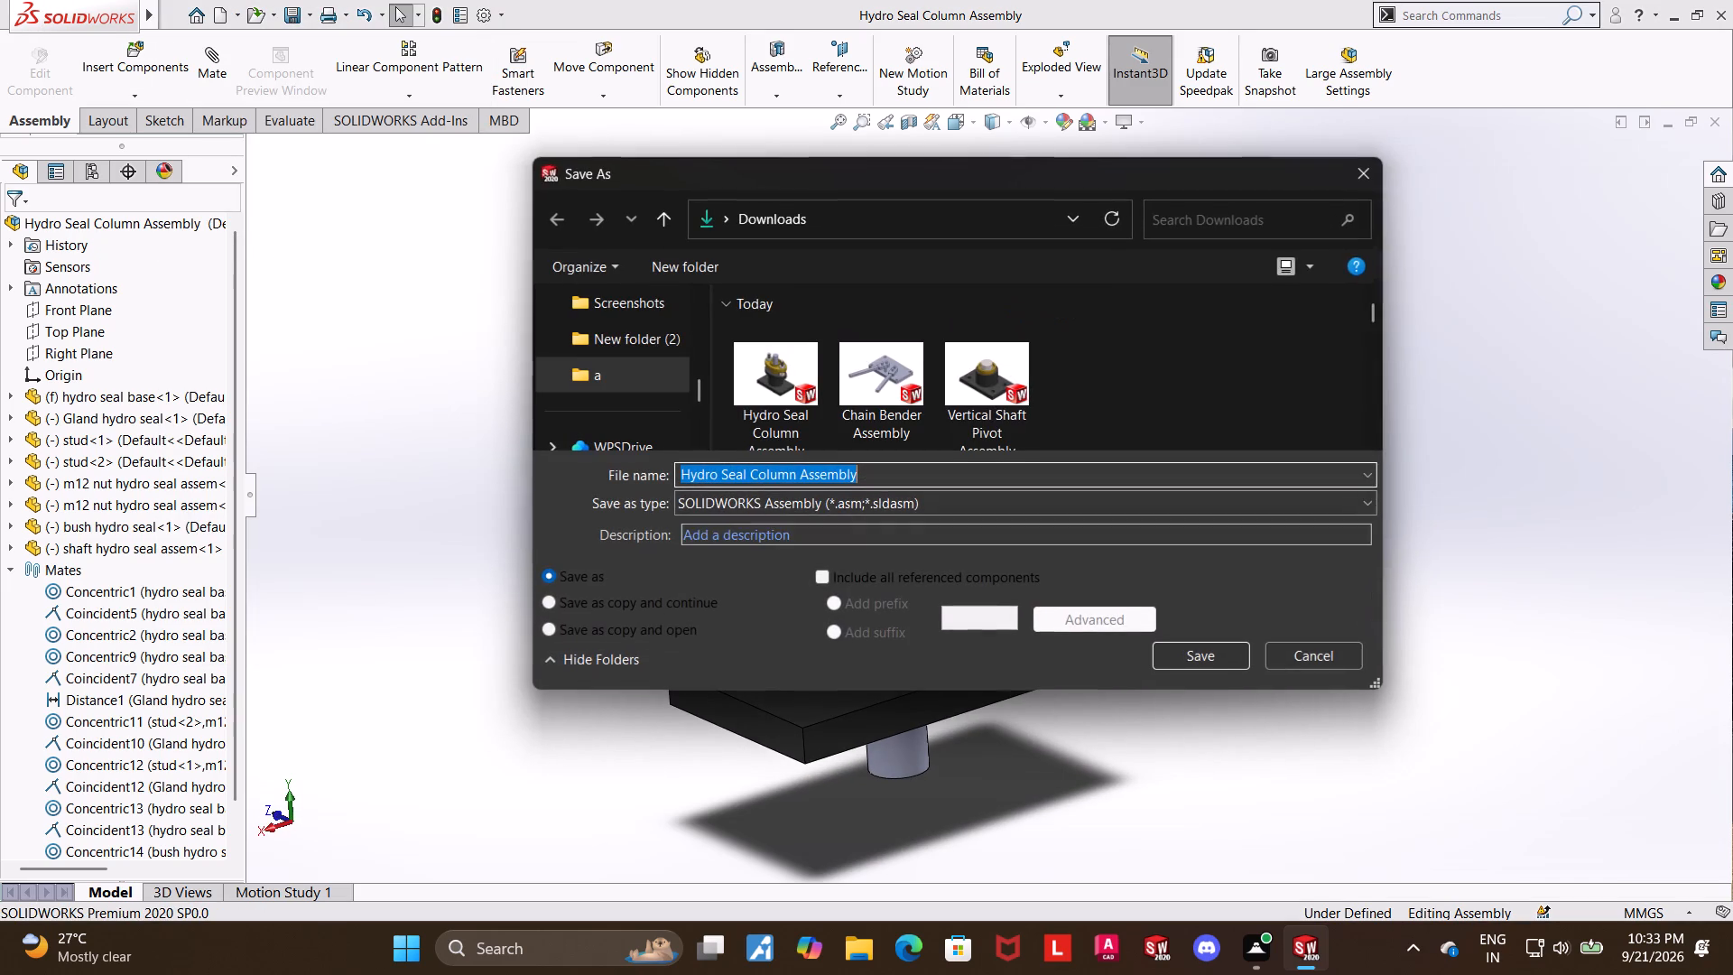
{"action": "left_click", "coordinate": [915, 504]}
{"action": "left_click", "coordinate": [925, 173]}
{"action": "left_click", "coordinate": [1211, 702]}
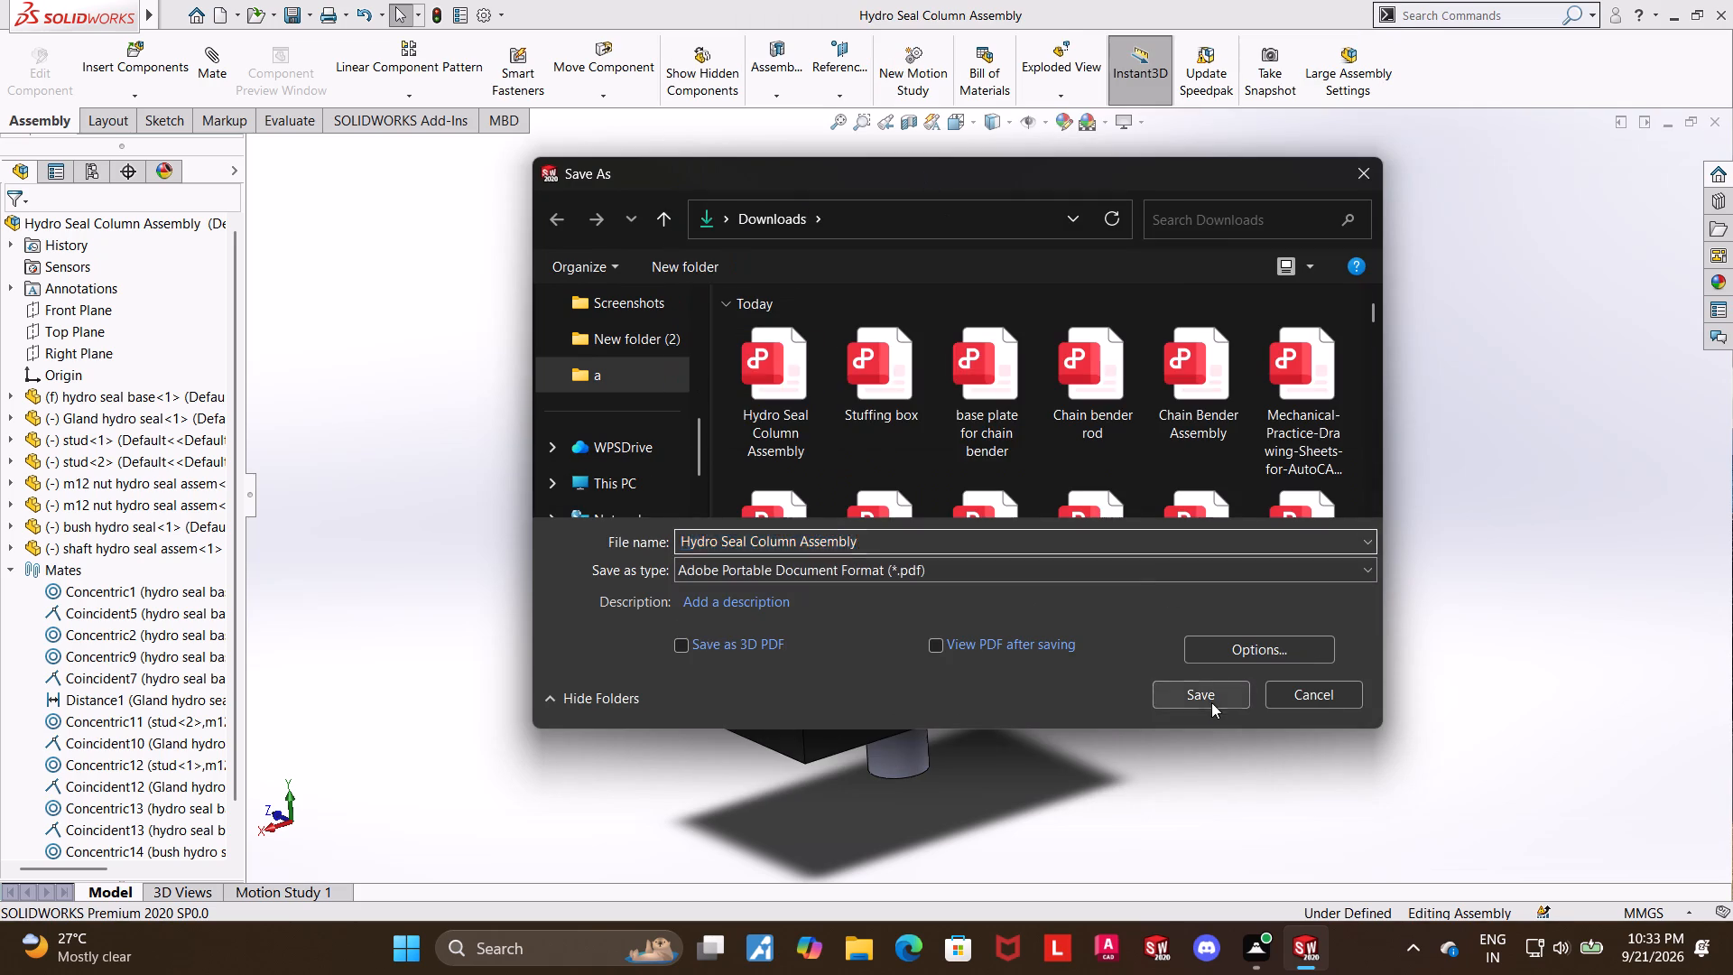
{"action": "left_click", "coordinate": [904, 476]}
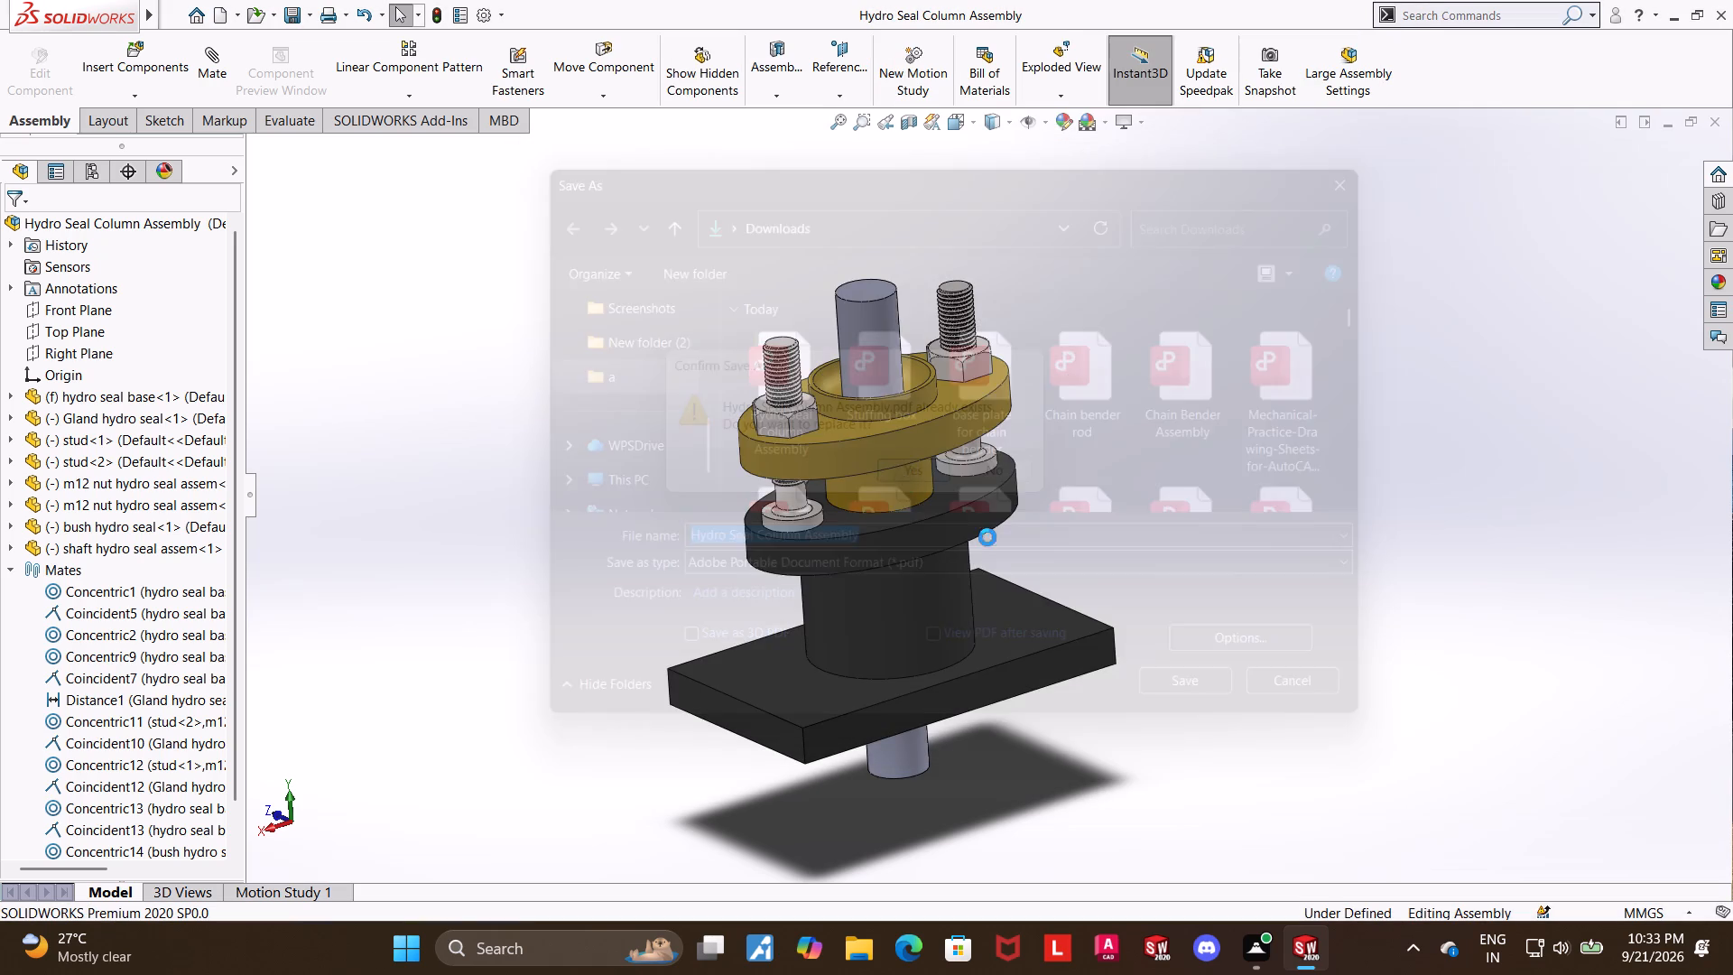
Switch to the shaft hydro seal assem part and export it as a PDF copy in Downloads, keeping its name.
{"action": "left_click", "coordinate": [1339, 833]}
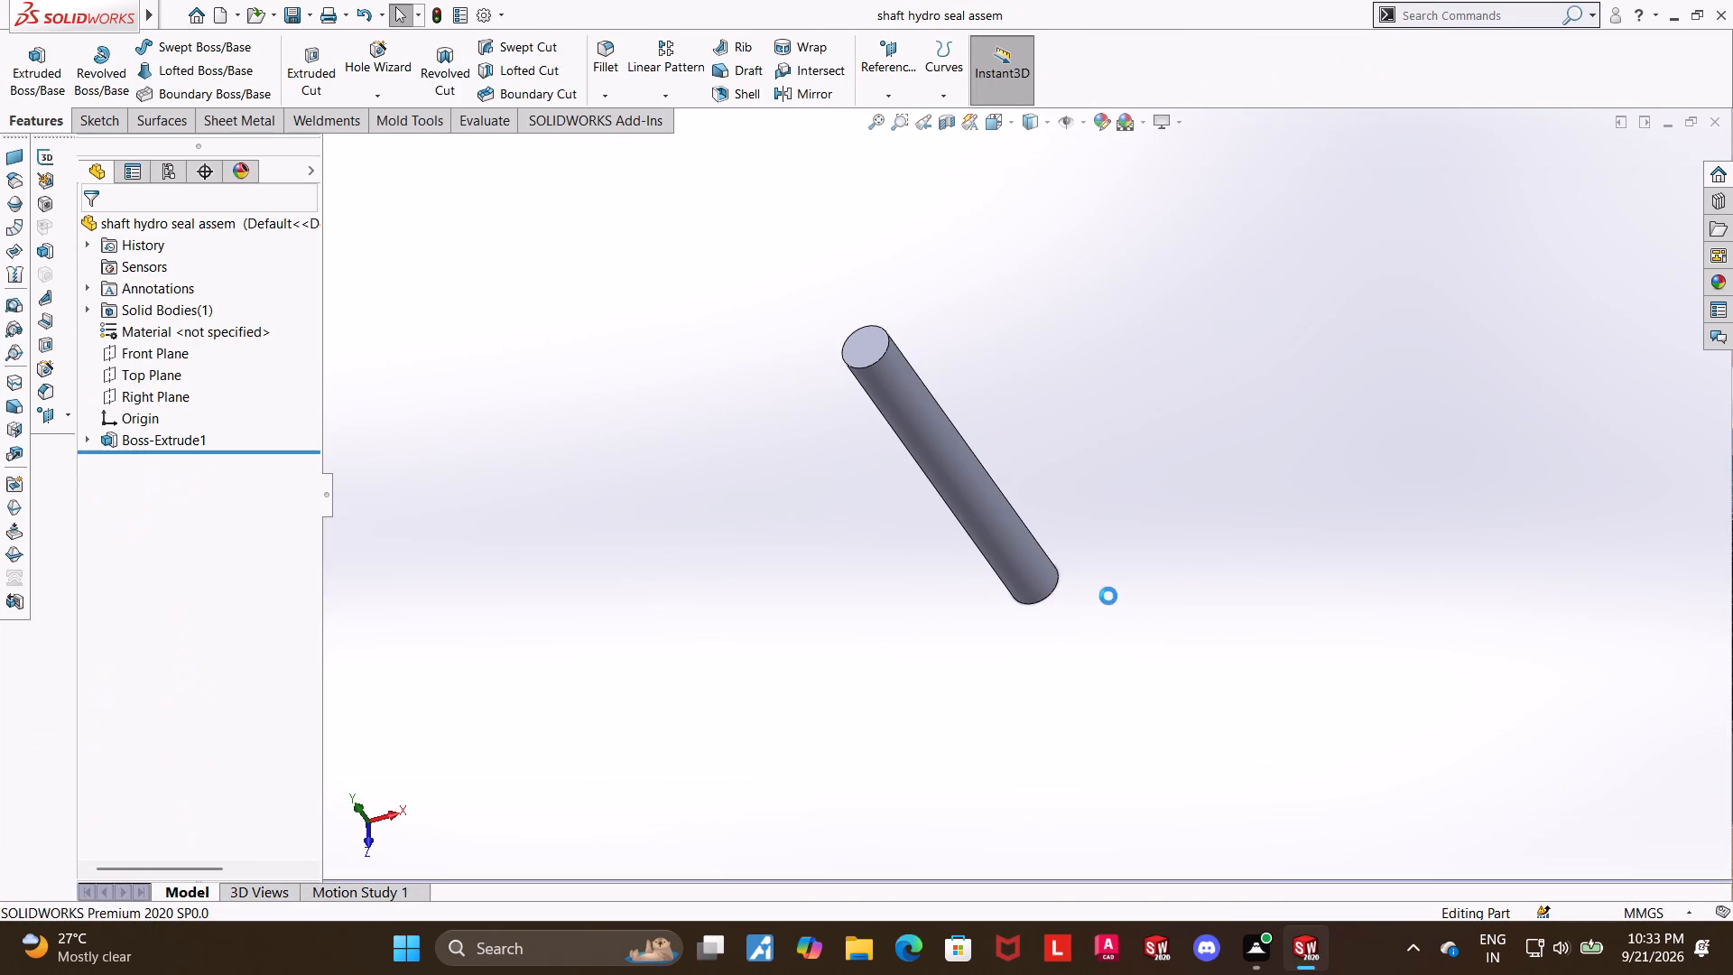
{"action": "left_click", "coordinate": [235, 244]}
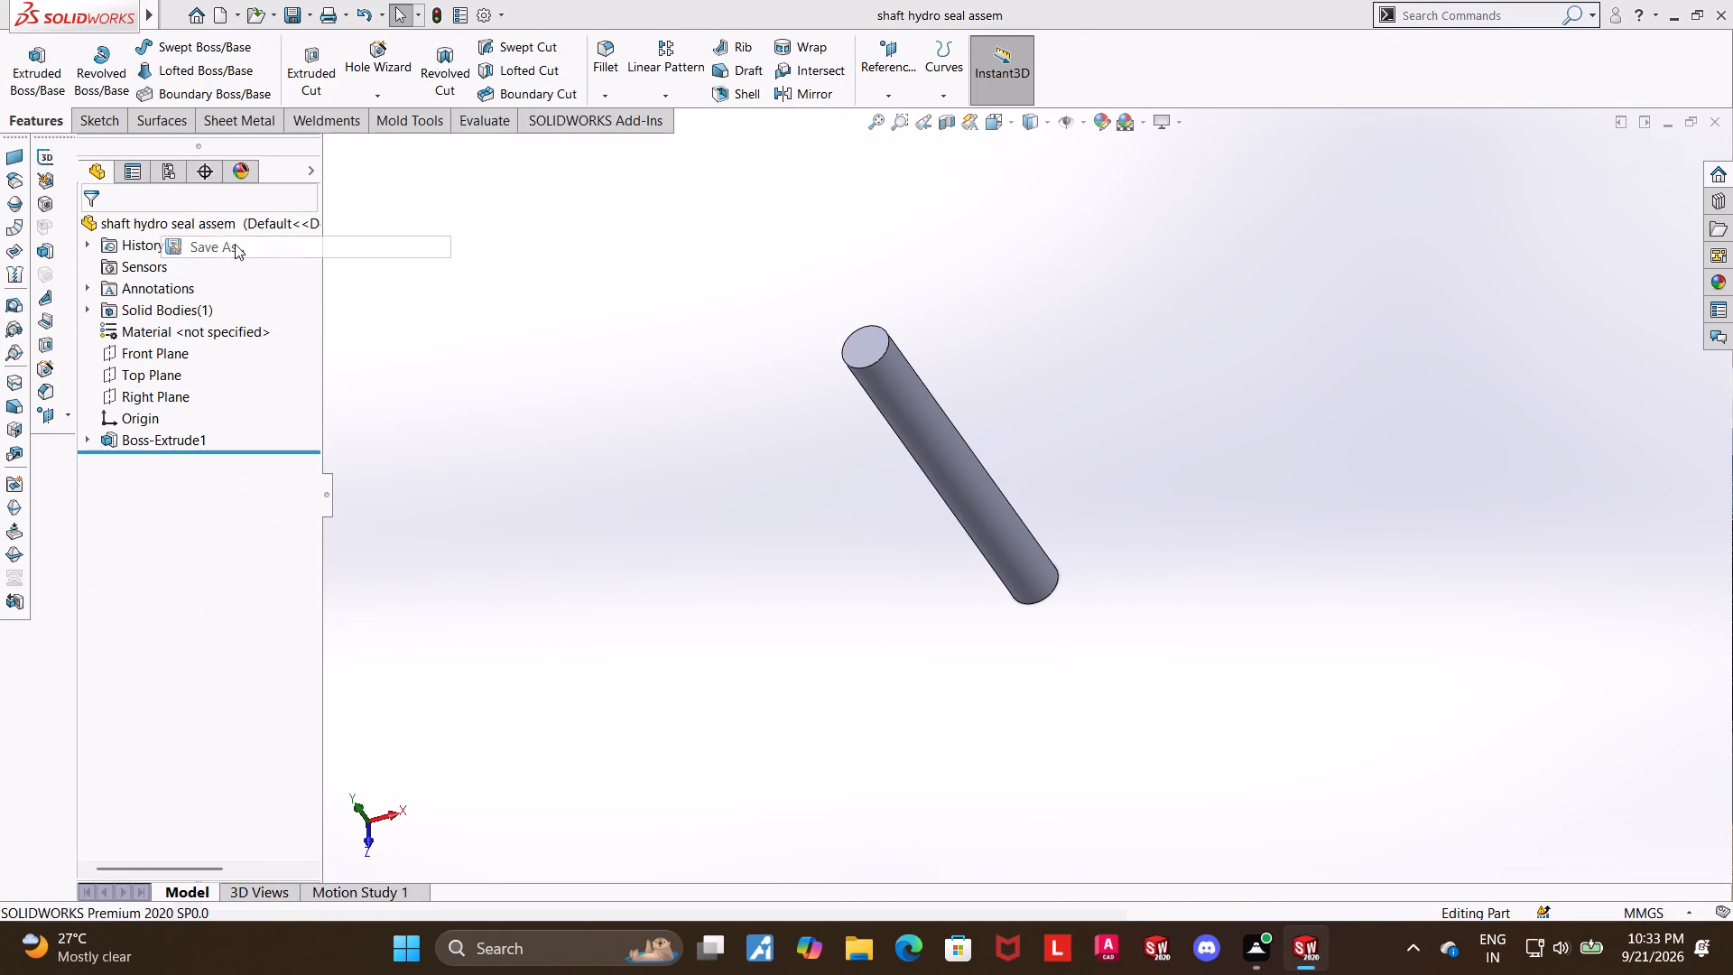
{"action": "left_click", "coordinate": [743, 442]}
{"action": "left_click", "coordinate": [798, 513]}
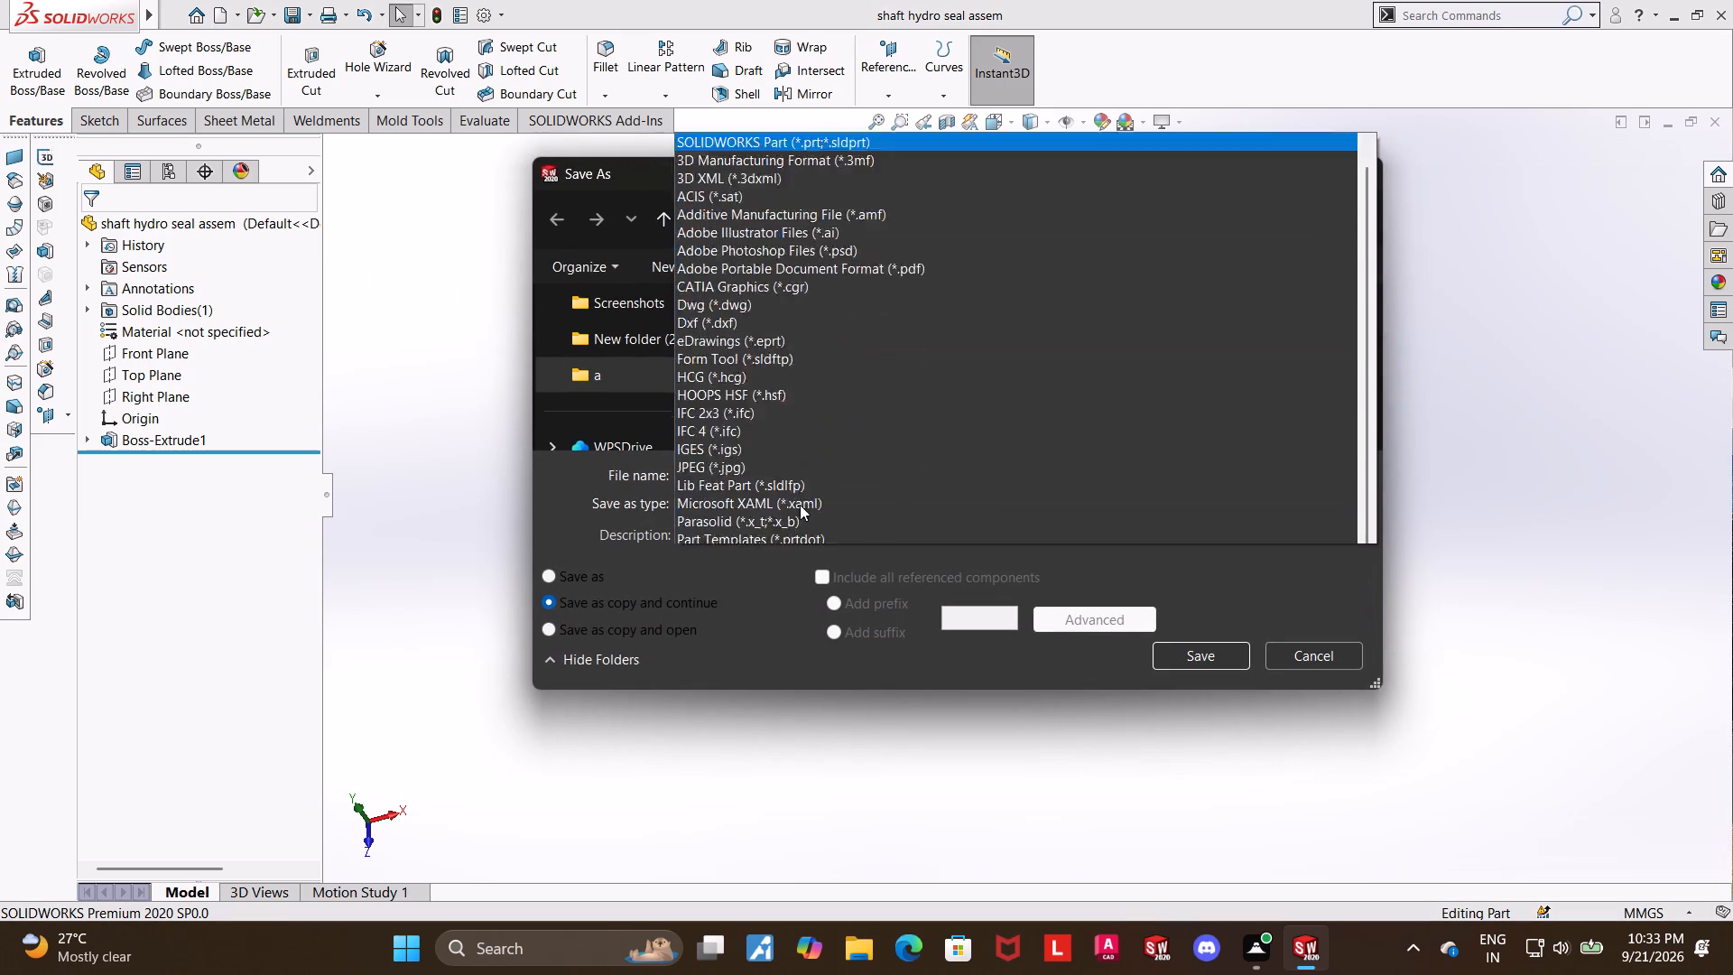
{"action": "left_click", "coordinate": [885, 144]}
{"action": "left_click", "coordinate": [1211, 688]}
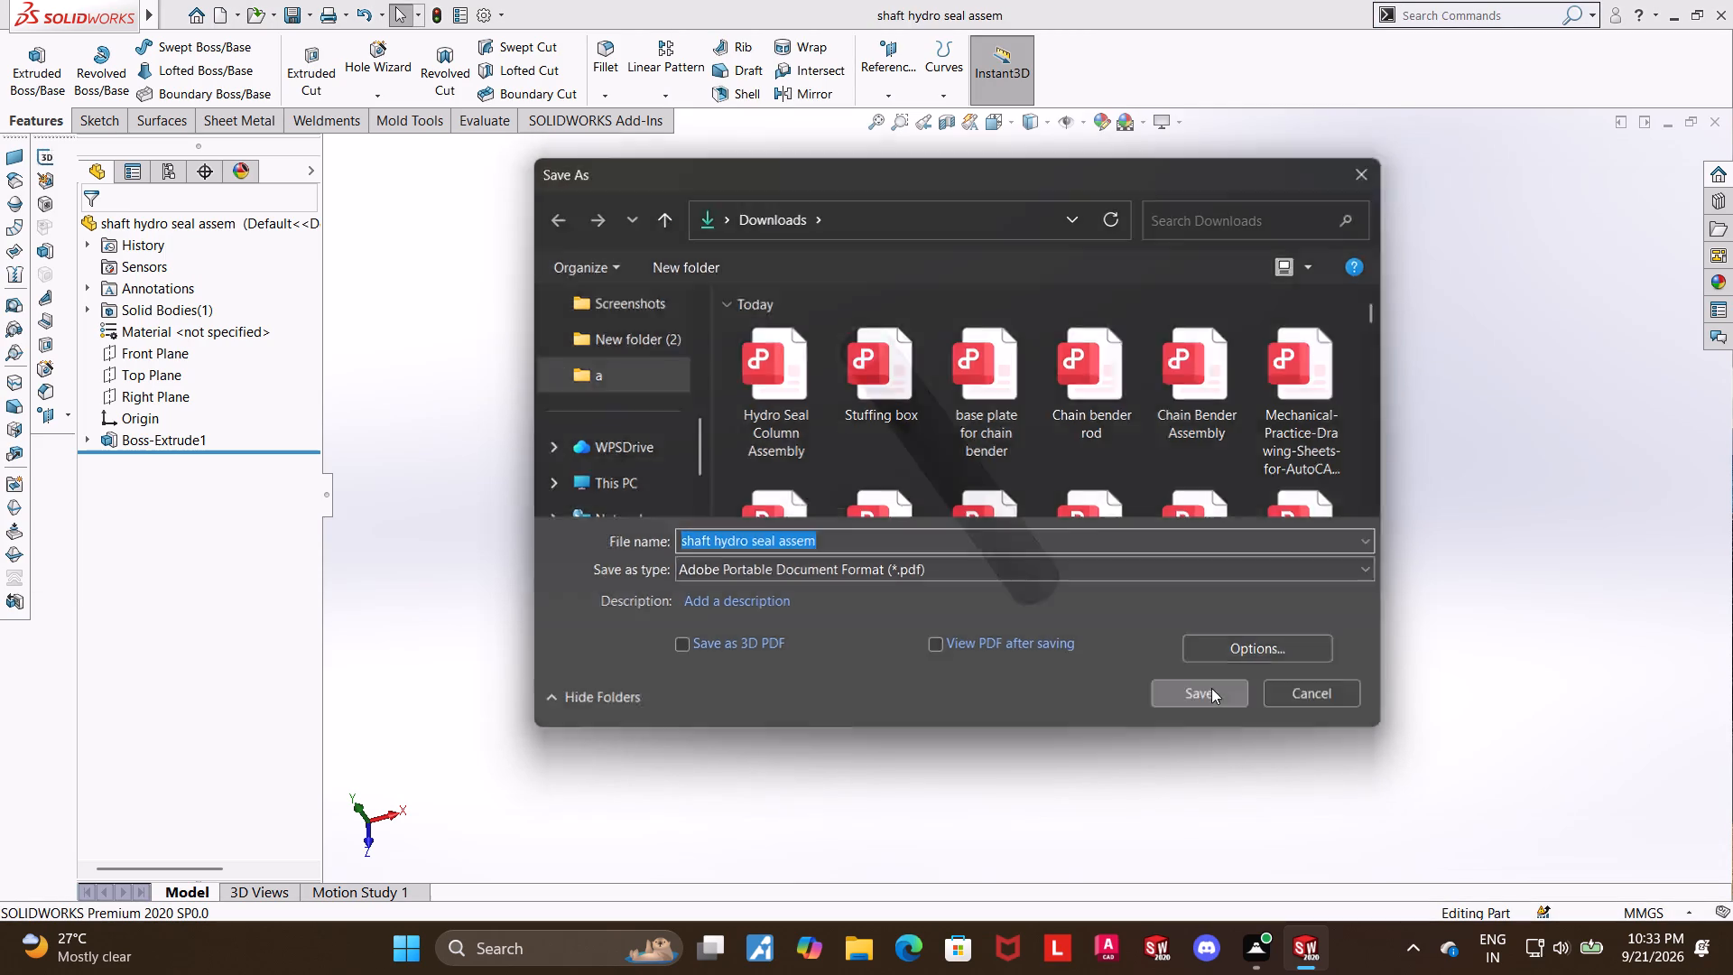
Switch to the m12 nut hydro seal assem part and export an angled view as a PDF copy in Downloads.
{"action": "left_click", "coordinate": [1186, 801]}
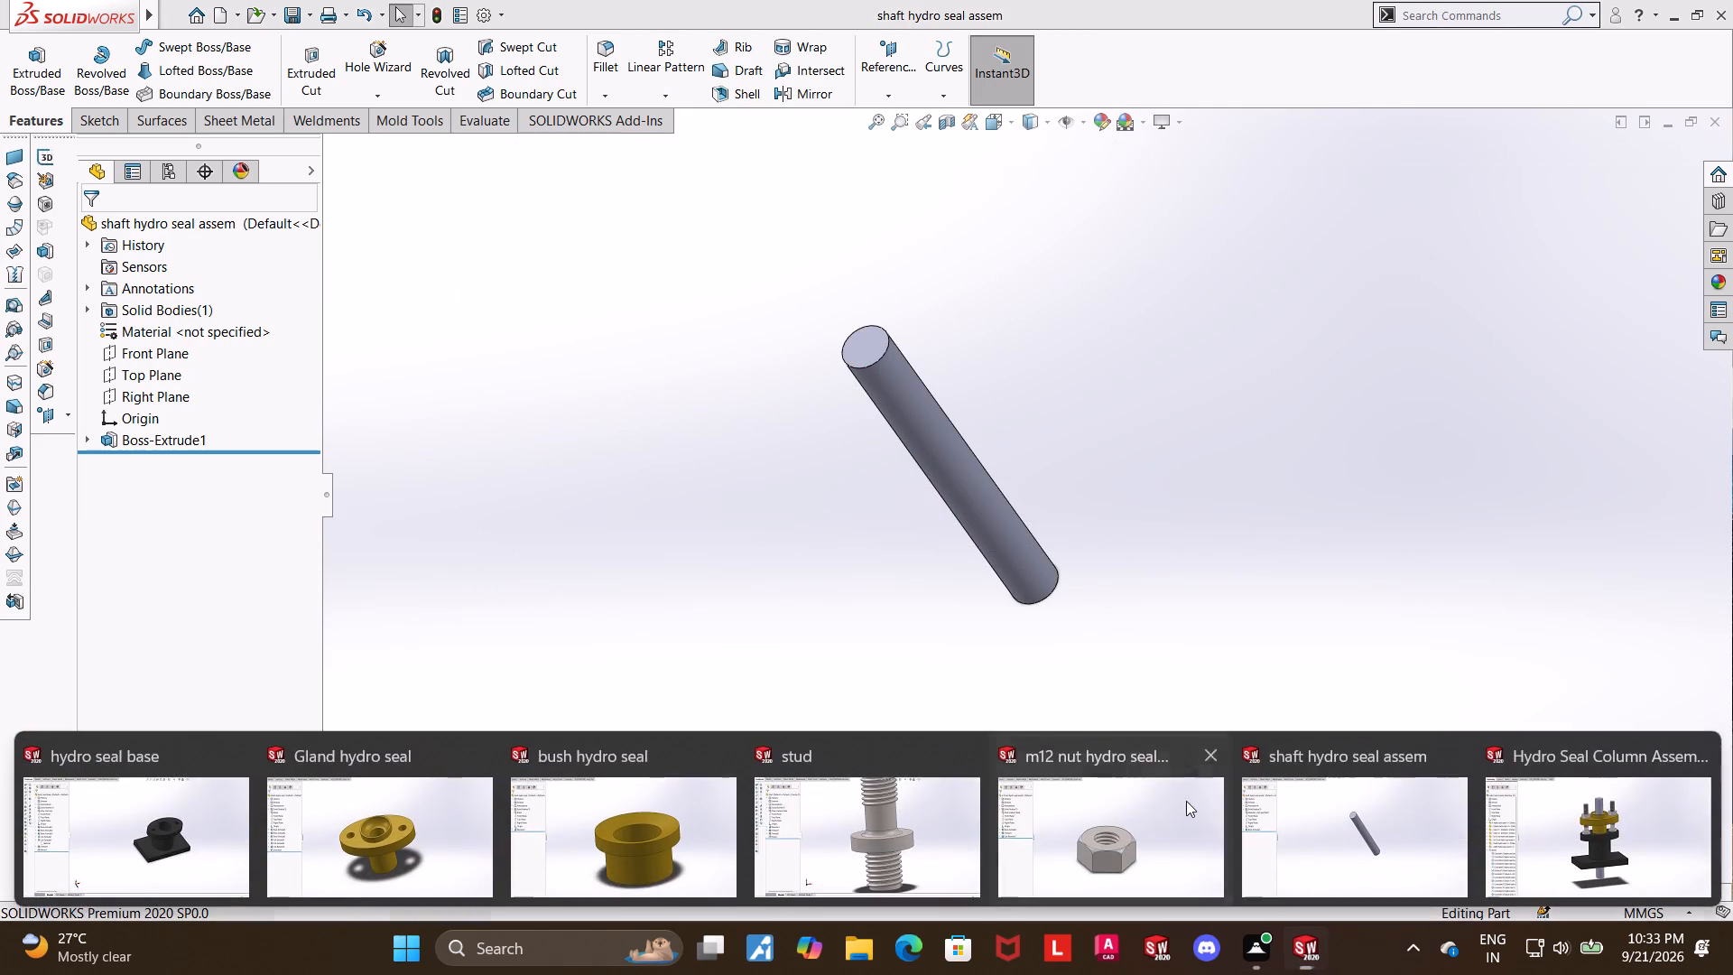
{"action": "middle_click_drag", "start_coordinate": [734, 411], "coordinate": [776, 495]}
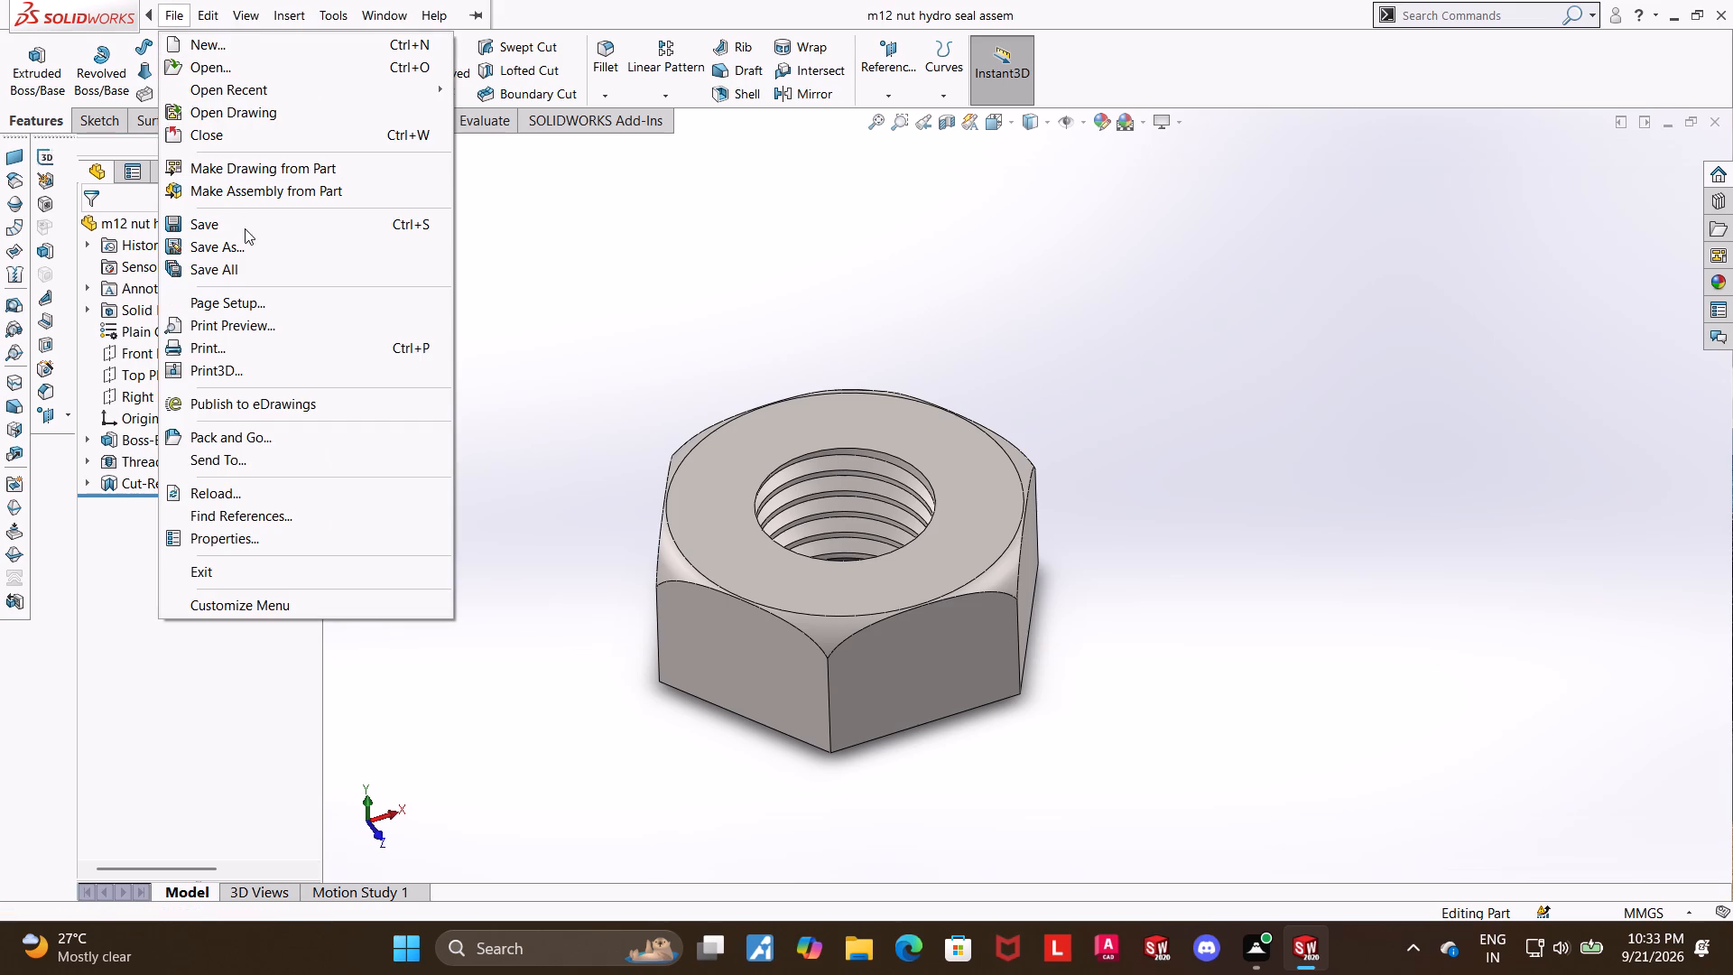
{"action": "left_click", "coordinate": [242, 247]}
{"action": "left_click", "coordinate": [786, 455]}
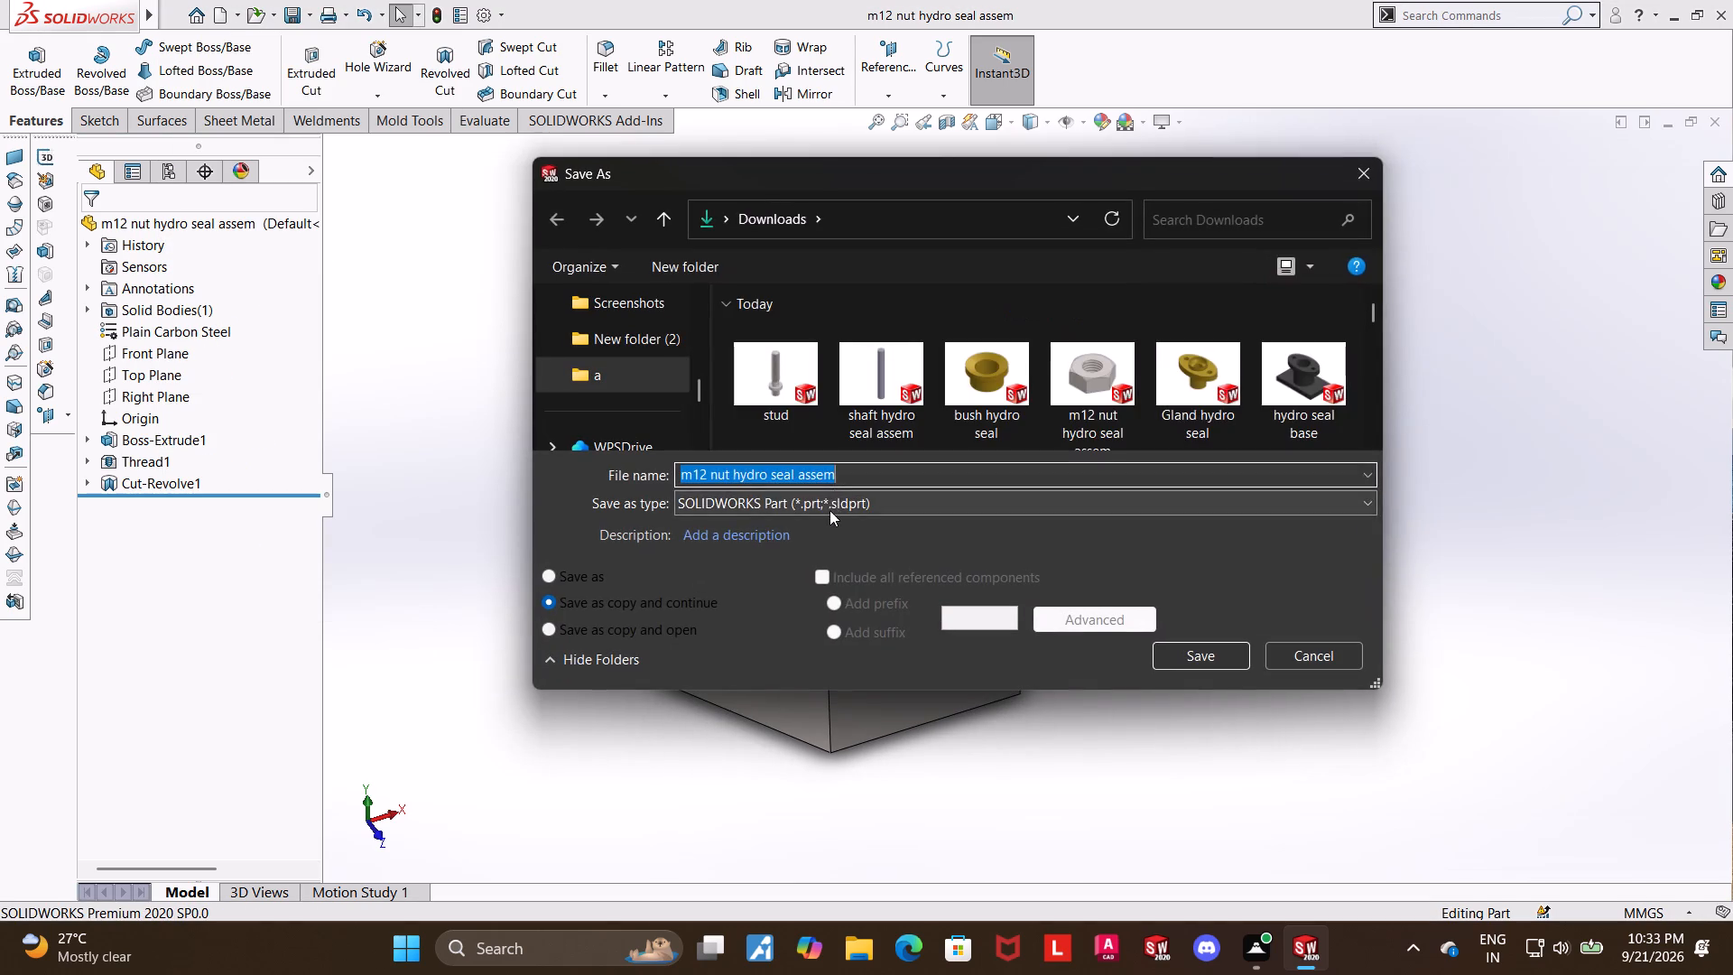
{"action": "left_click", "coordinate": [829, 509]}
{"action": "left_click", "coordinate": [882, 139]}
{"action": "left_click", "coordinate": [1179, 686]}
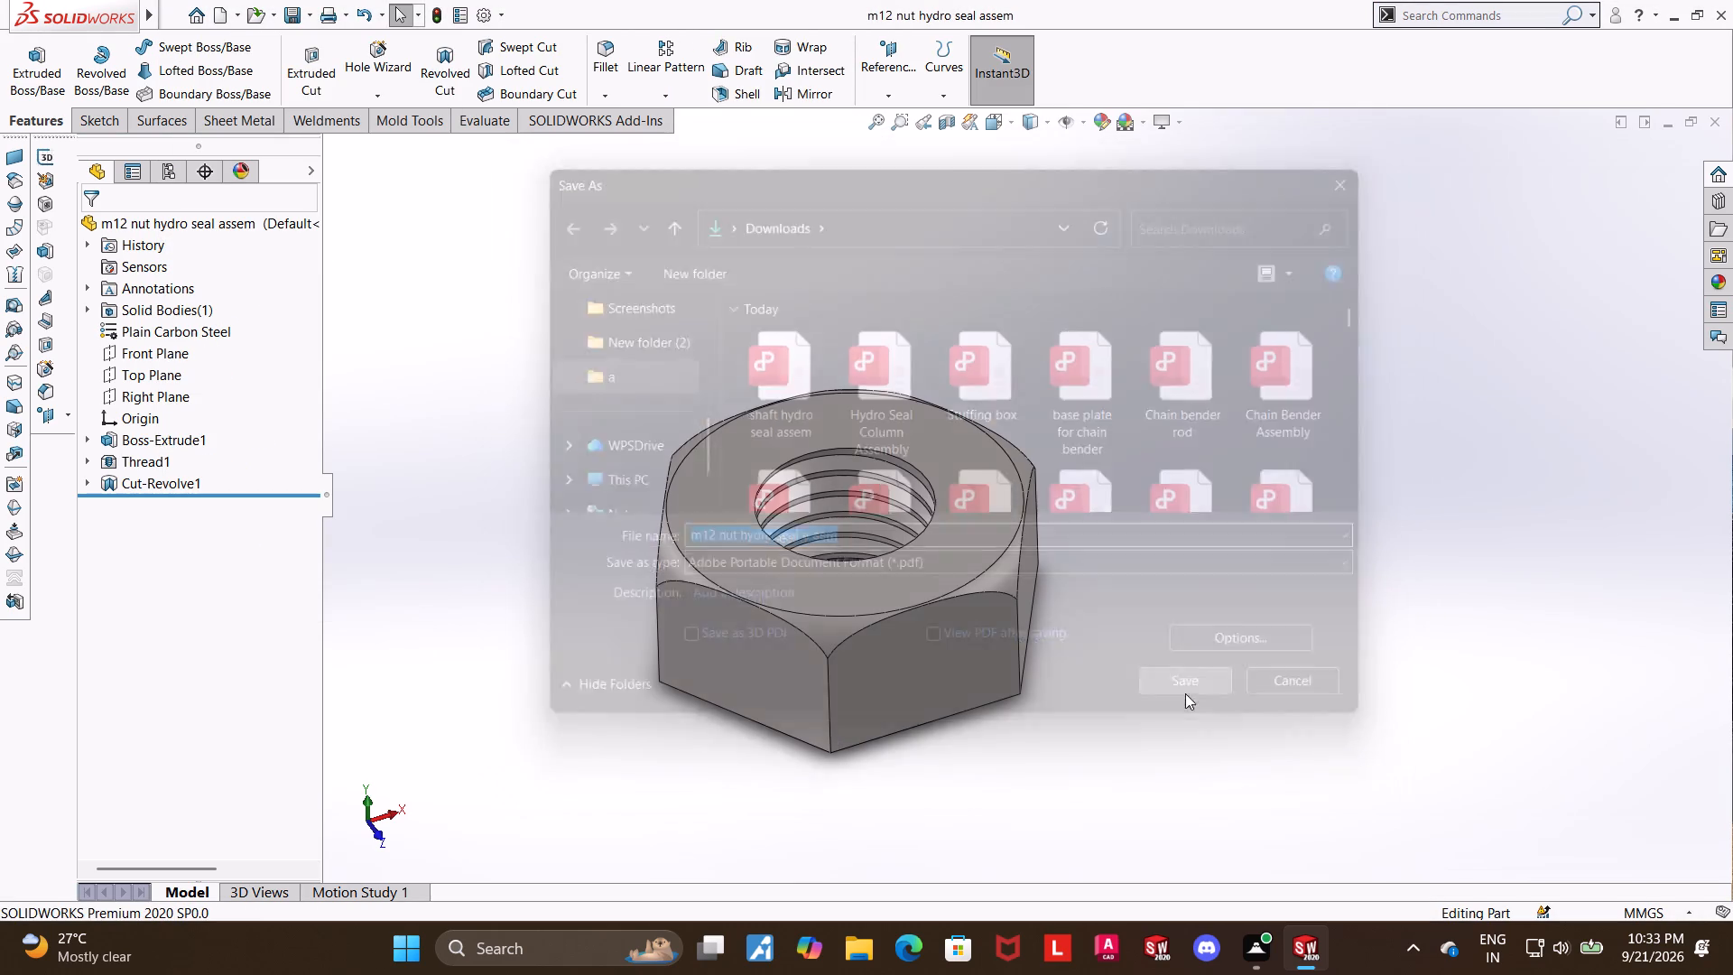
Switch to the stud part, fit the whole stud in view and export it as a PDF copy in Downloads.
{"action": "left_click", "coordinate": [868, 830]}
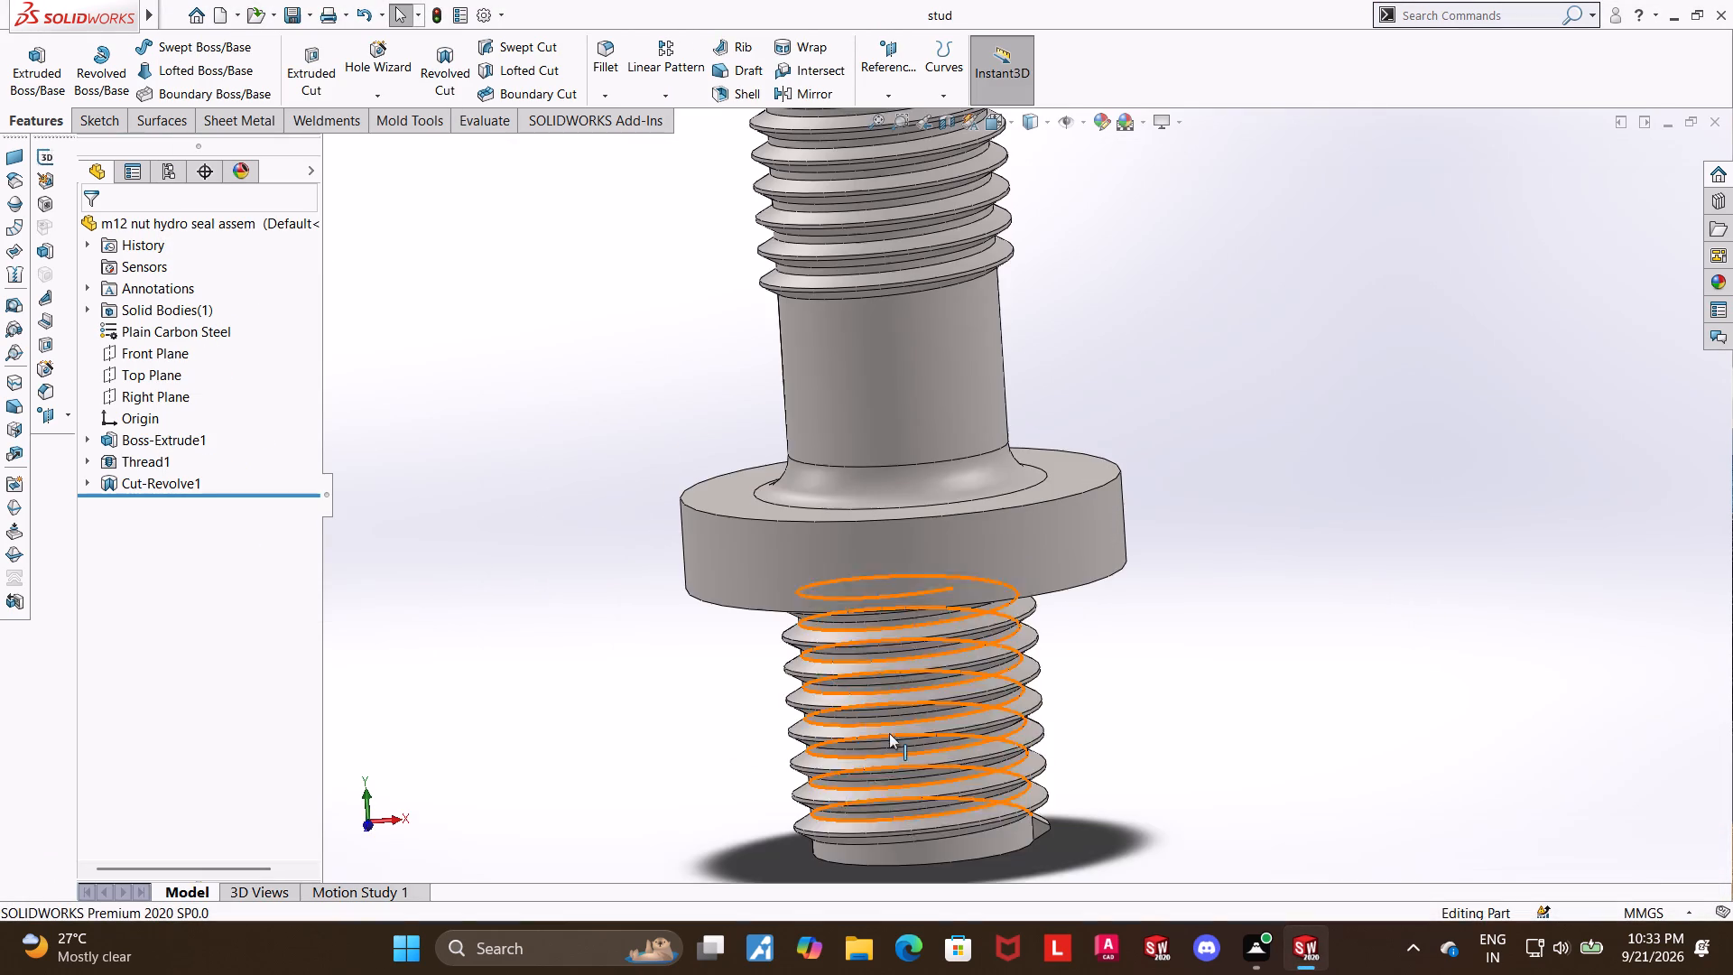
{"action": "scroll", "coordinate": [922, 669], "scroll_direction": "up", "scroll_amount": 9}
{"action": "scroll", "coordinate": [1044, 376], "scroll_direction": "up", "scroll_amount": 6}
{"action": "scroll", "coordinate": [1024, 432], "scroll_direction": "down", "scroll_amount": 4}
{"action": "left_click", "coordinate": [1363, 465]}
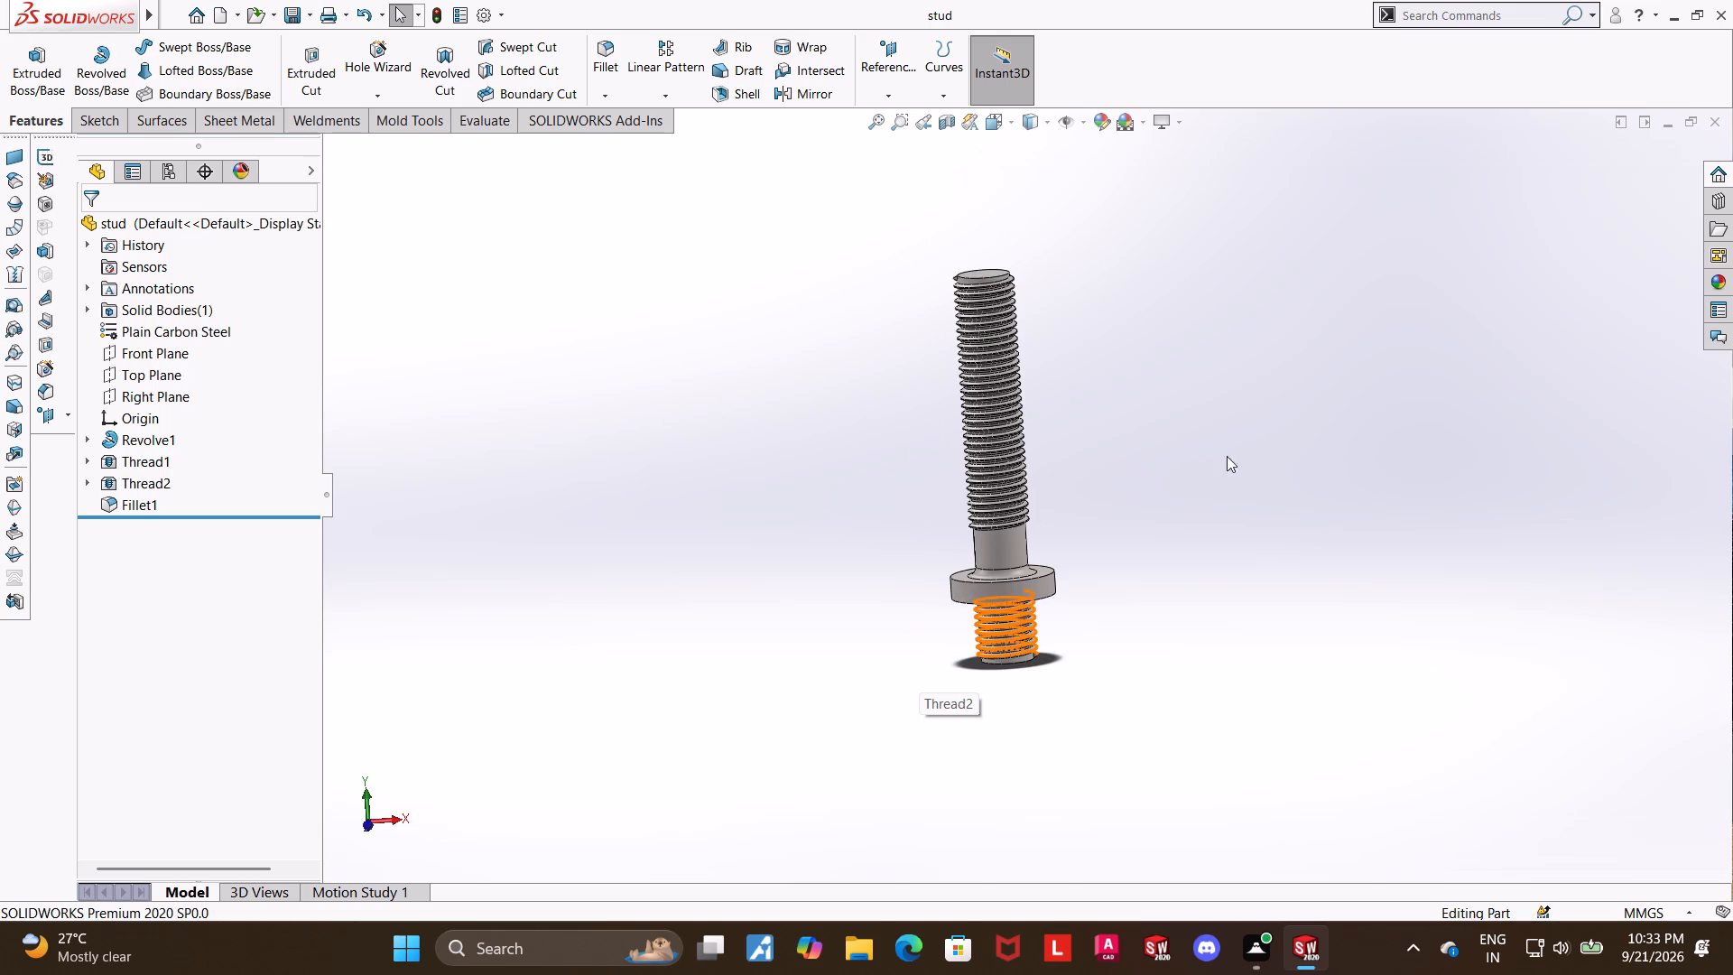
{"action": "scroll", "coordinate": [1174, 462], "scroll_direction": "down", "scroll_amount": 2}
{"action": "scroll", "coordinate": [678, 412], "scroll_direction": "up", "scroll_amount": 2}
{"action": "scroll", "coordinate": [680, 398], "scroll_direction": "down", "scroll_amount": 2}
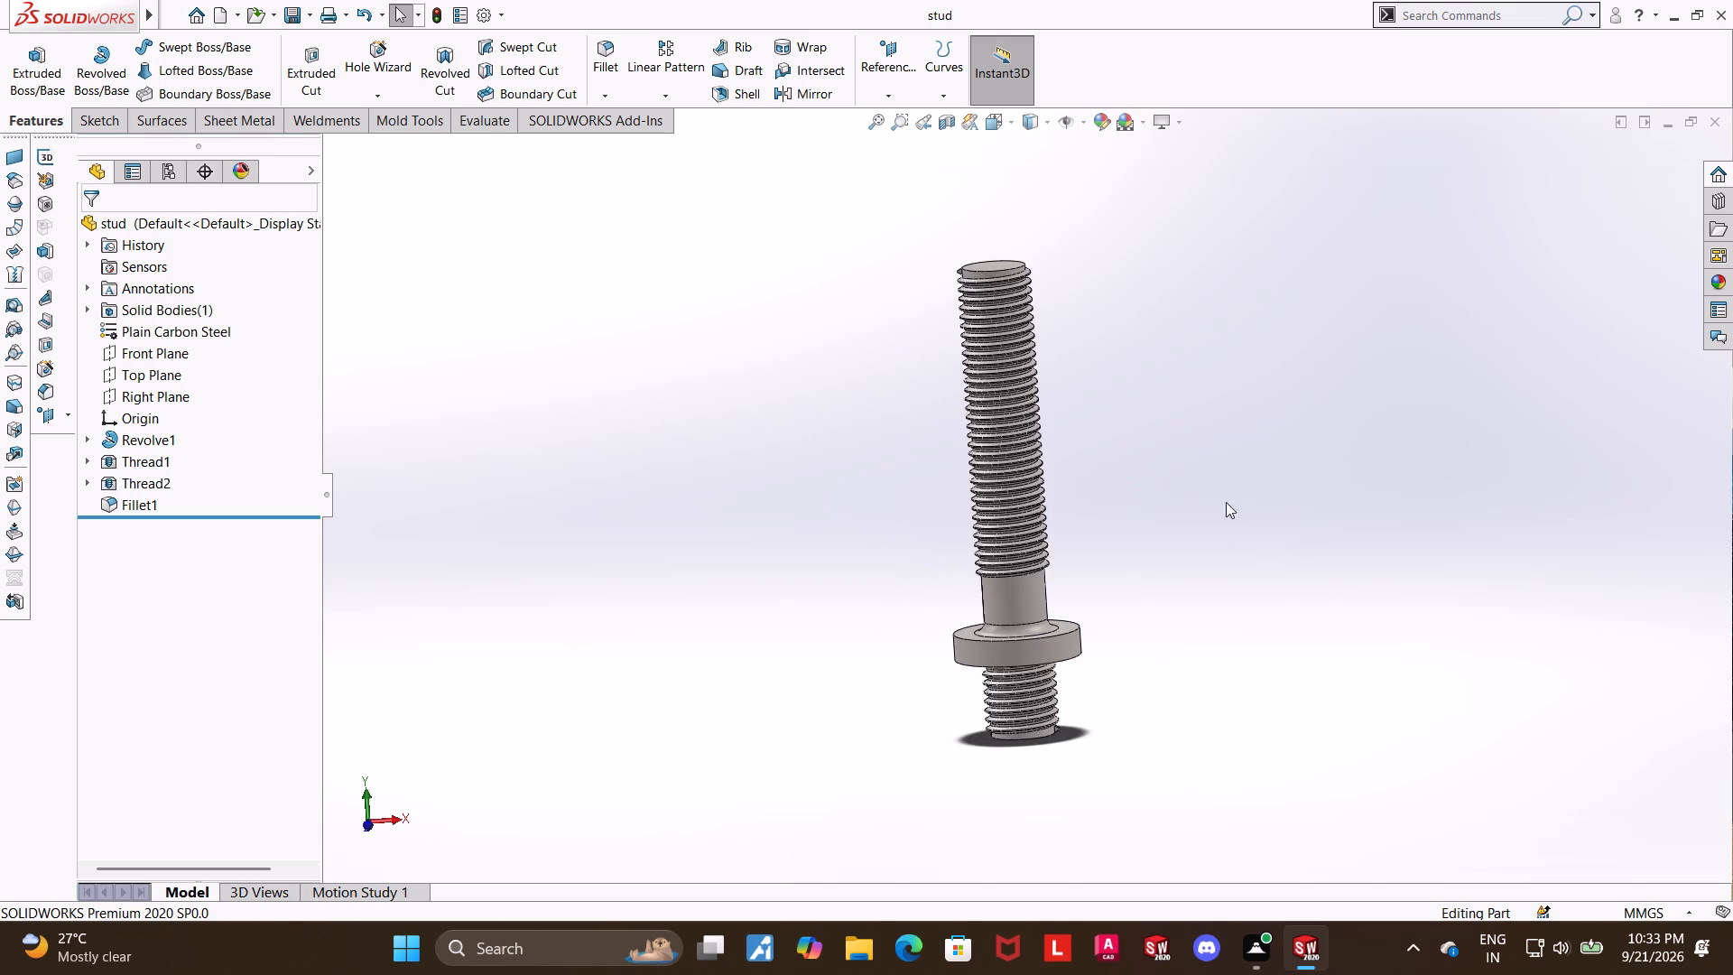
{"action": "left_click", "coordinate": [239, 254]}
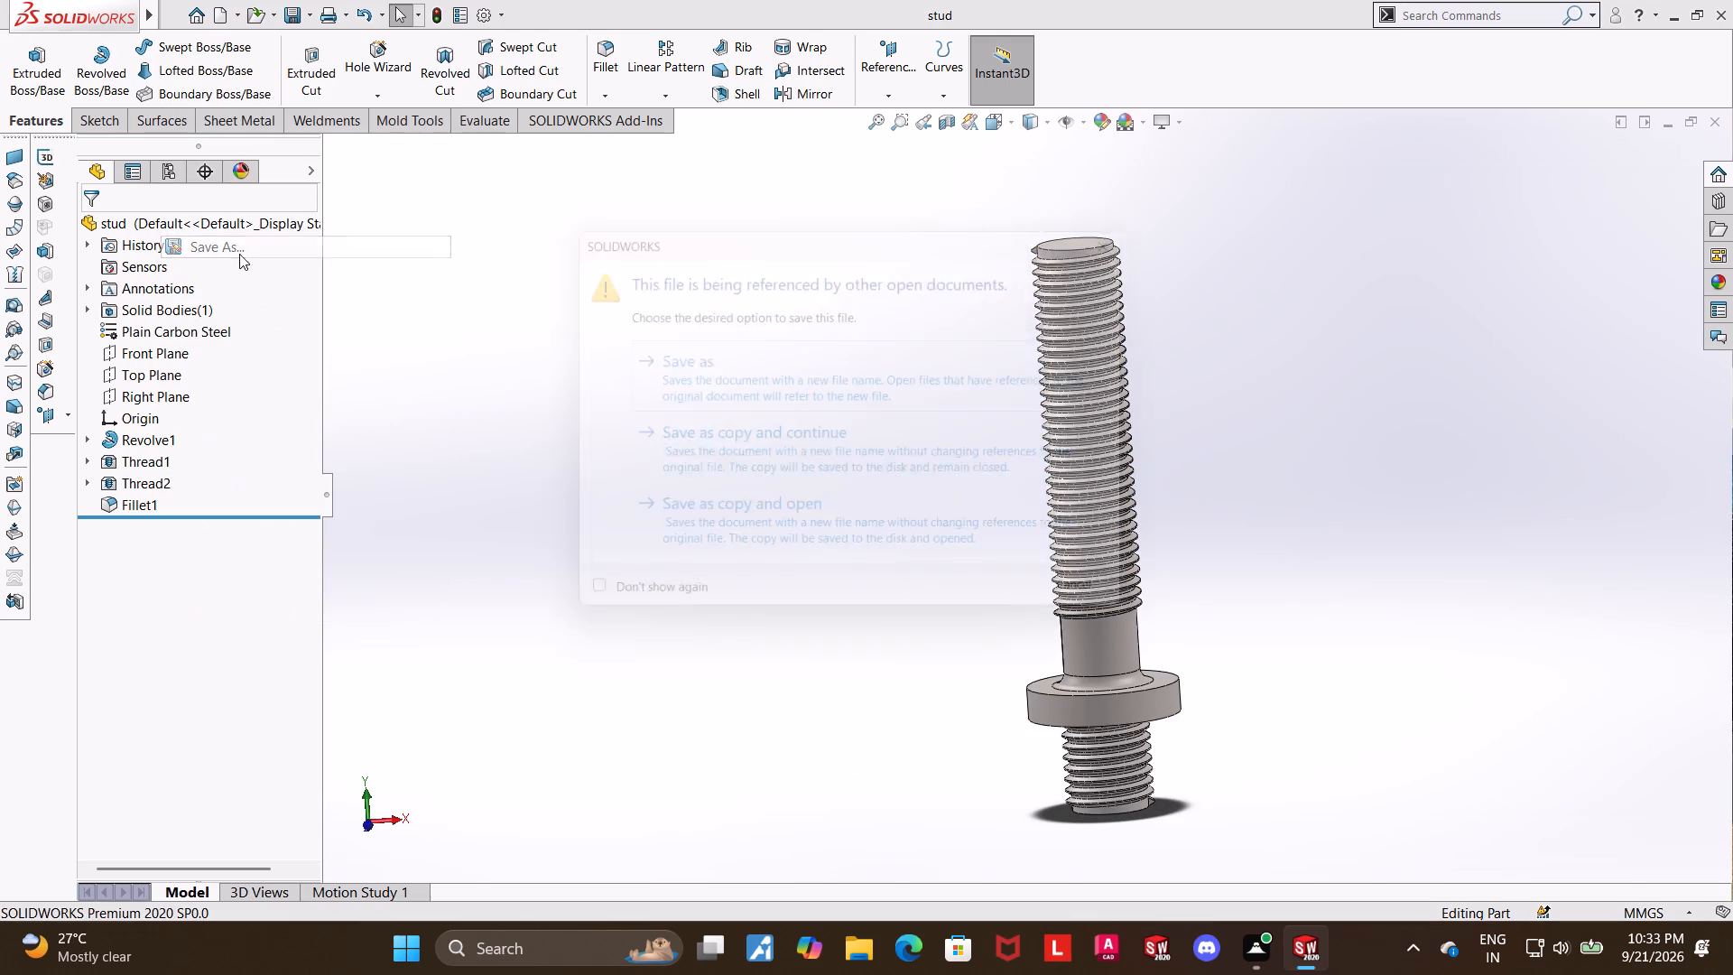
{"action": "left_click", "coordinate": [725, 447]}
{"action": "left_click", "coordinate": [761, 507]}
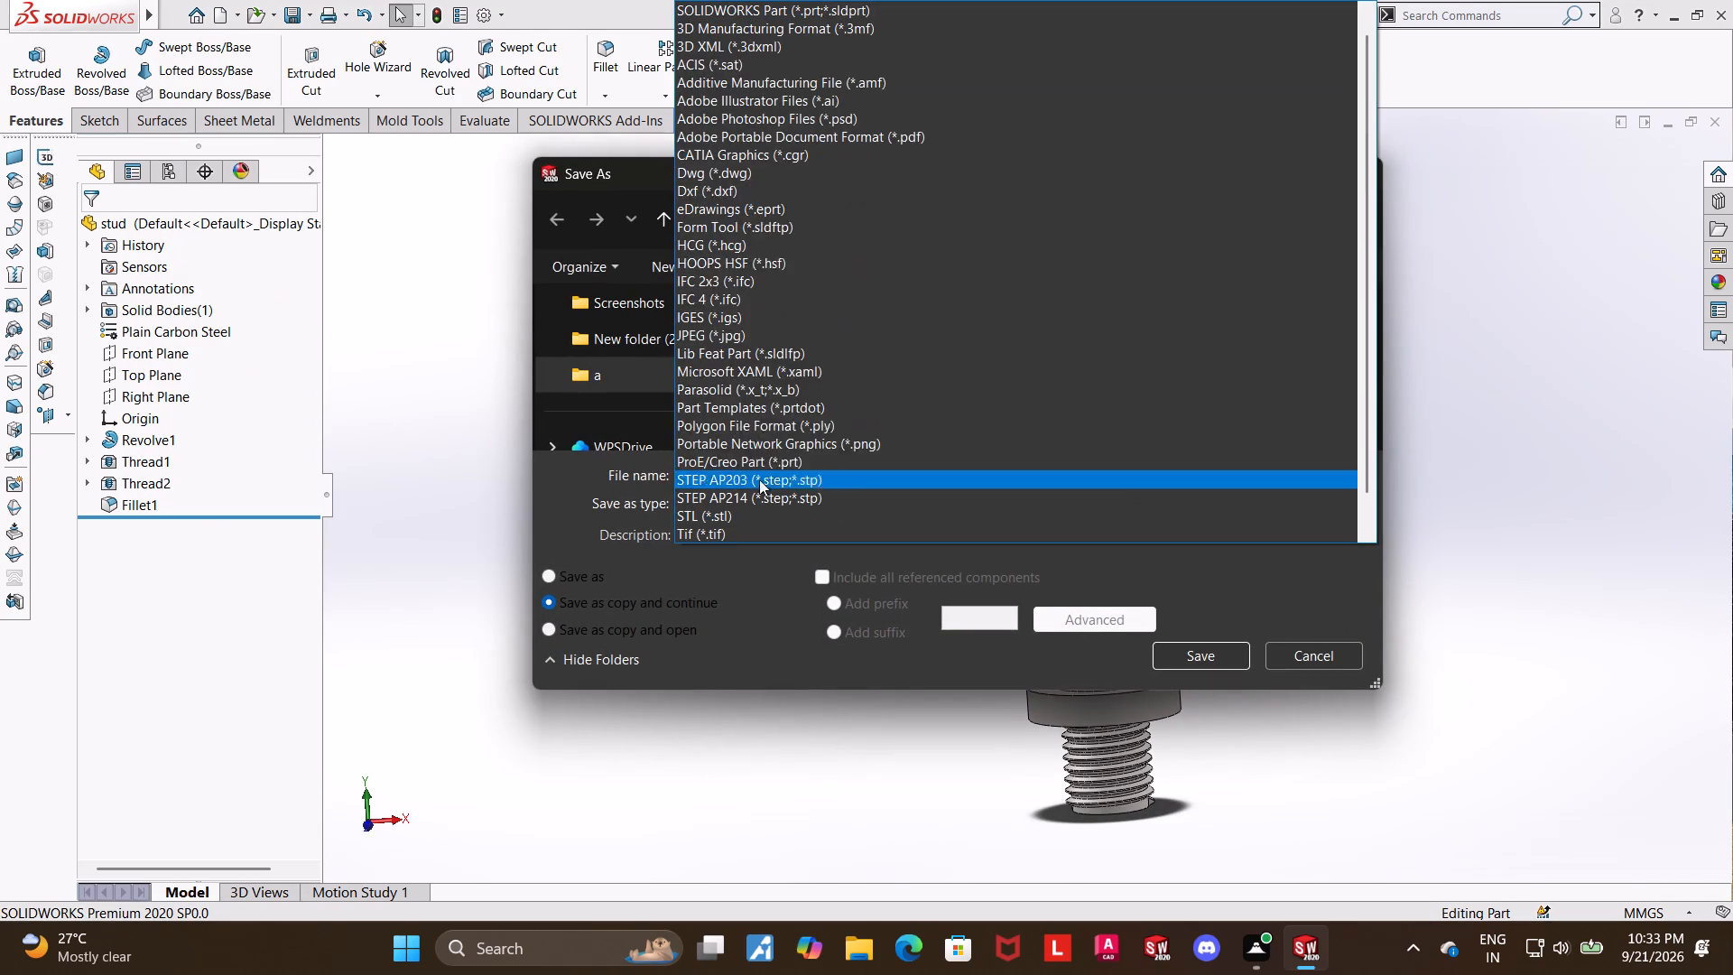
{"action": "left_click", "coordinate": [836, 135]}
{"action": "left_click", "coordinate": [1184, 688]}
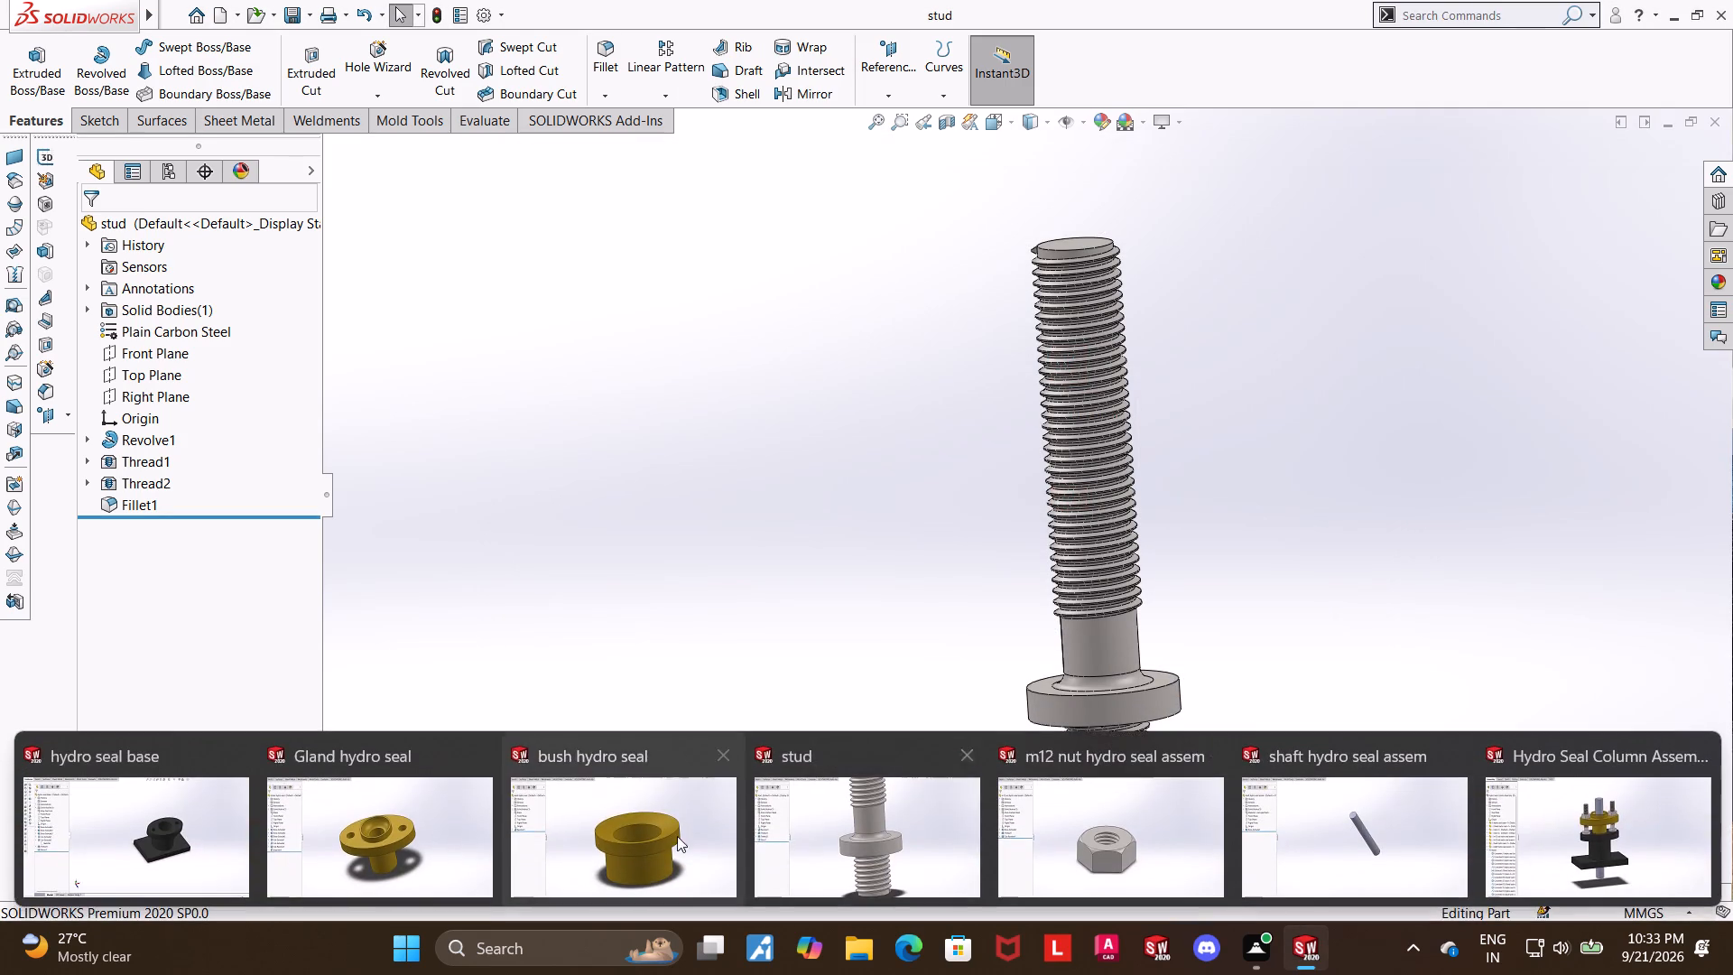
Switch to the bush hydro seal part and export an angled view as a PDF copy in Downloads.
{"action": "left_click", "coordinate": [671, 836]}
{"action": "scroll", "coordinate": [1432, 545], "scroll_direction": "up", "scroll_amount": 3}
{"action": "middle_click_drag", "start_coordinate": [1212, 554], "coordinate": [1208, 616]}
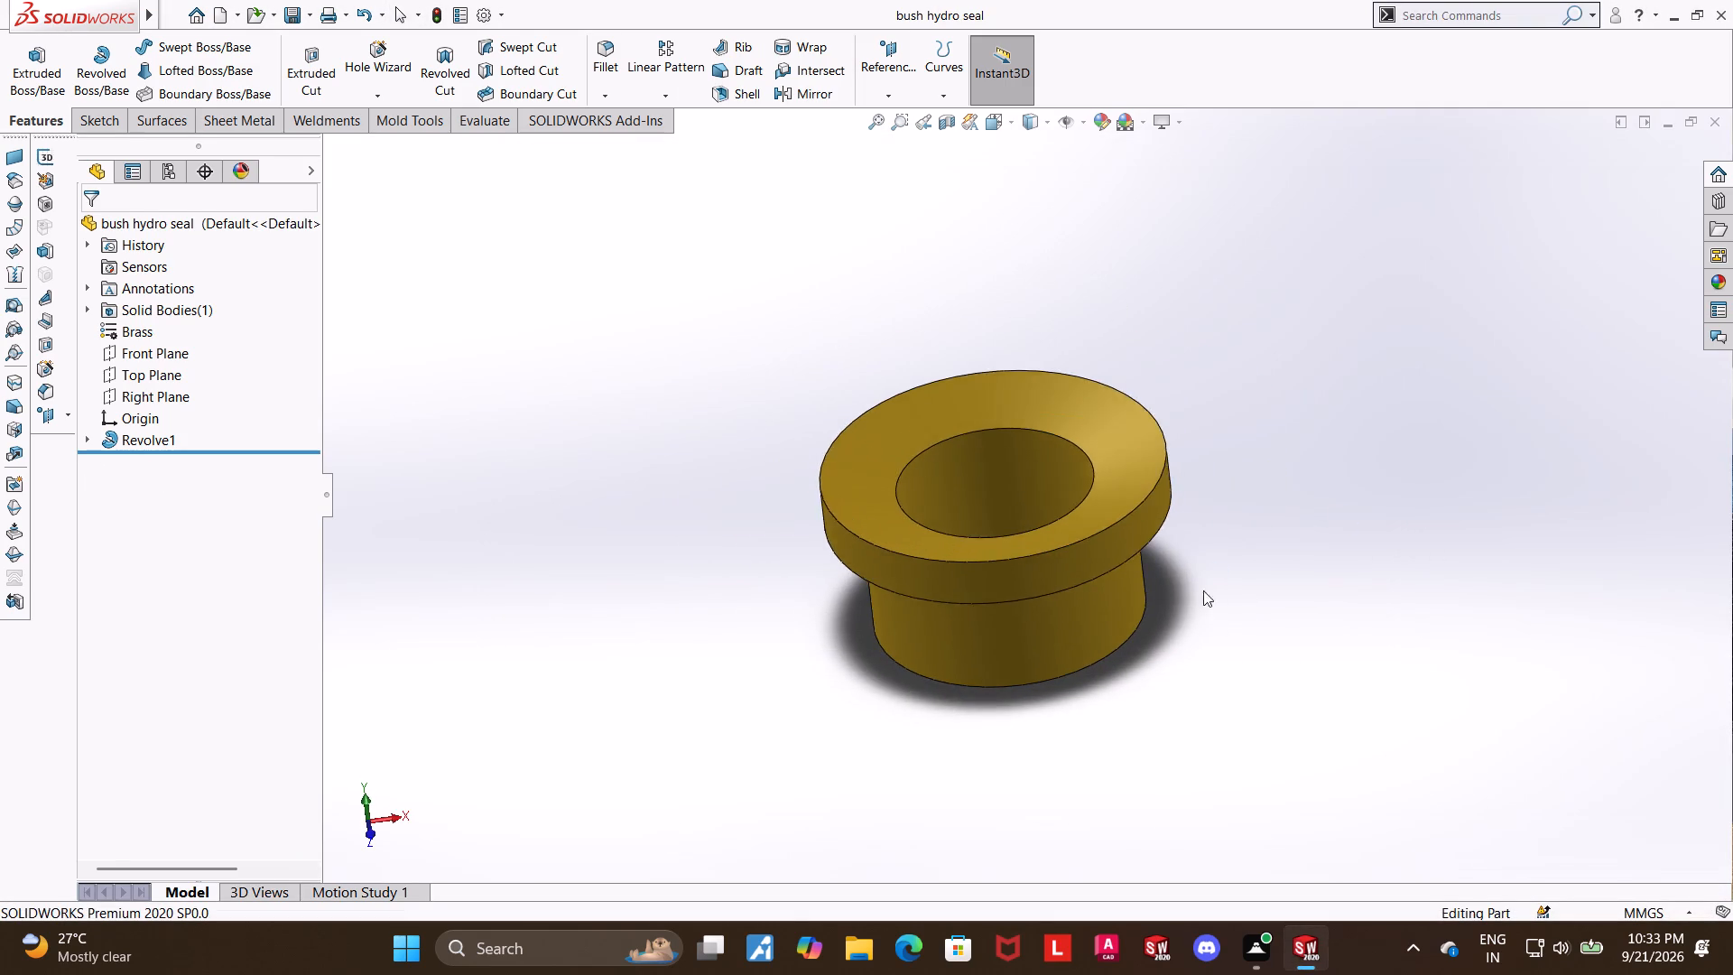
{"action": "scroll", "coordinate": [1074, 497], "scroll_direction": "down", "scroll_amount": 1}
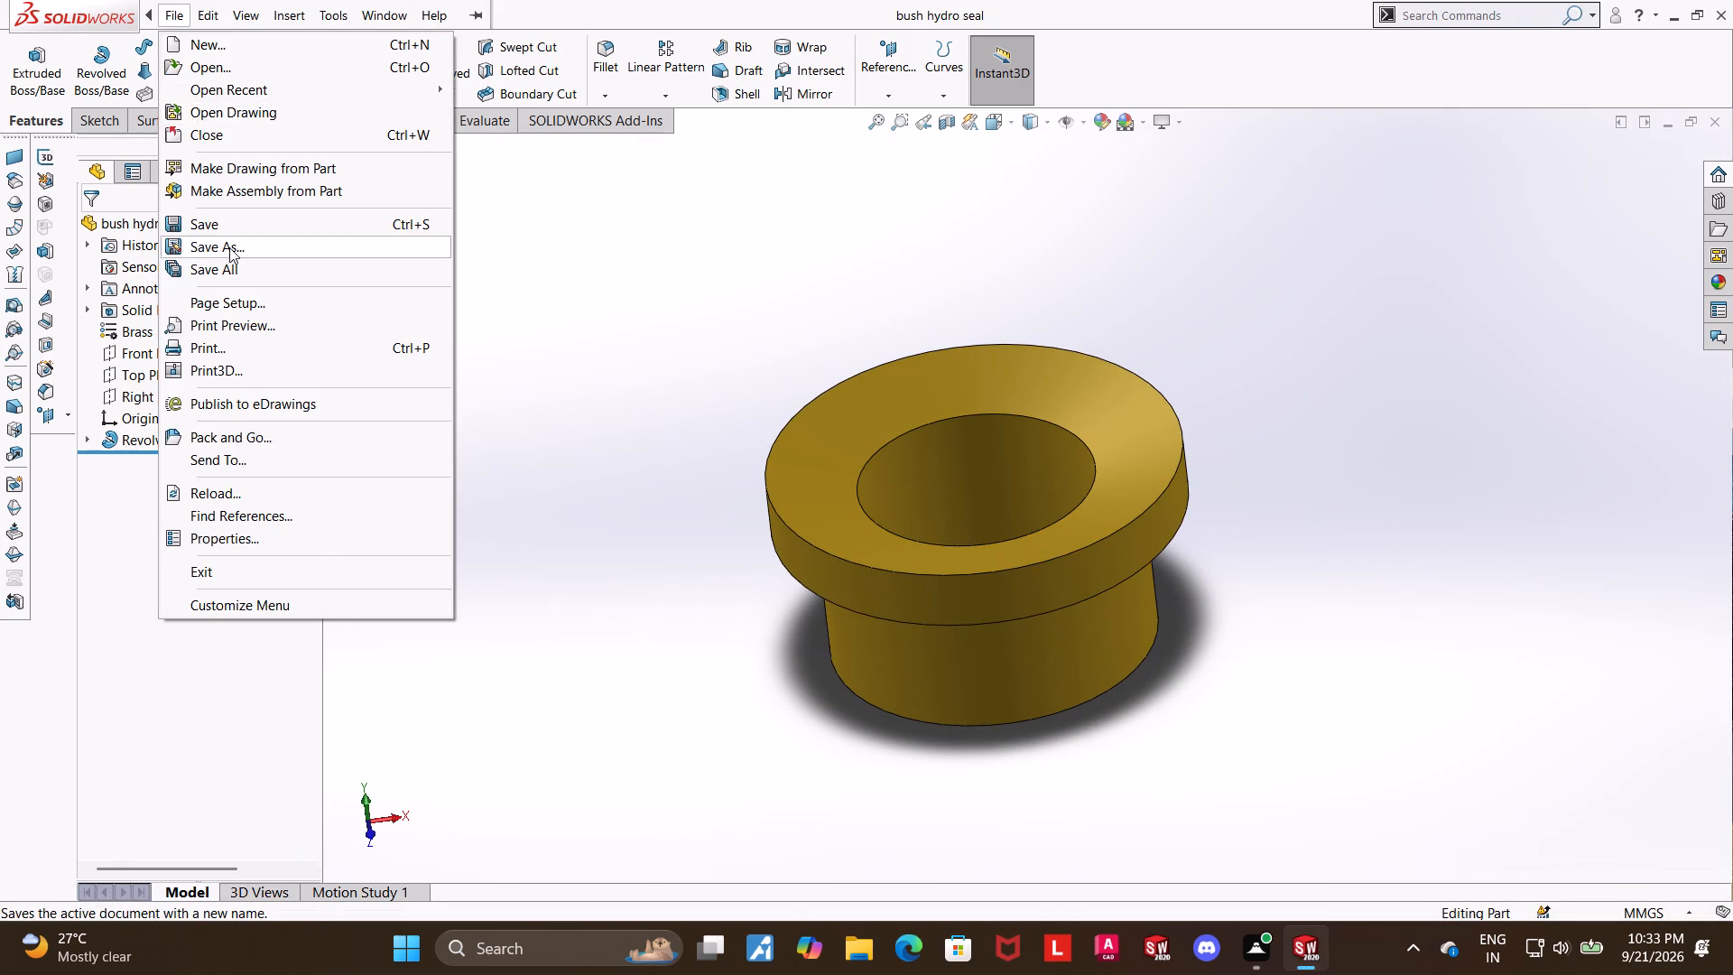
{"action": "left_click", "coordinate": [221, 264]}
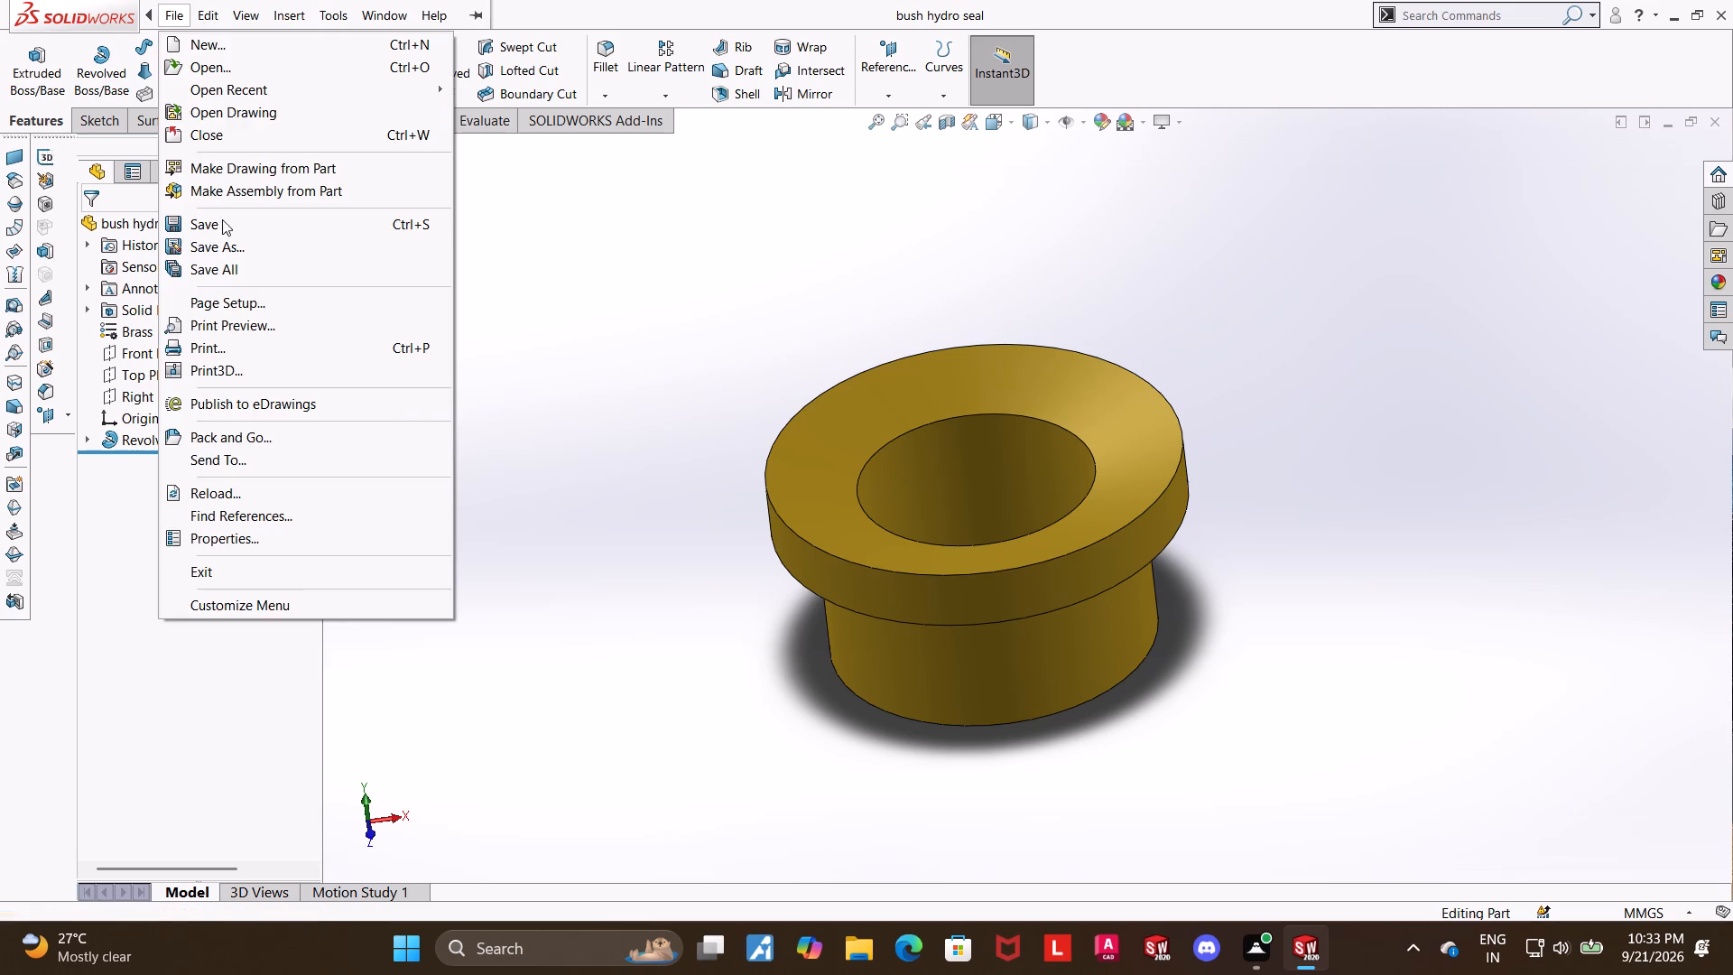
{"action": "left_click", "coordinate": [222, 253]}
{"action": "left_click", "coordinate": [758, 433]}
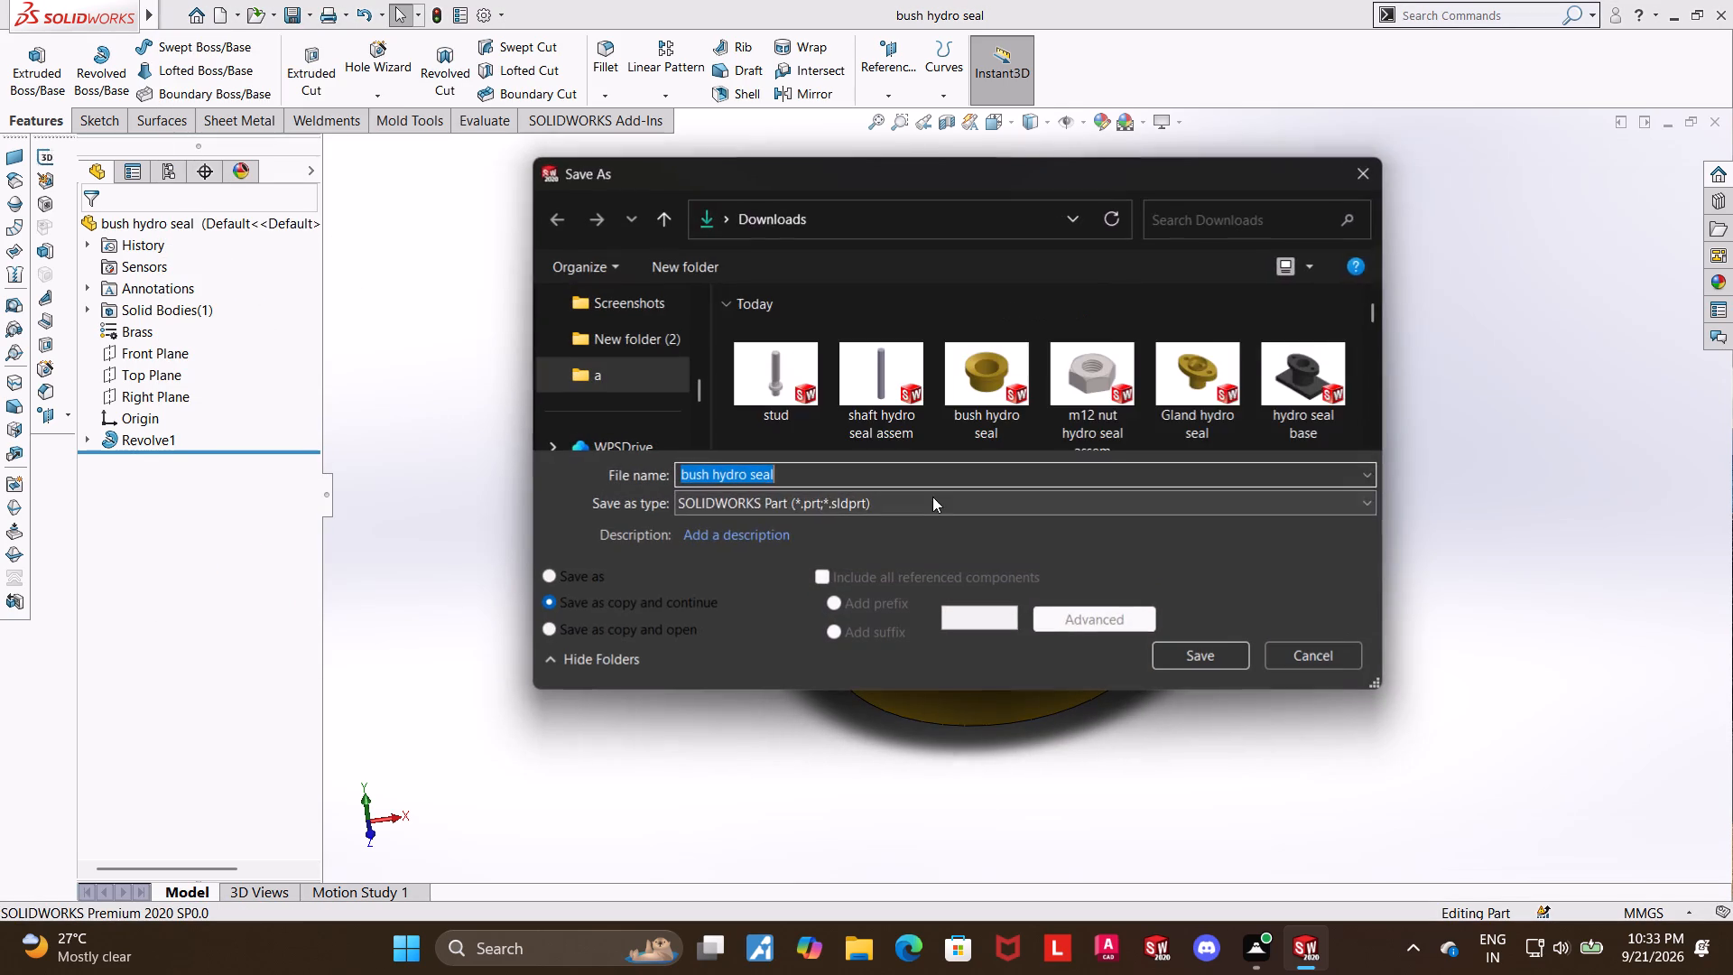
{"action": "left_click", "coordinate": [922, 506]}
{"action": "left_click", "coordinate": [898, 142]}
{"action": "left_click", "coordinate": [1170, 676]}
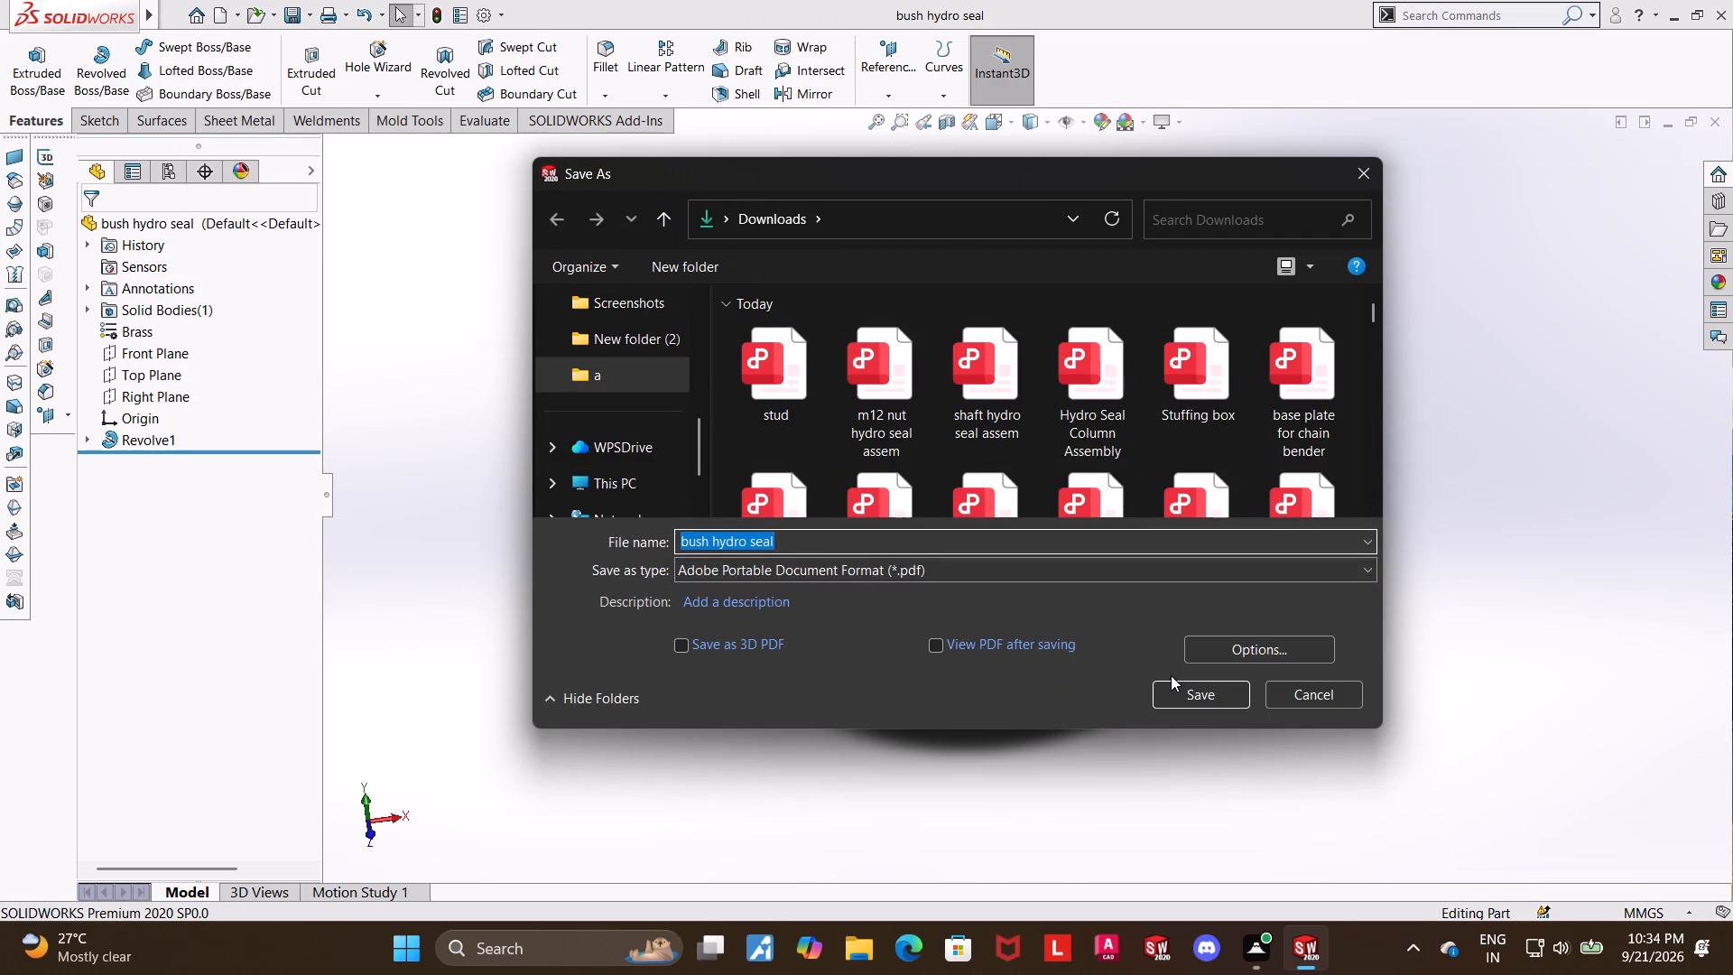
{"action": "left_click", "coordinate": [1178, 687]}
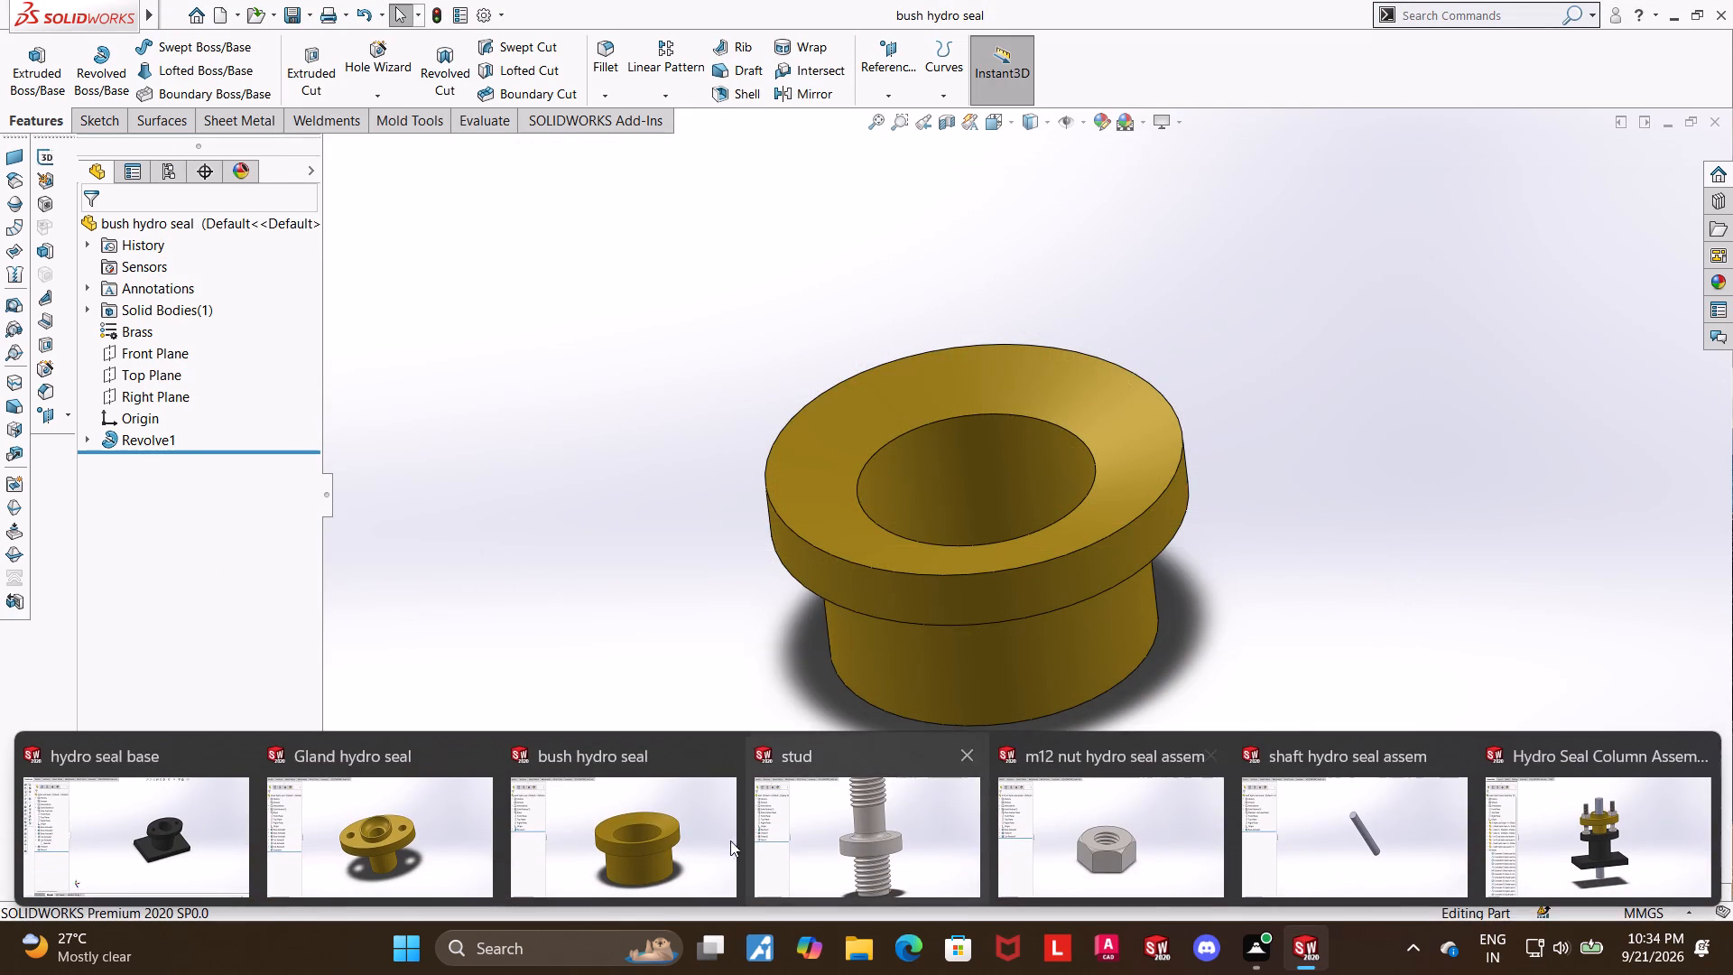
Switch to the Gland hydro seal part and export an angled view as a PDF copy in Downloads.
{"action": "left_click", "coordinate": [360, 845]}
{"action": "middle_click_drag", "start_coordinate": [708, 406], "coordinate": [875, 392]}
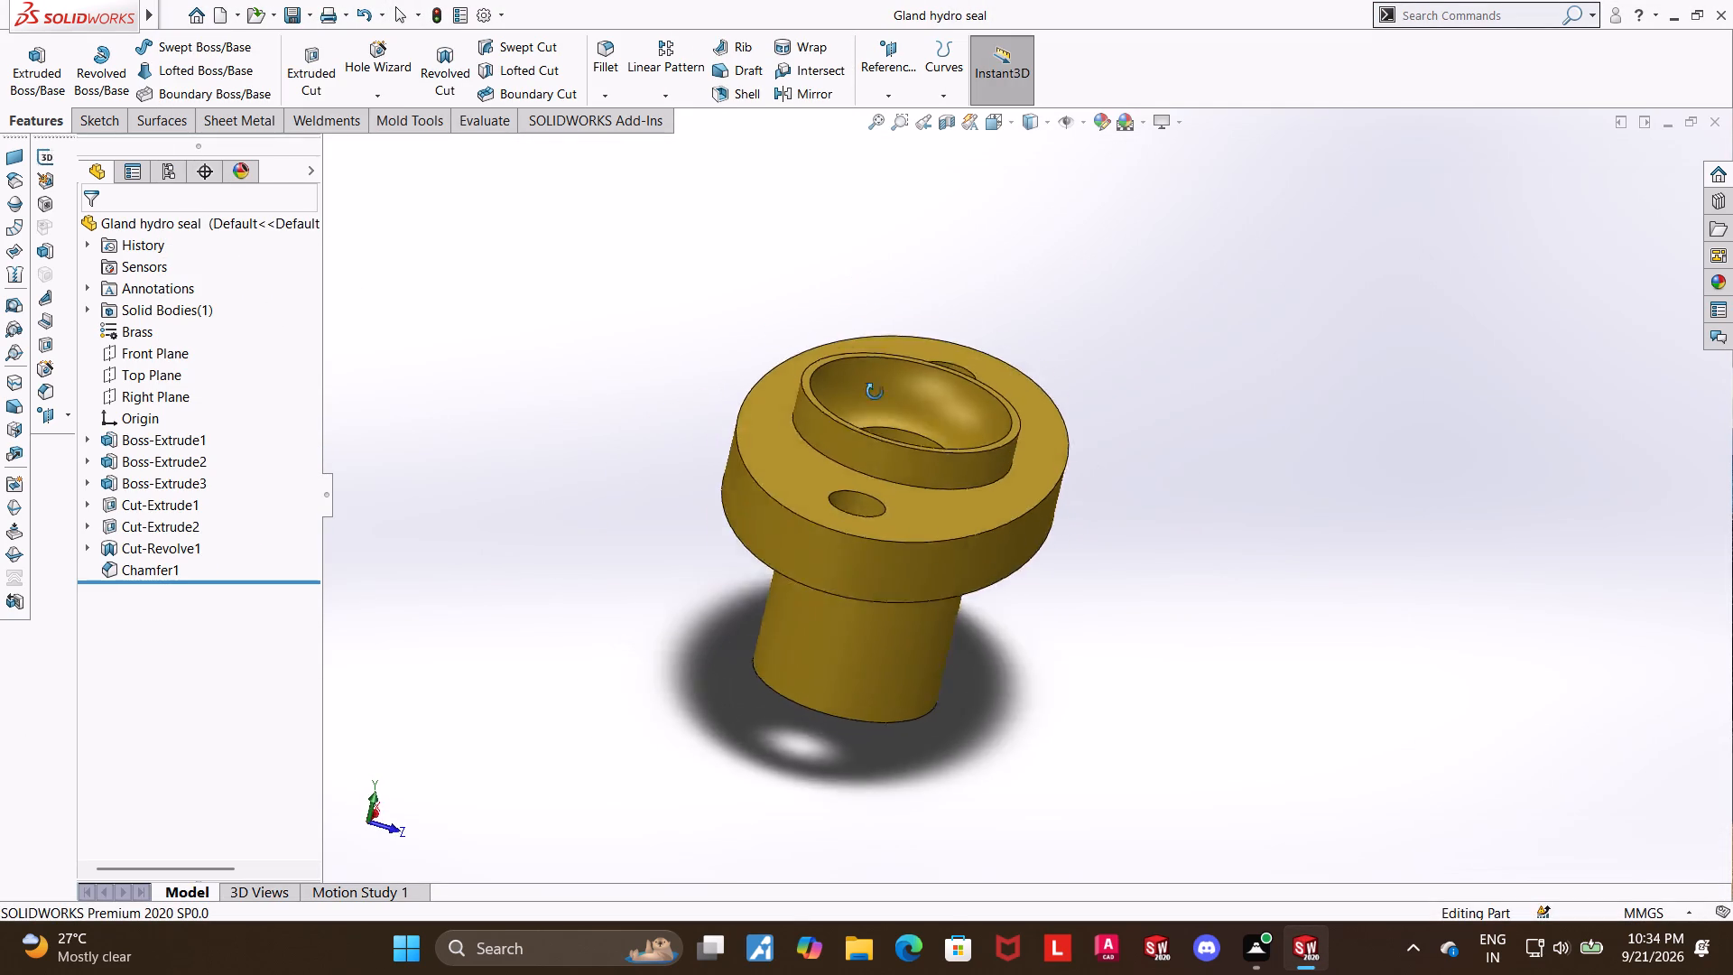
{"action": "middle_click_drag", "start_coordinate": [875, 392], "coordinate": [832, 401]}
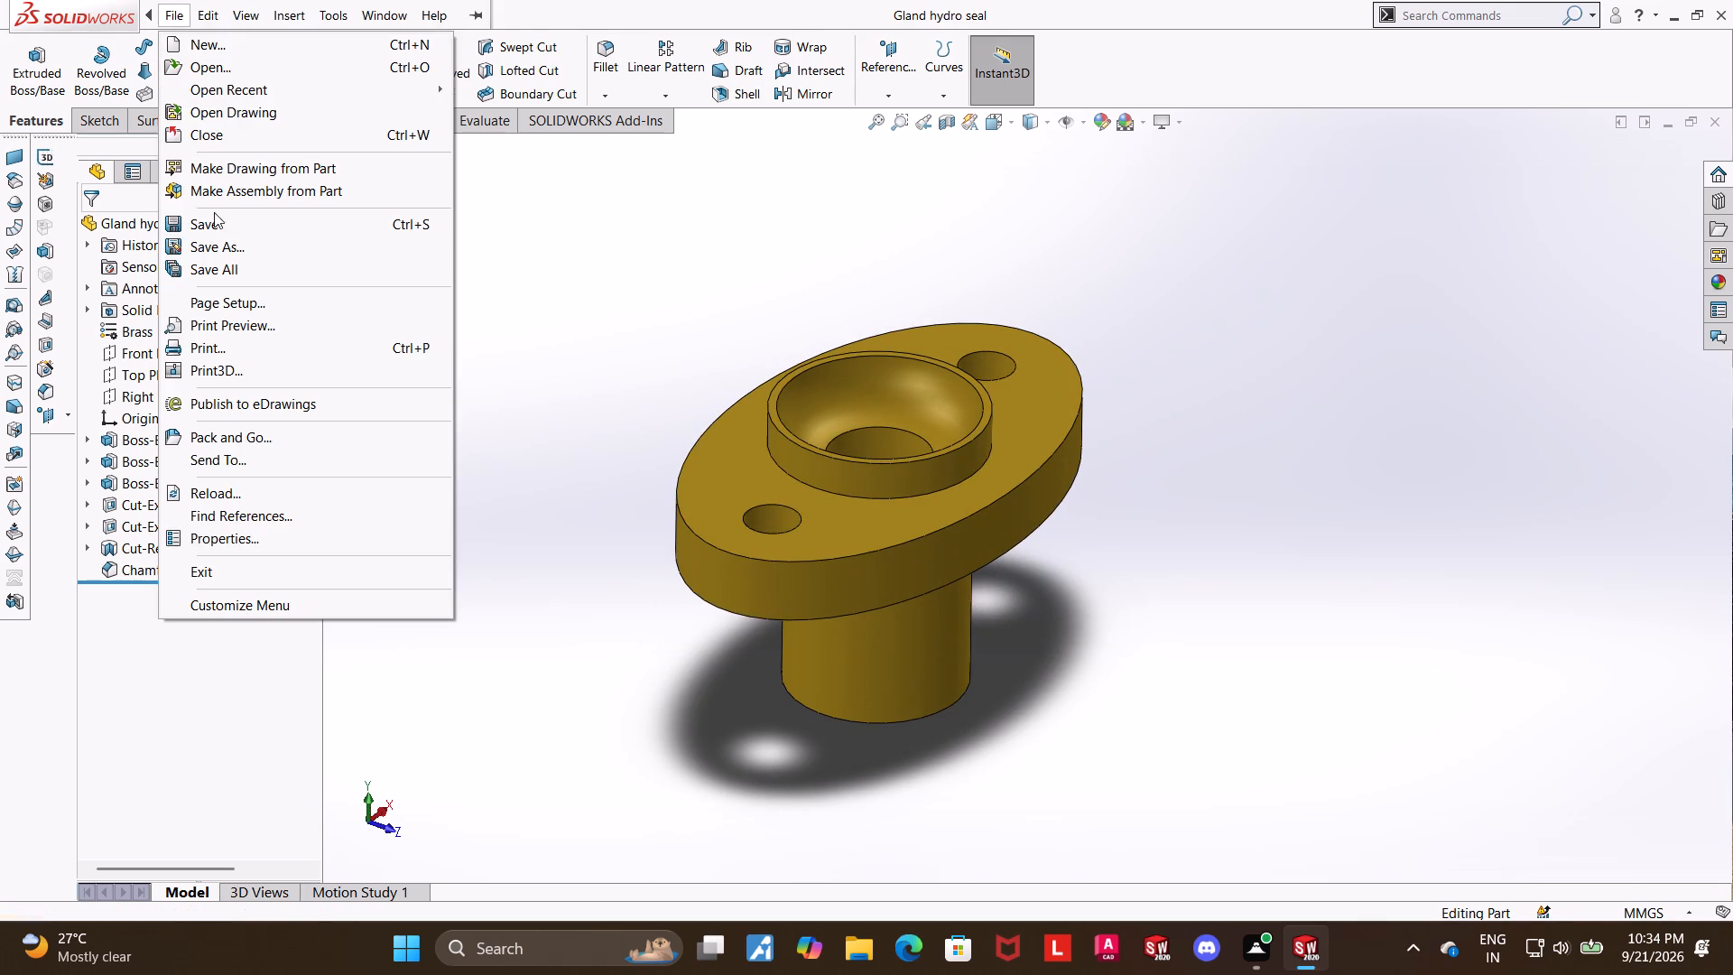
{"action": "left_click", "coordinate": [232, 251]}
{"action": "left_click", "coordinate": [737, 467]}
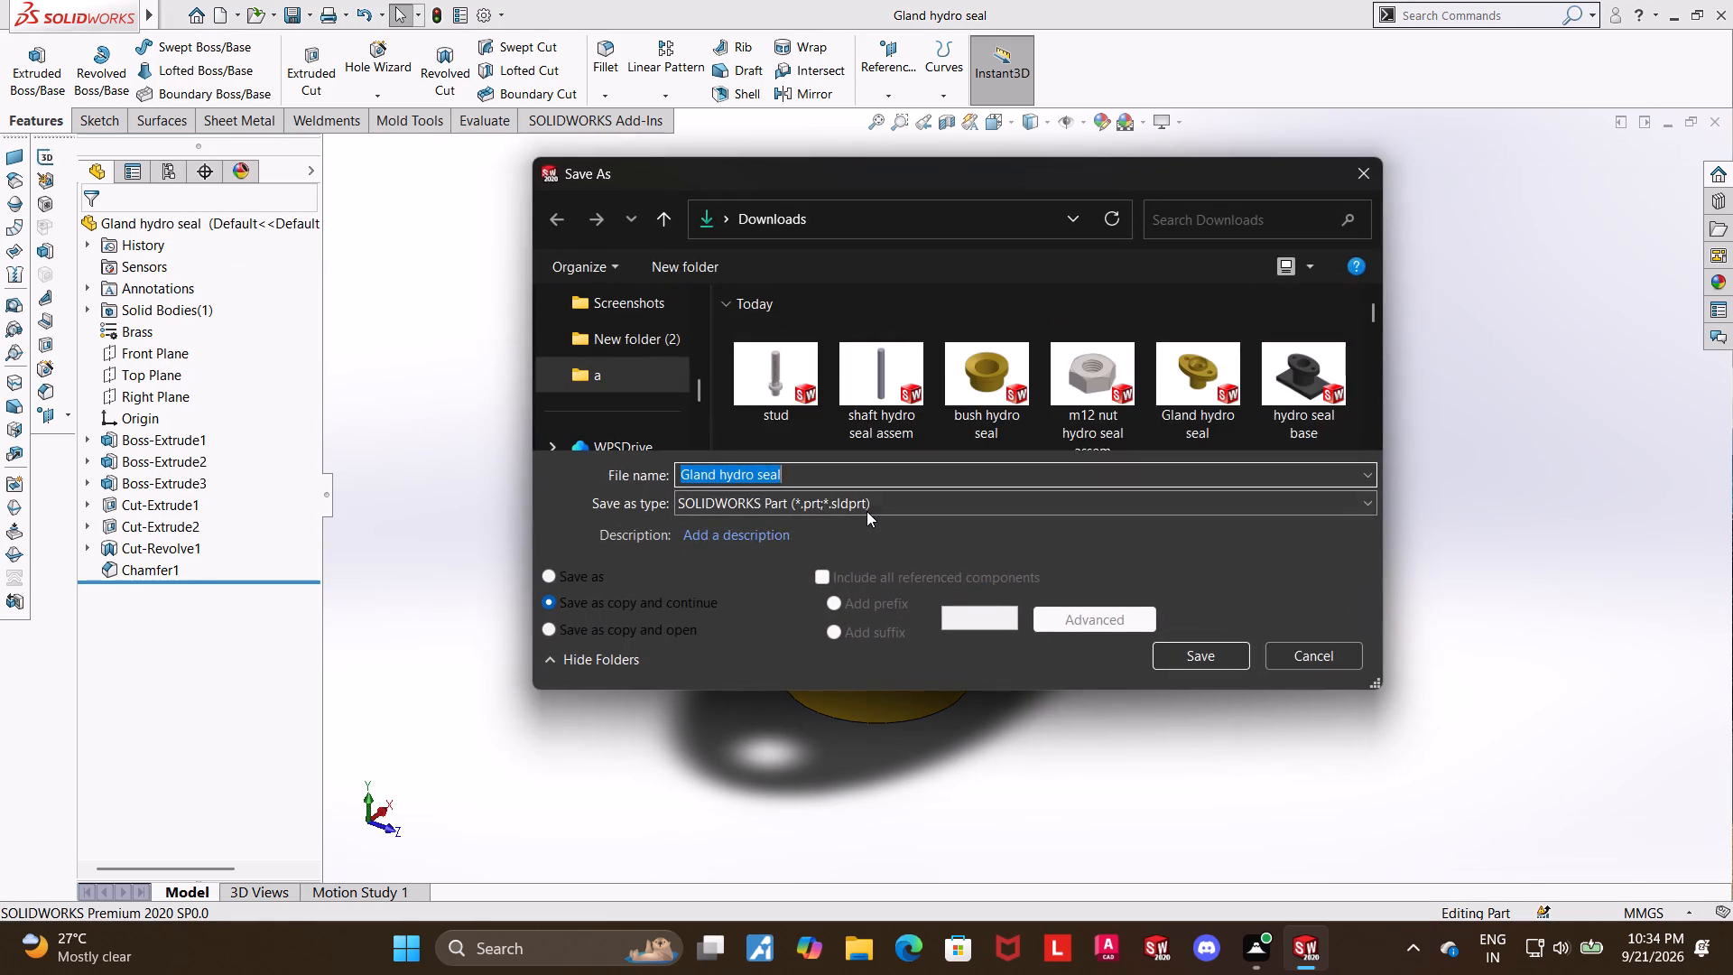
{"action": "left_click", "coordinate": [864, 501]}
{"action": "left_click", "coordinate": [943, 140]}
{"action": "left_click", "coordinate": [1183, 684]}
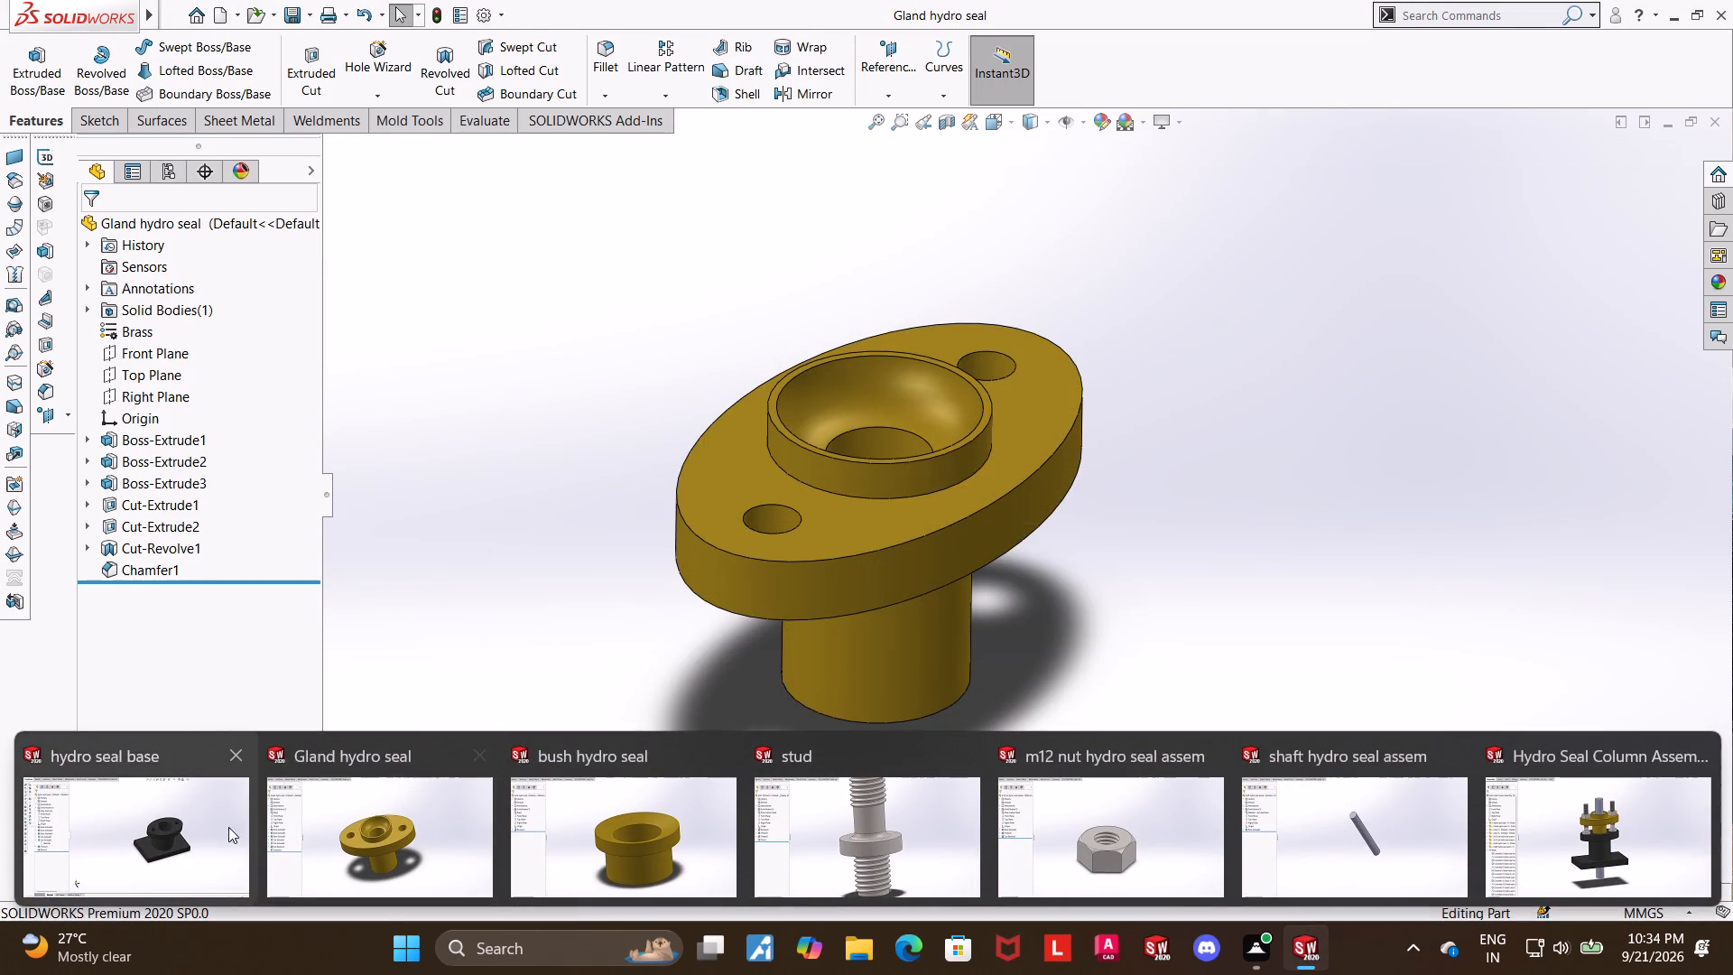
Switch to the hydro seal base part and export an angled view as a PDF copy in Downloads.
{"action": "left_click", "coordinate": [204, 830]}
{"action": "middle_click_drag", "start_coordinate": [1061, 432], "coordinate": [1104, 428]}
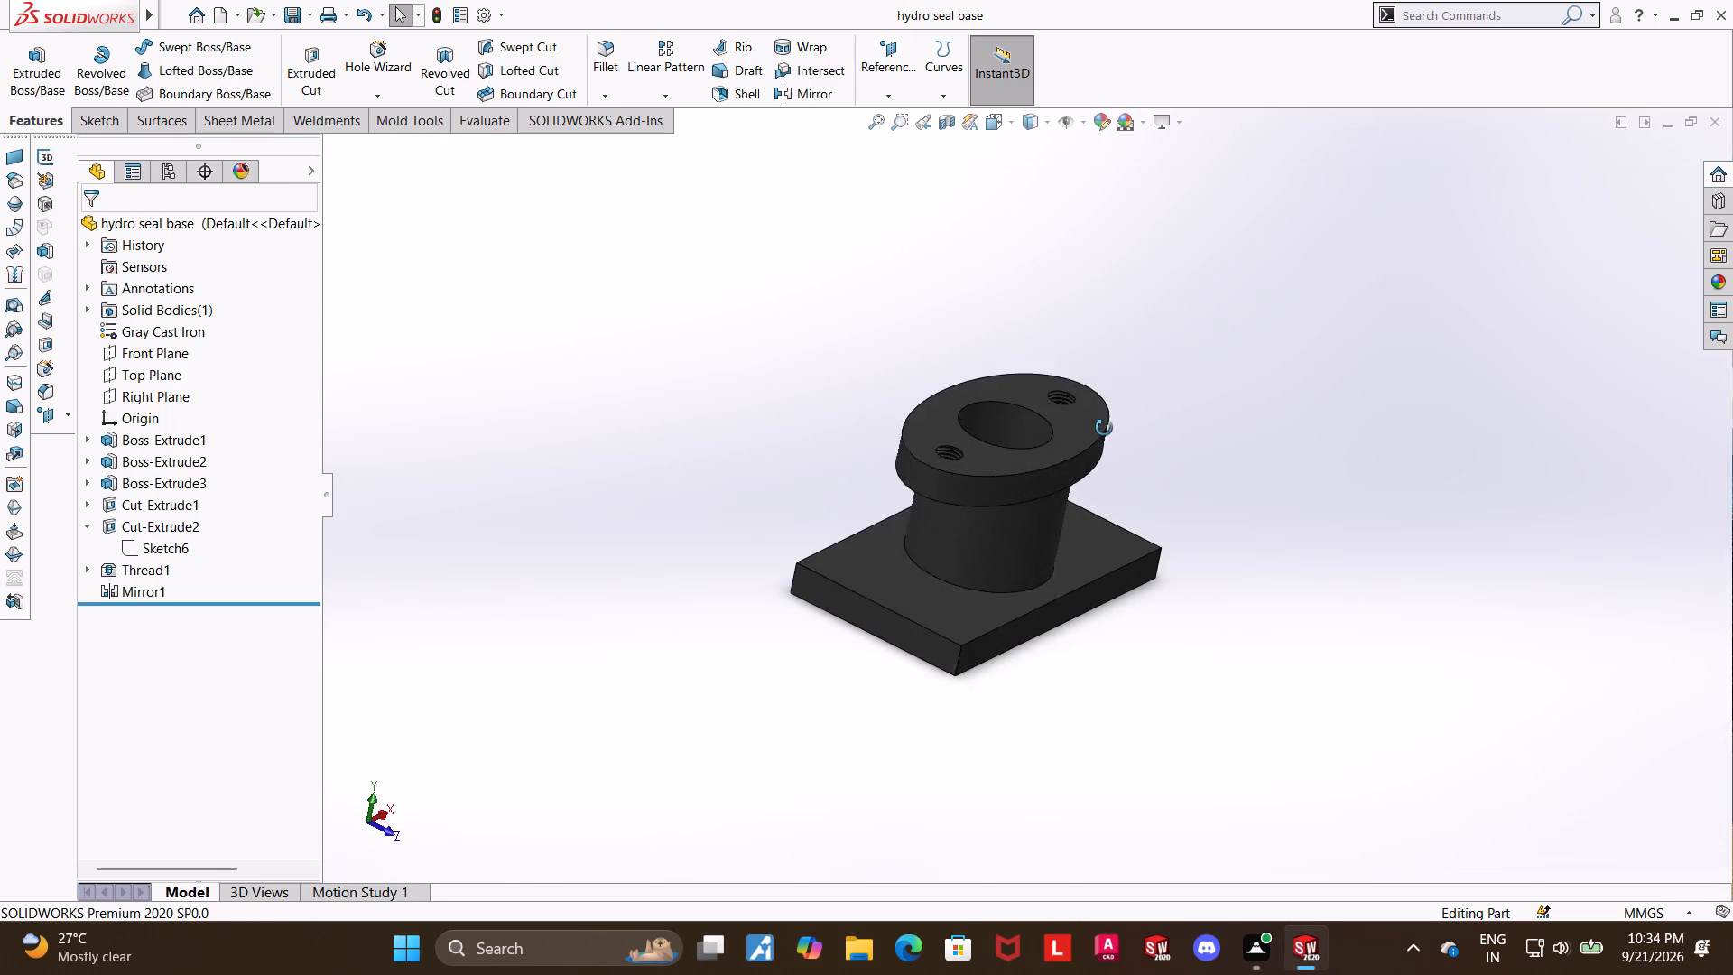
{"action": "middle_click_drag", "start_coordinate": [1104, 428], "coordinate": [1102, 430]}
{"action": "scroll", "coordinate": [1105, 427], "scroll_direction": "down", "scroll_amount": 3}
{"action": "scroll", "coordinate": [852, 405], "scroll_direction": "up", "scroll_amount": 2}
{"action": "scroll", "coordinate": [874, 611], "scroll_direction": "down", "scroll_amount": 1}
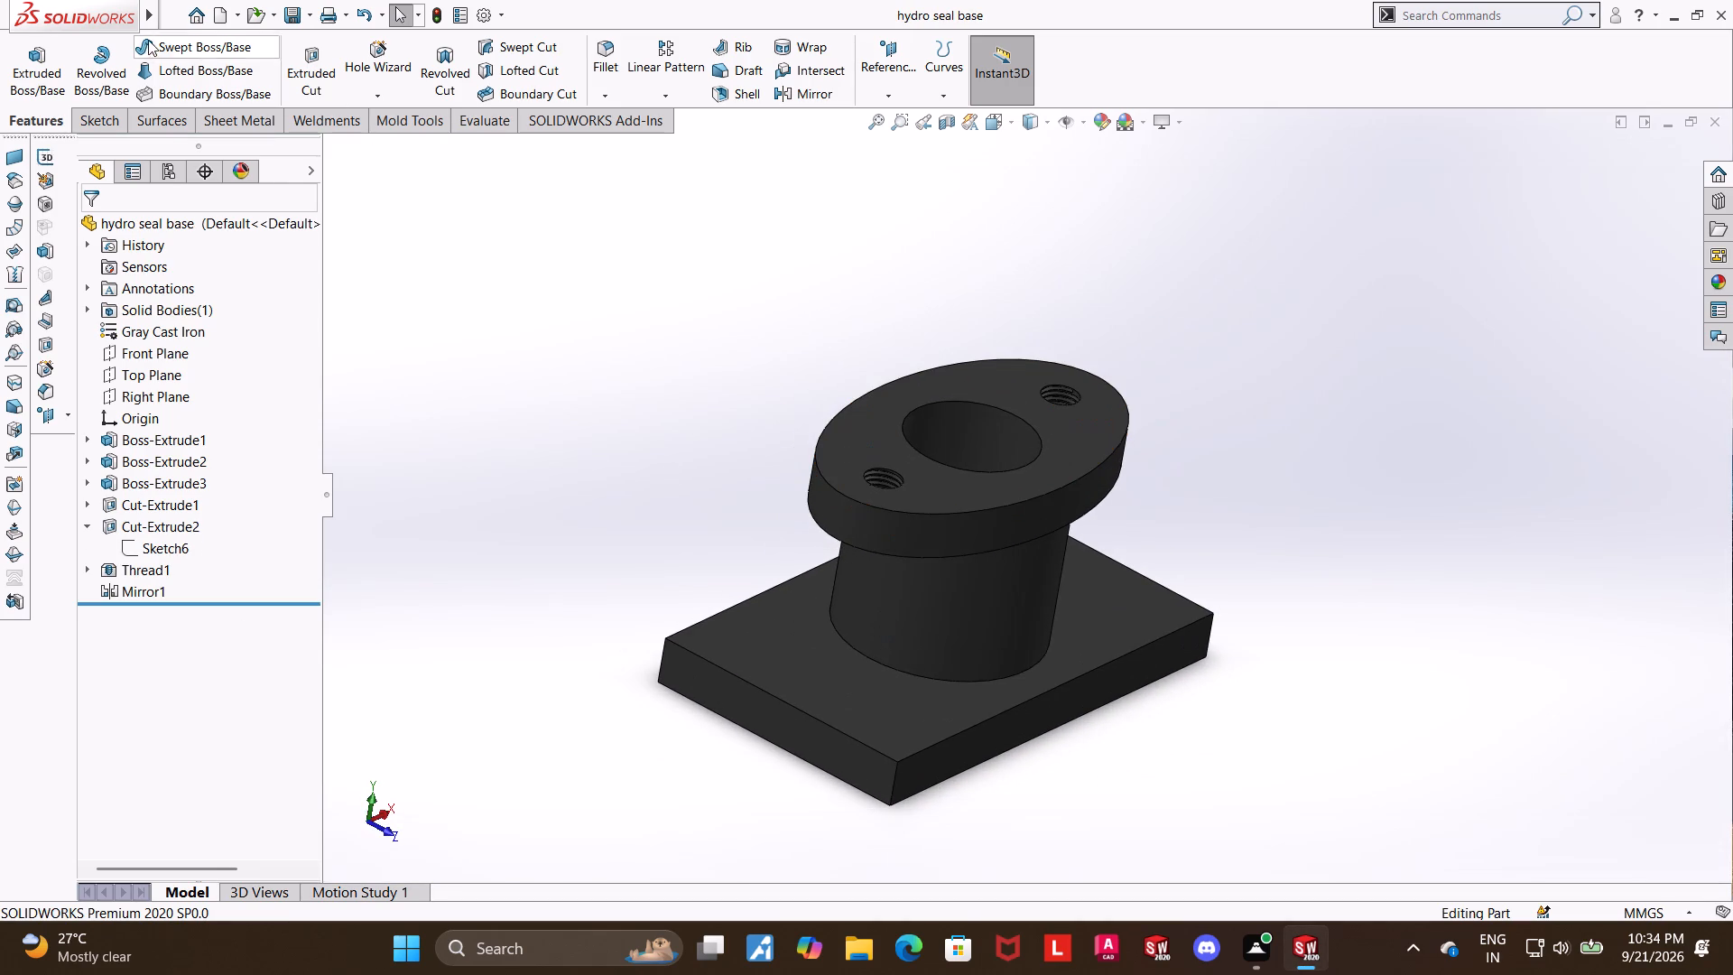
{"action": "left_click", "coordinate": [235, 243]}
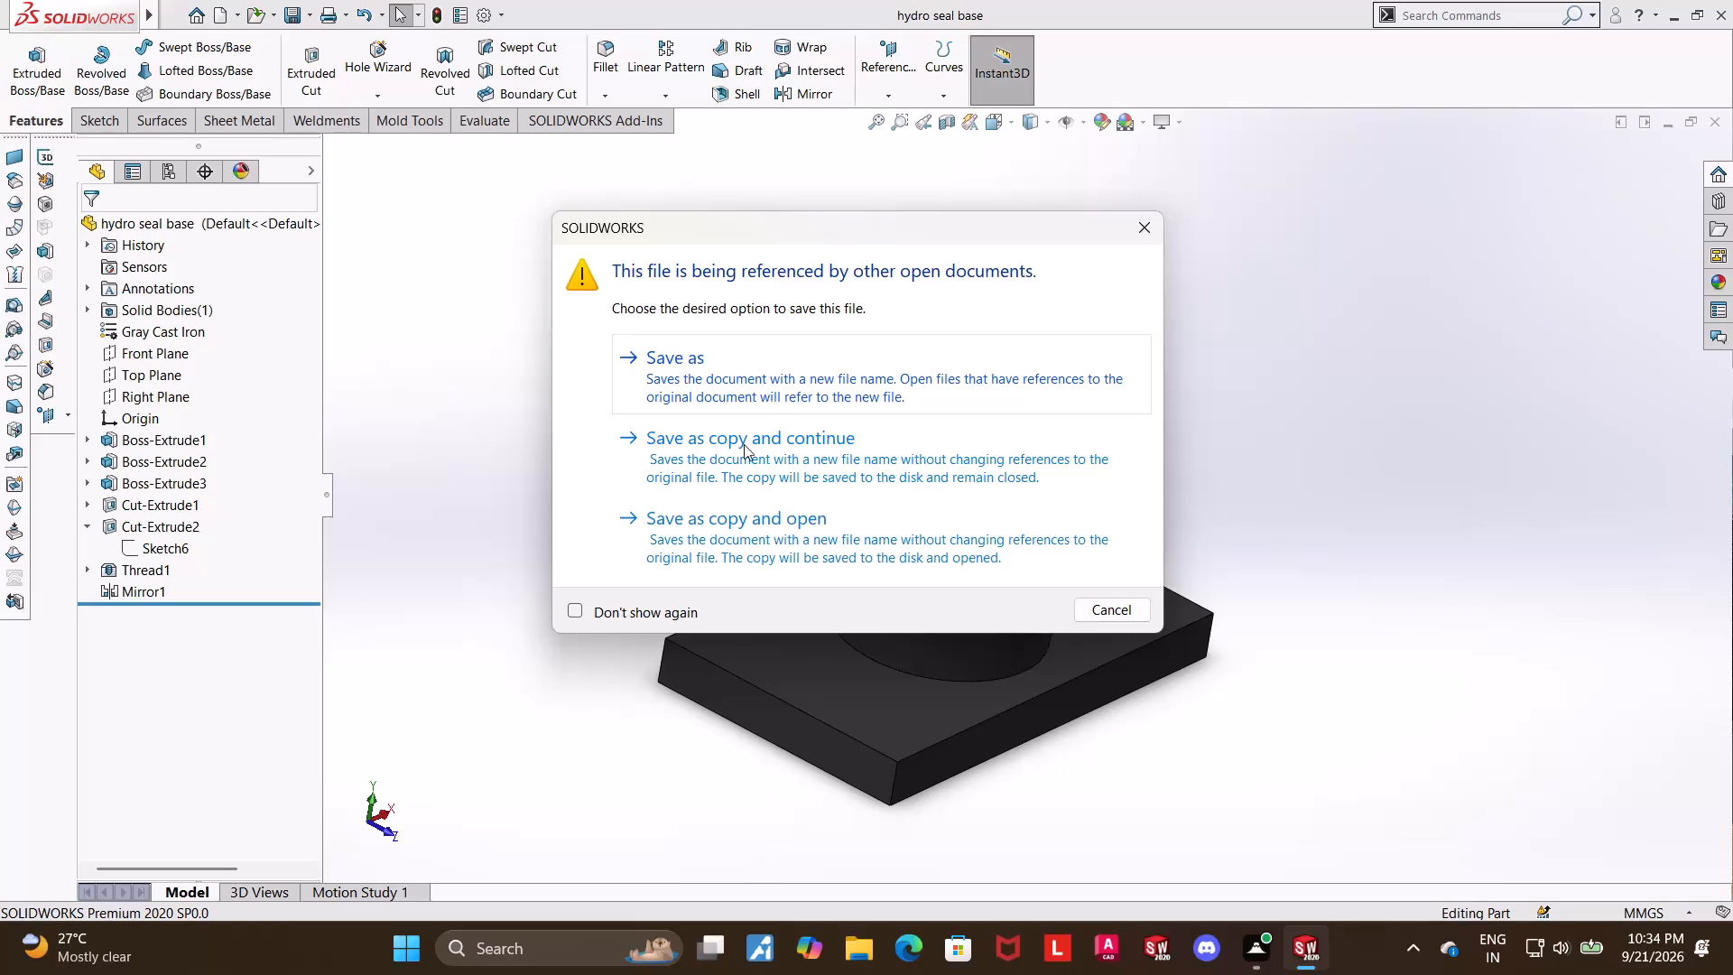
{"action": "left_click", "coordinate": [744, 444]}
{"action": "left_click", "coordinate": [827, 505]}
{"action": "left_click", "coordinate": [897, 128]}
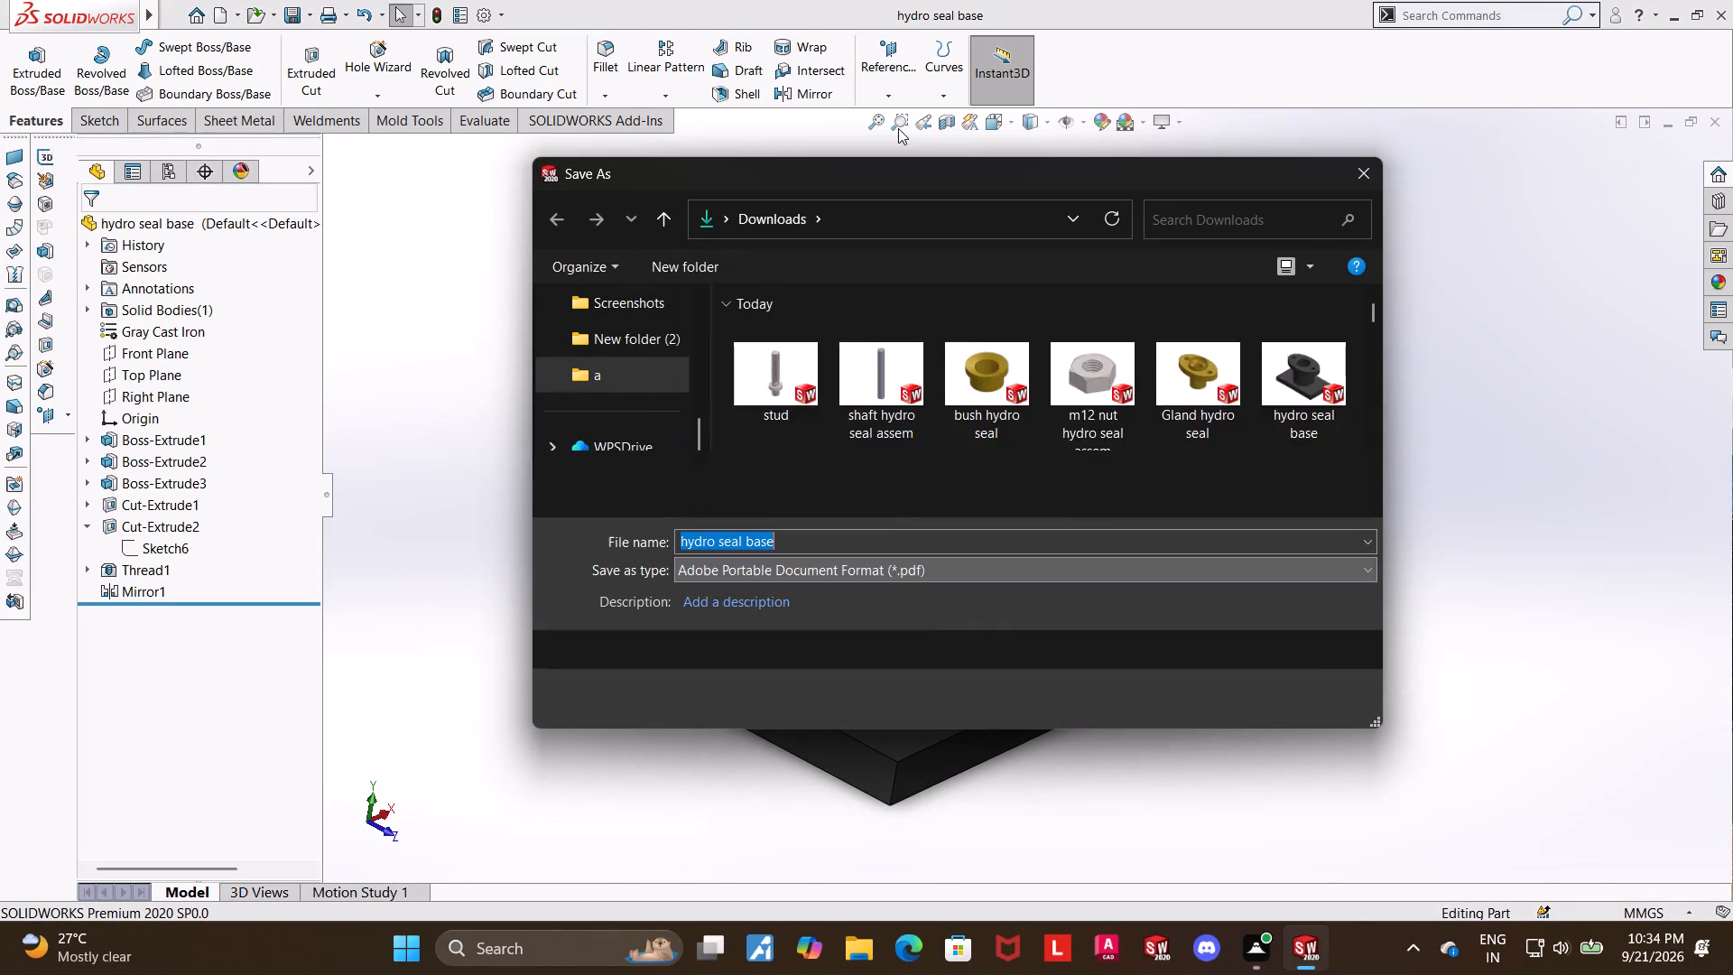
{"action": "left_click", "coordinate": [1197, 704]}
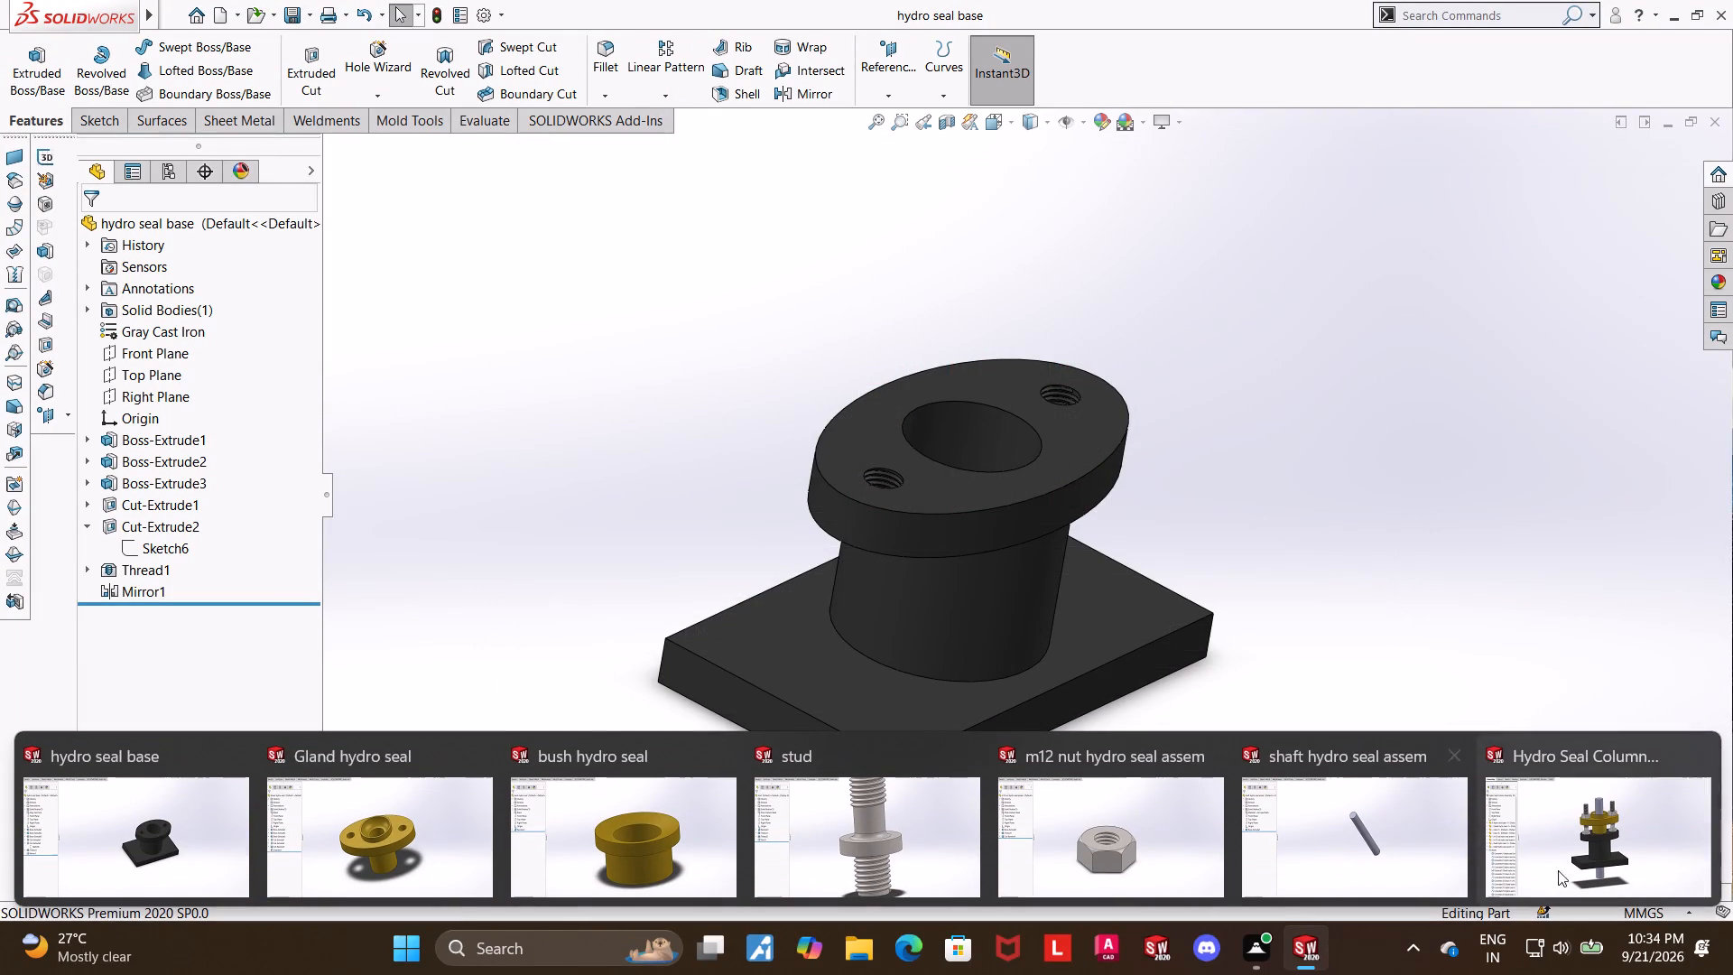
Return to the Hydro Seal Column Assembly document.
{"action": "left_click", "coordinate": [1653, 841]}
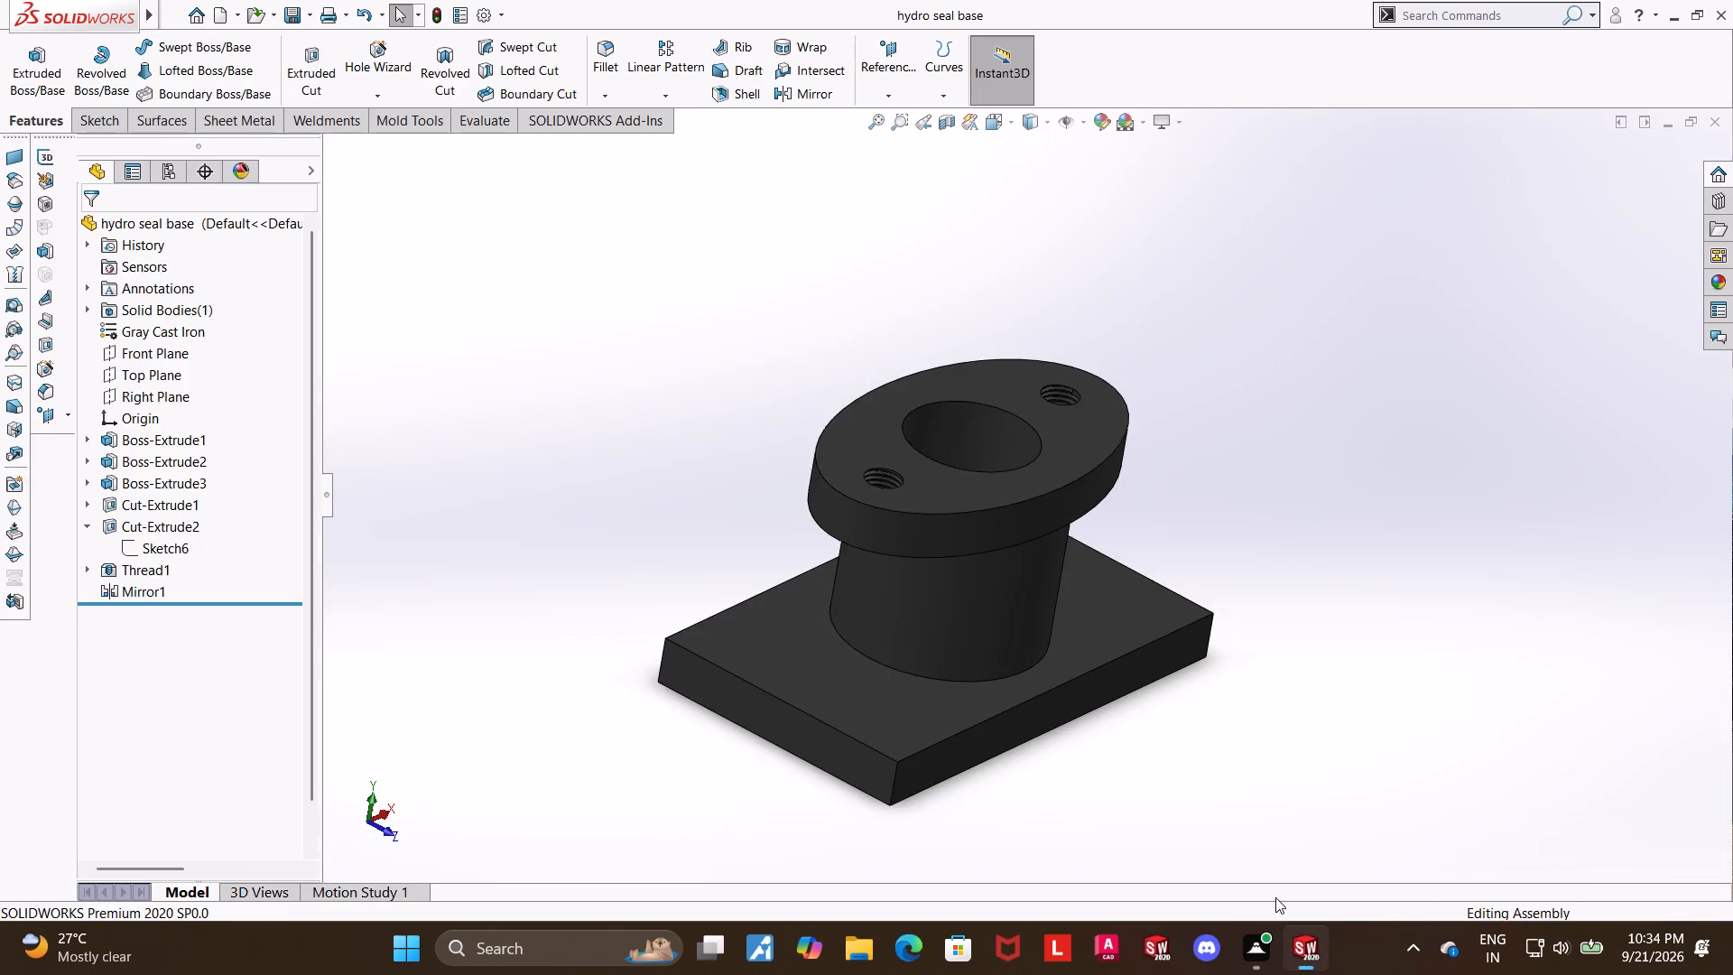